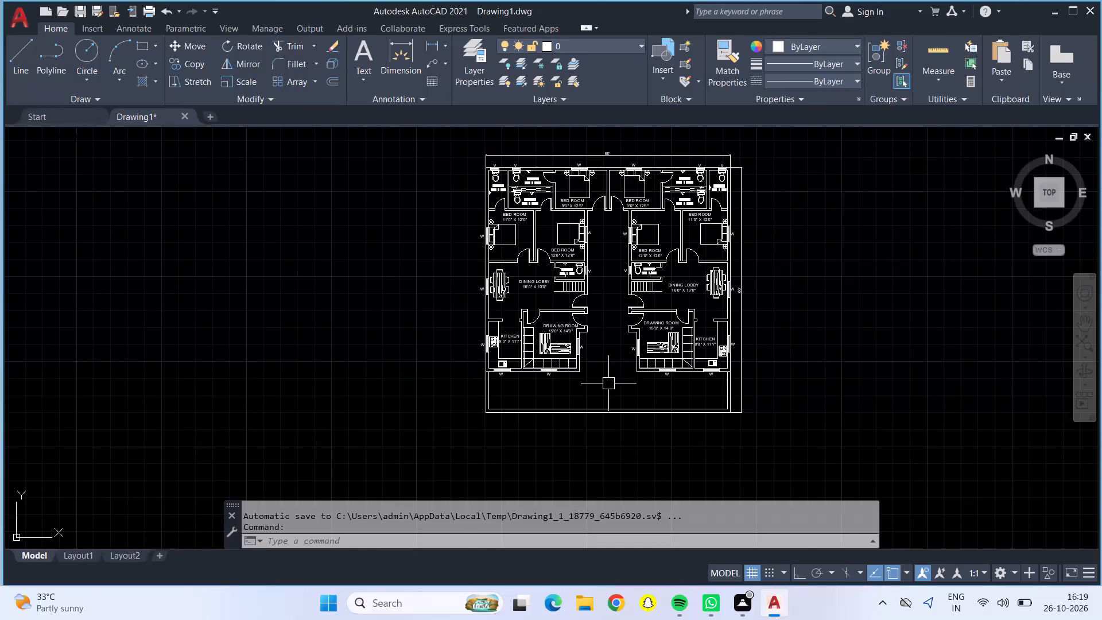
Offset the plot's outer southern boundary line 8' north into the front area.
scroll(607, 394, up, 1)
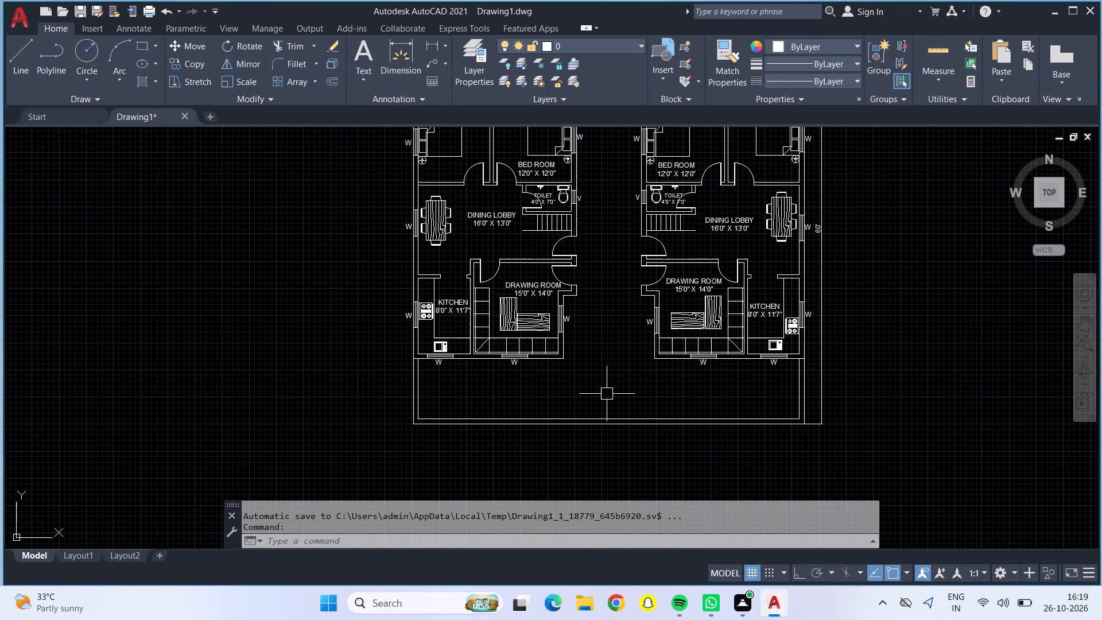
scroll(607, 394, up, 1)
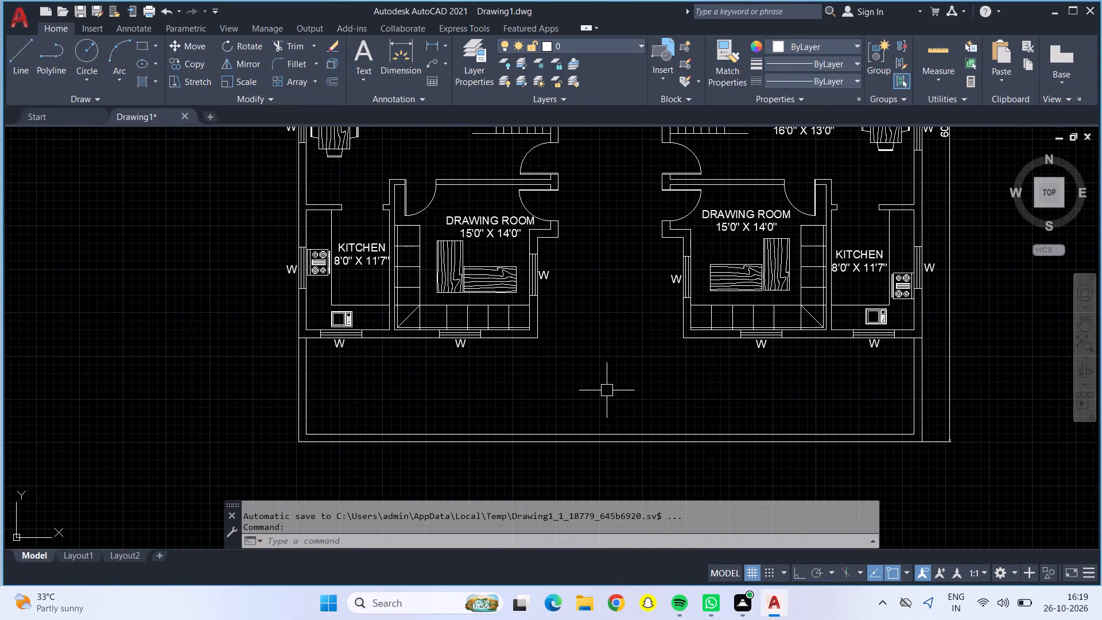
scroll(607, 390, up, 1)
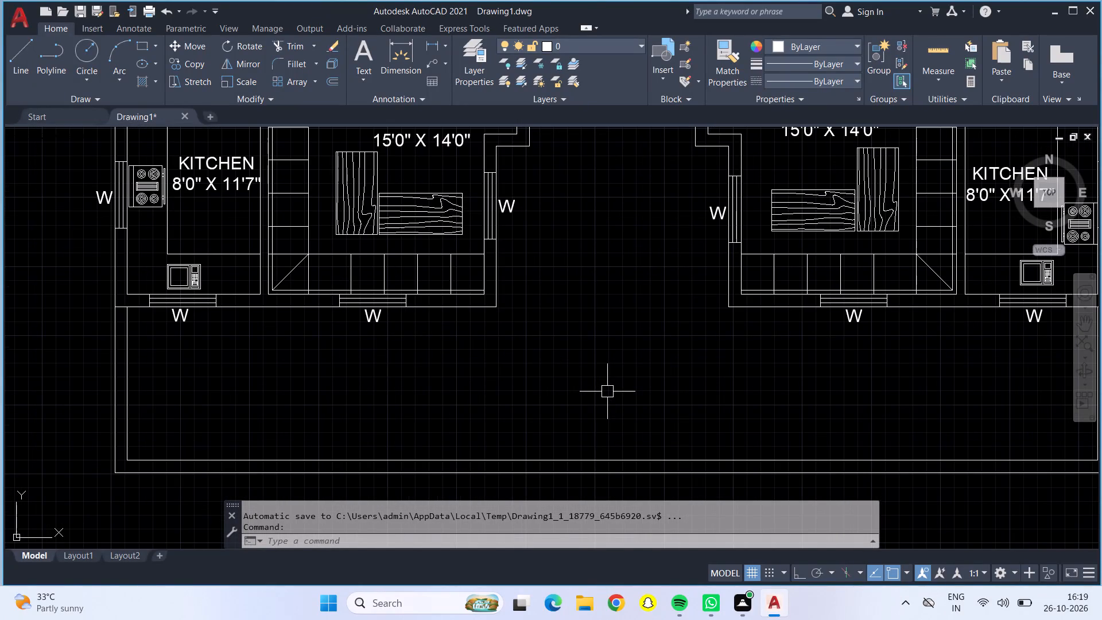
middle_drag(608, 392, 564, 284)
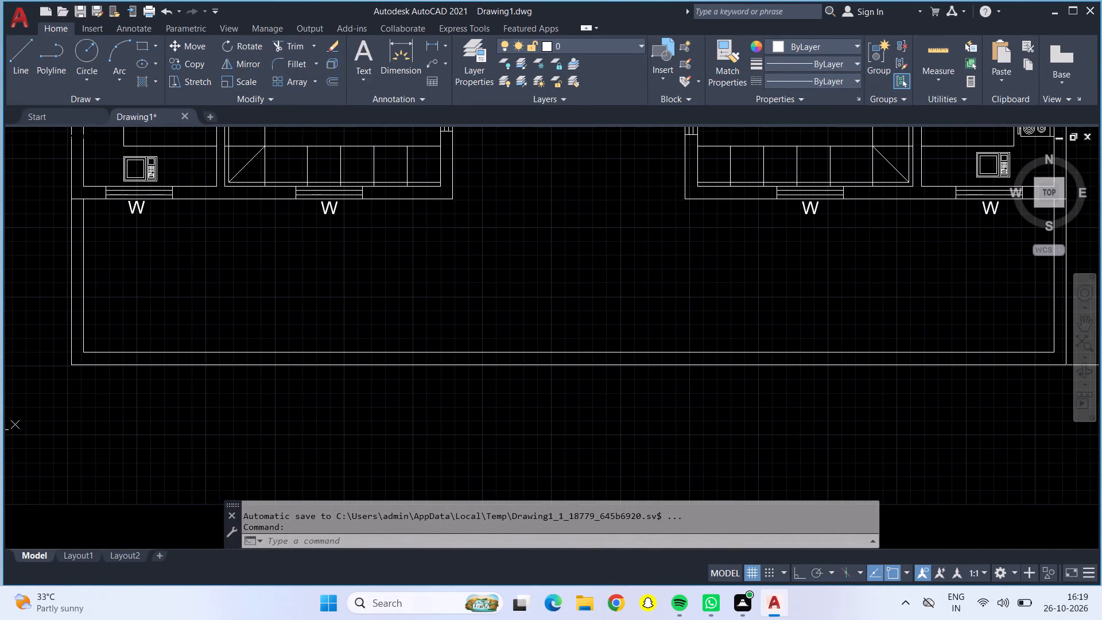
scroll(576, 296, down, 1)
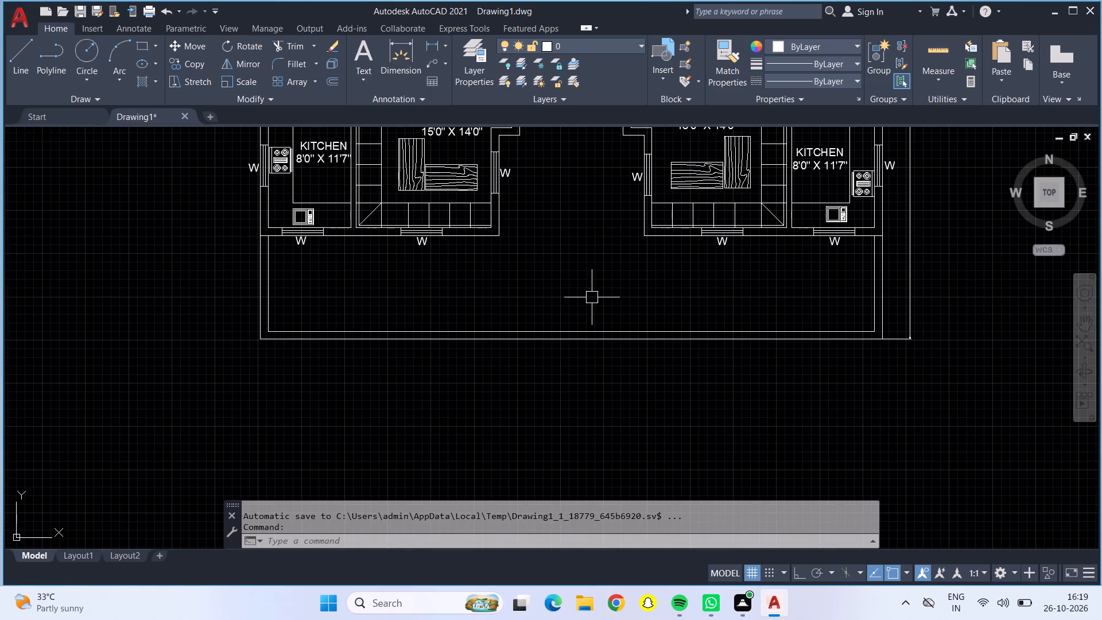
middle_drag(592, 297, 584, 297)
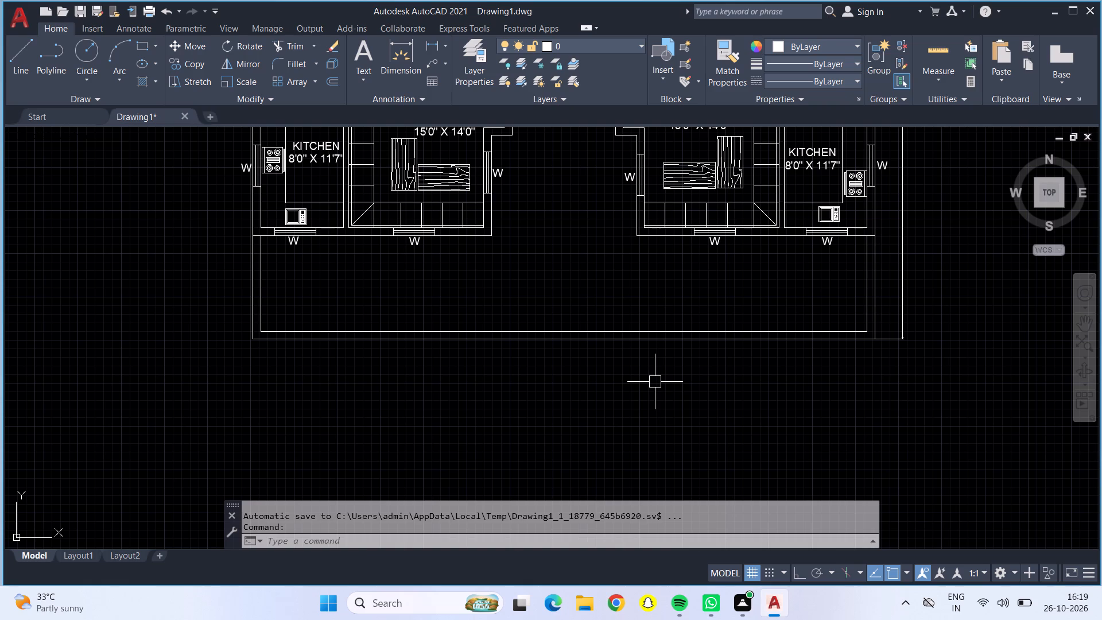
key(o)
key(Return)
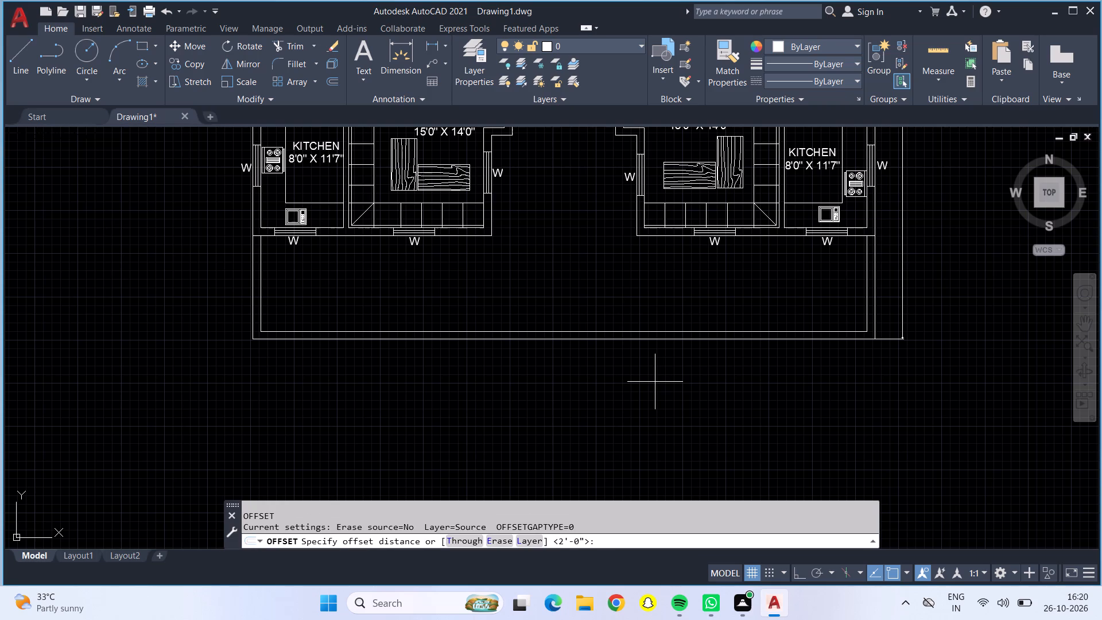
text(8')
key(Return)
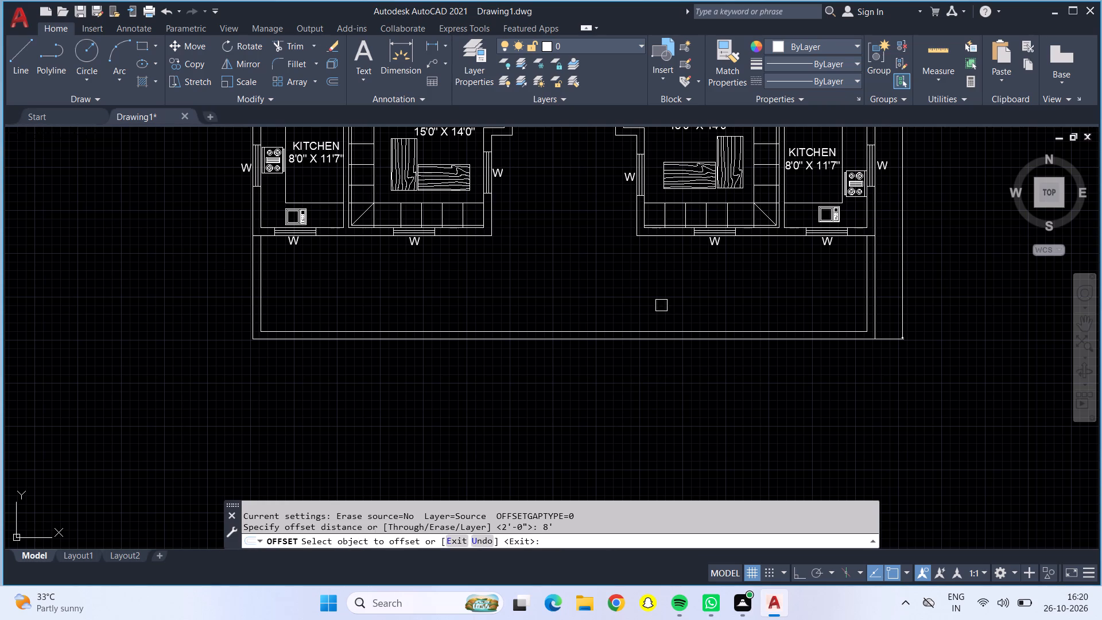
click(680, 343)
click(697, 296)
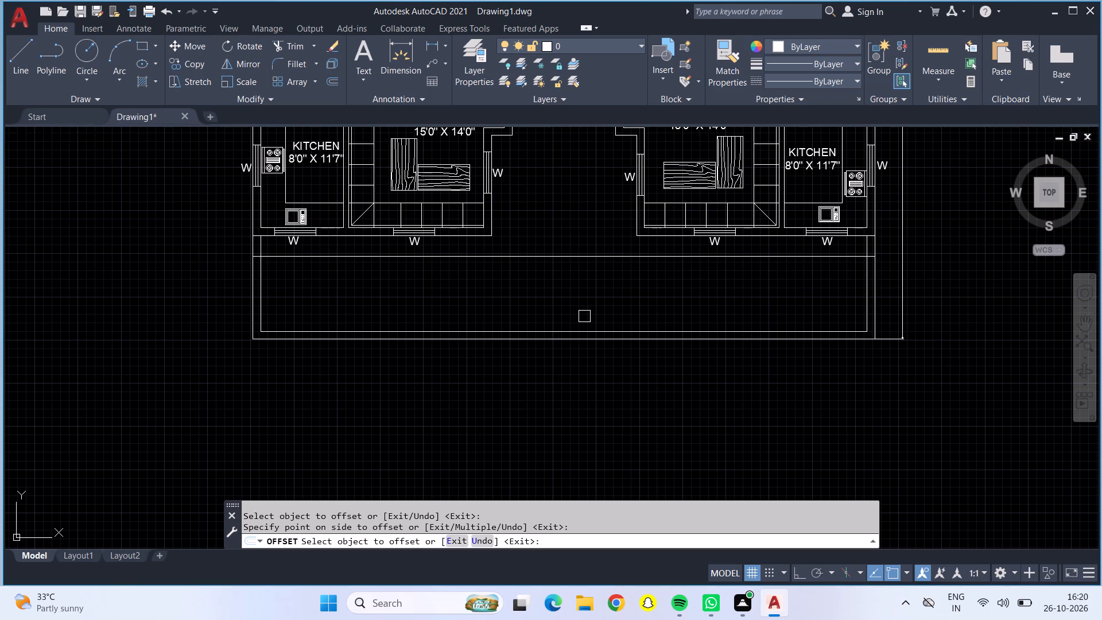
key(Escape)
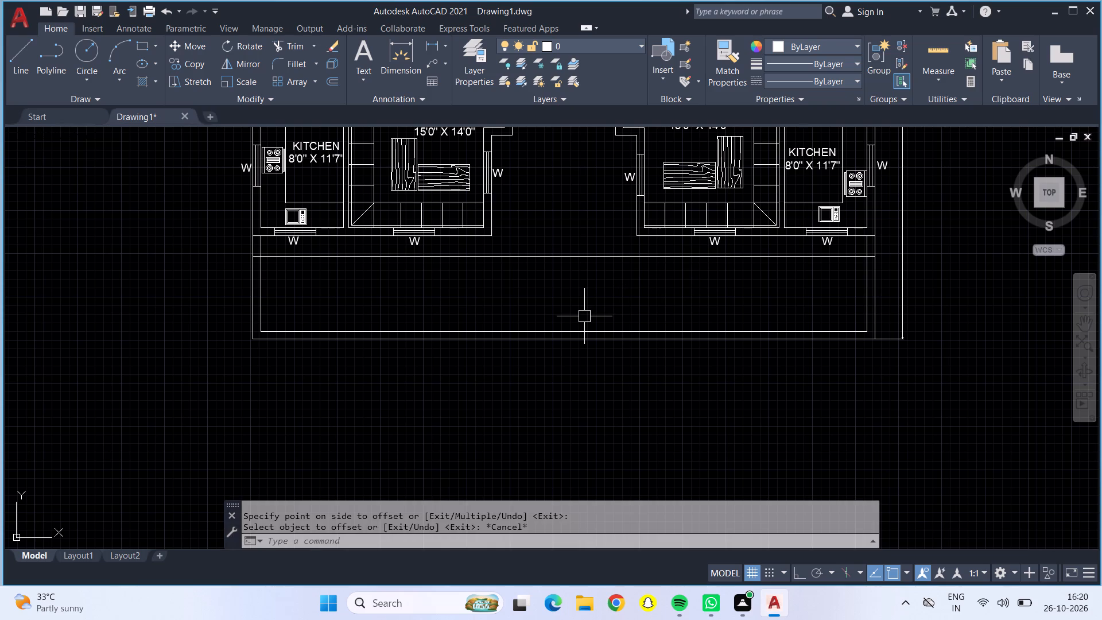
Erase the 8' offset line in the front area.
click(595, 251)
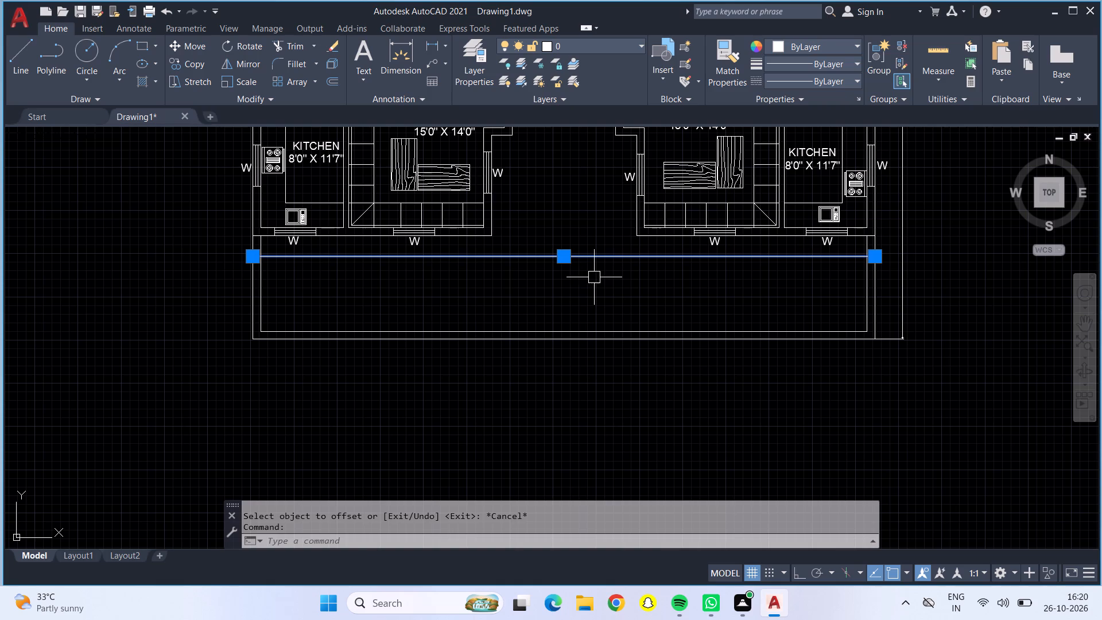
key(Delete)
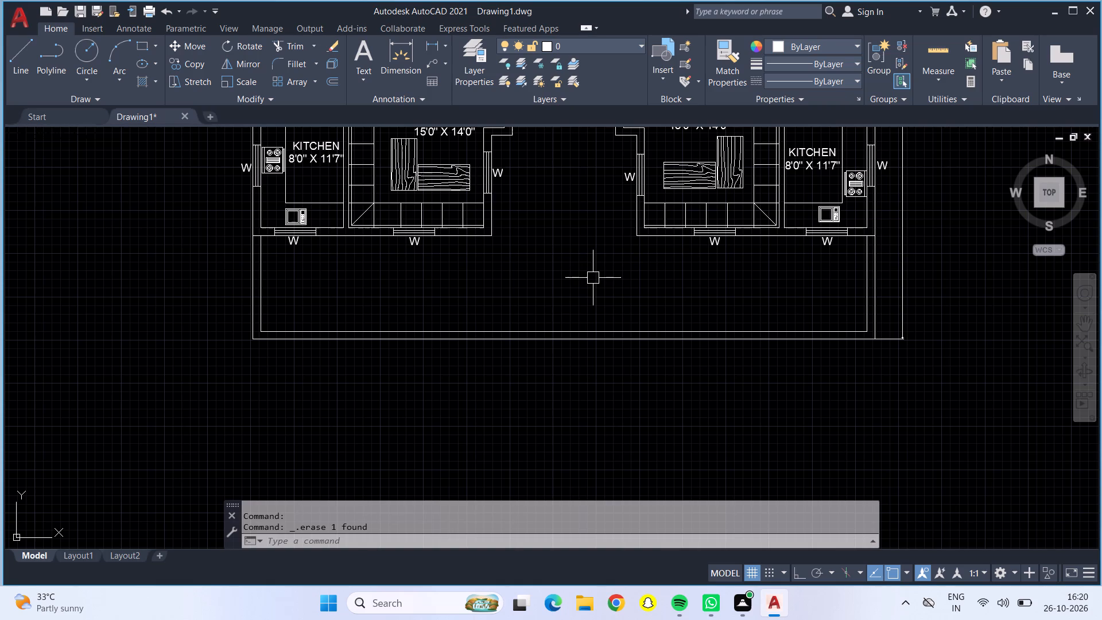
Offset the plot's outer southern boundary line 6' north into the front area.
key(o)
key(Return)
text(6')
key(Return)
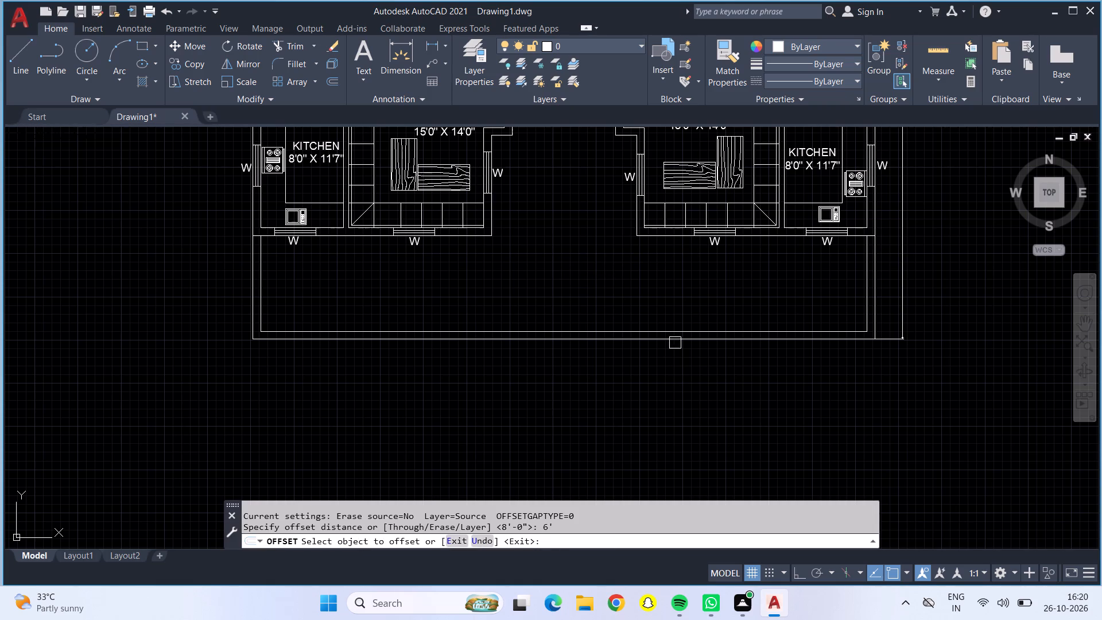
click(674, 338)
click(676, 300)
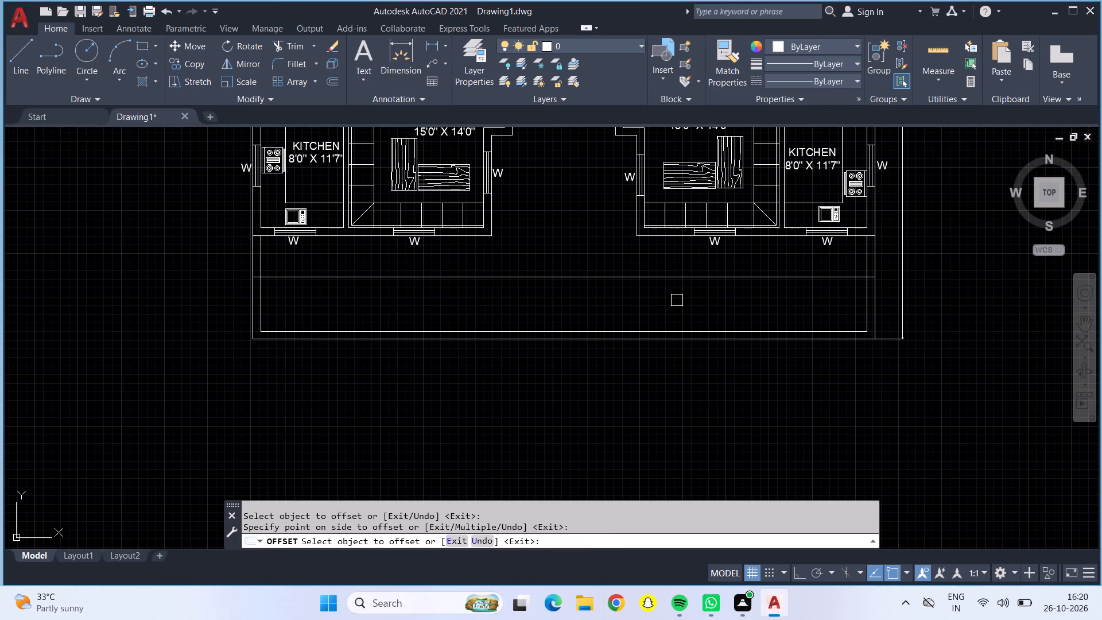
key(Escape)
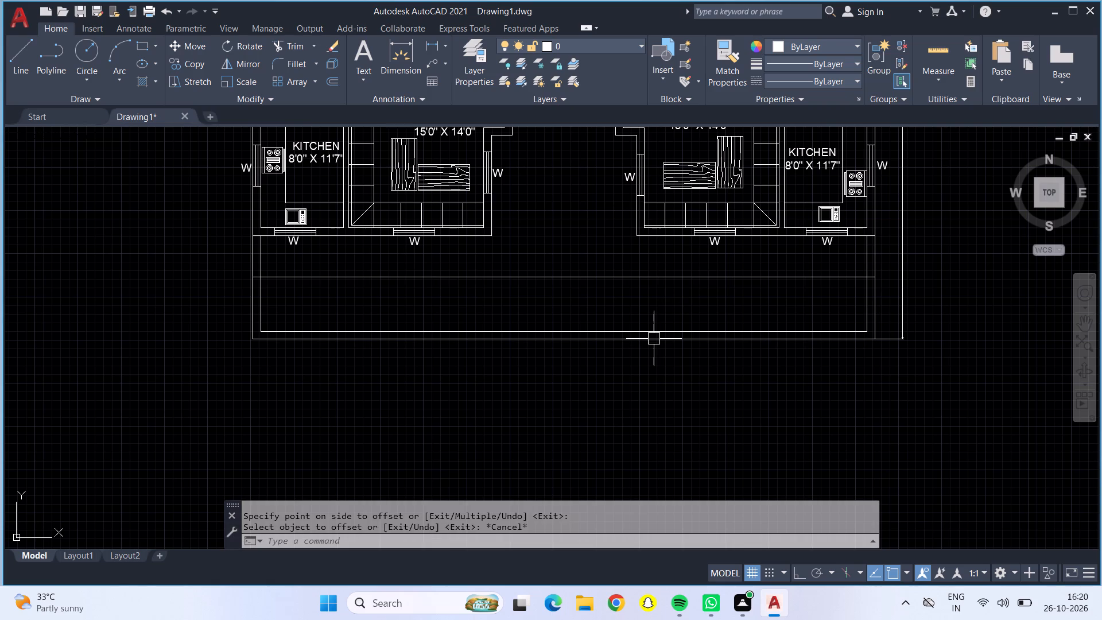
Delete the inner line of the southern boundary wall.
click(636, 330)
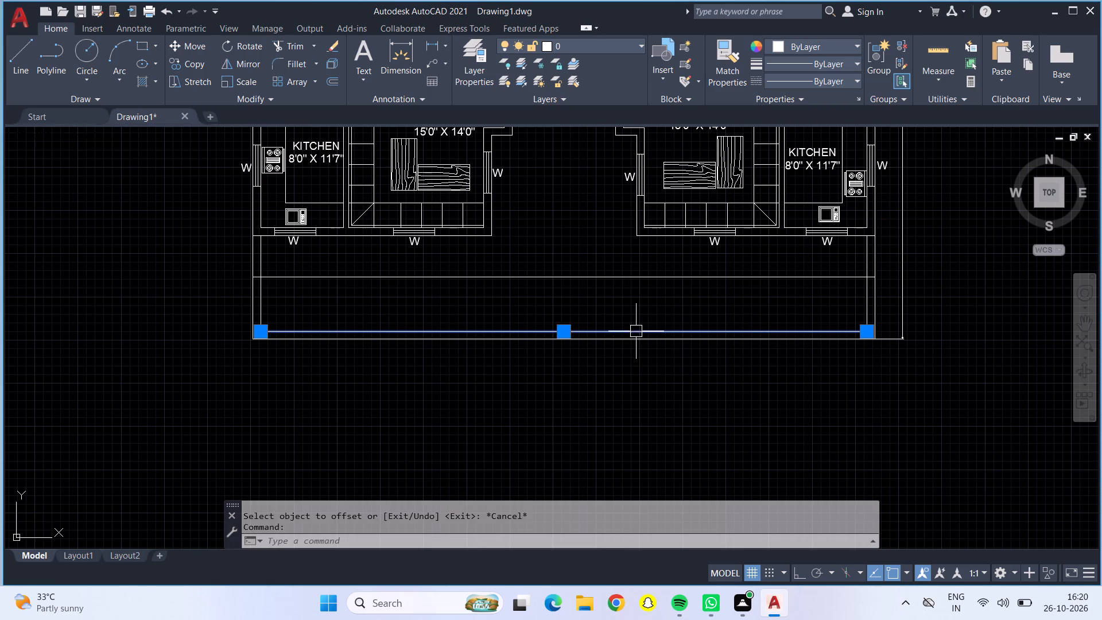
key(Delete)
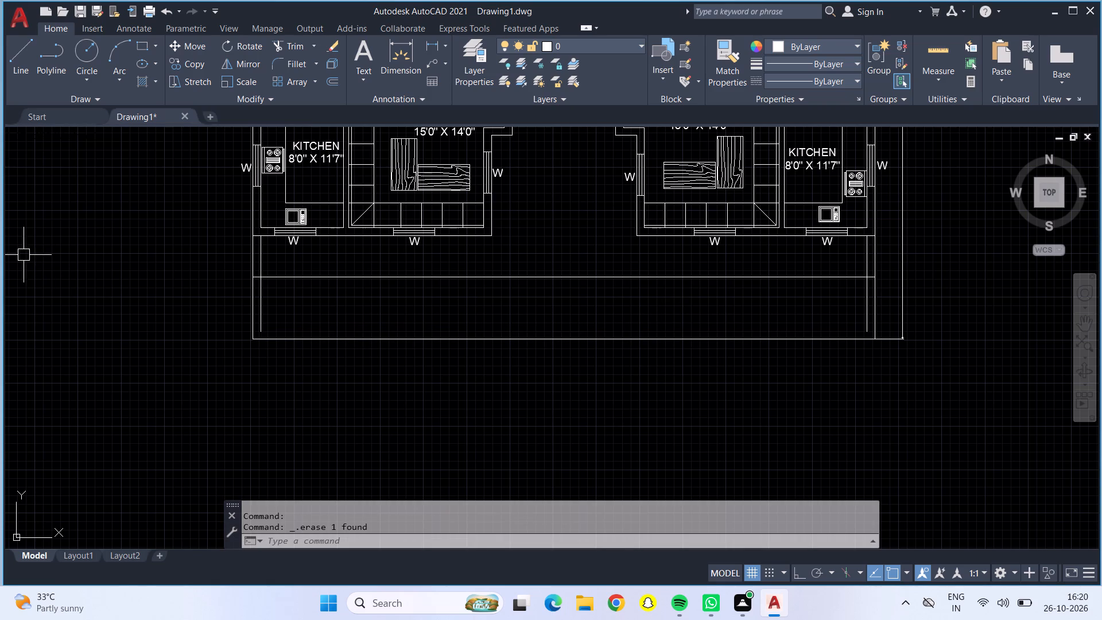
Trim the inner lines of the western and eastern boundary walls south of the 6' offset line.
click(301, 44)
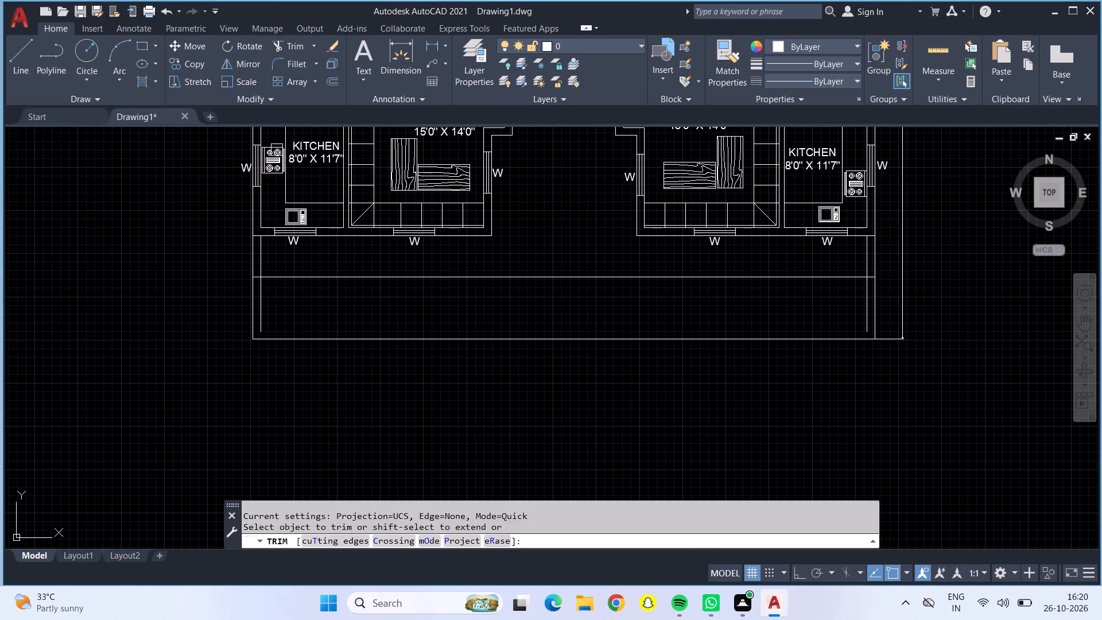
click(263, 297)
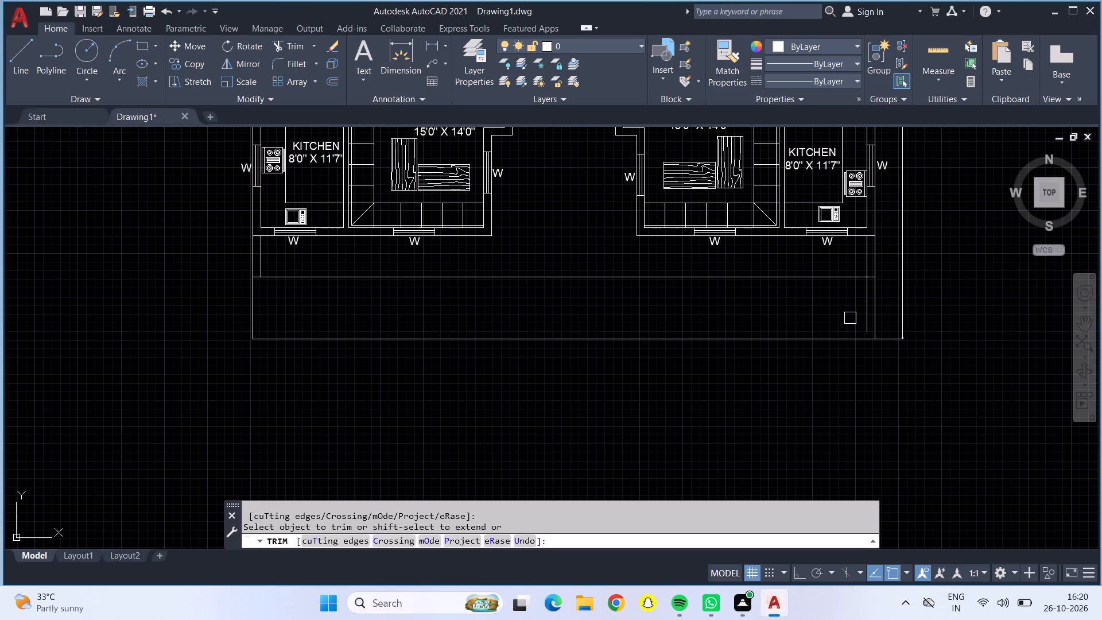
click(867, 318)
key(Escape)
Offset the outer southern boundary line 6" north to form the thin front boundary wall.
key(o)
key(Return)
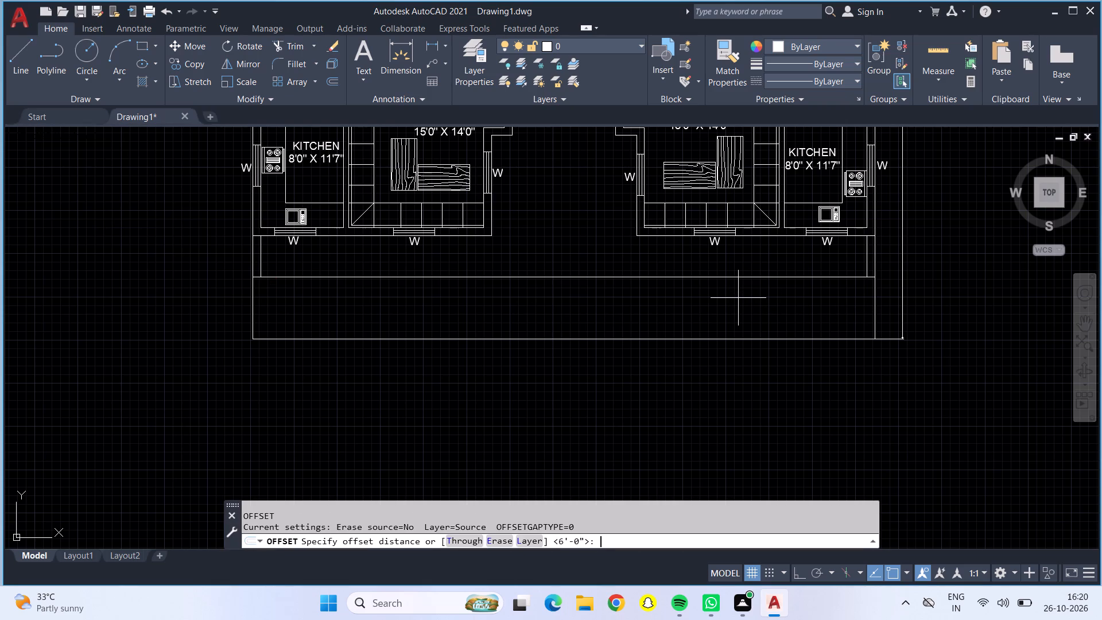
text(6")
key(Return)
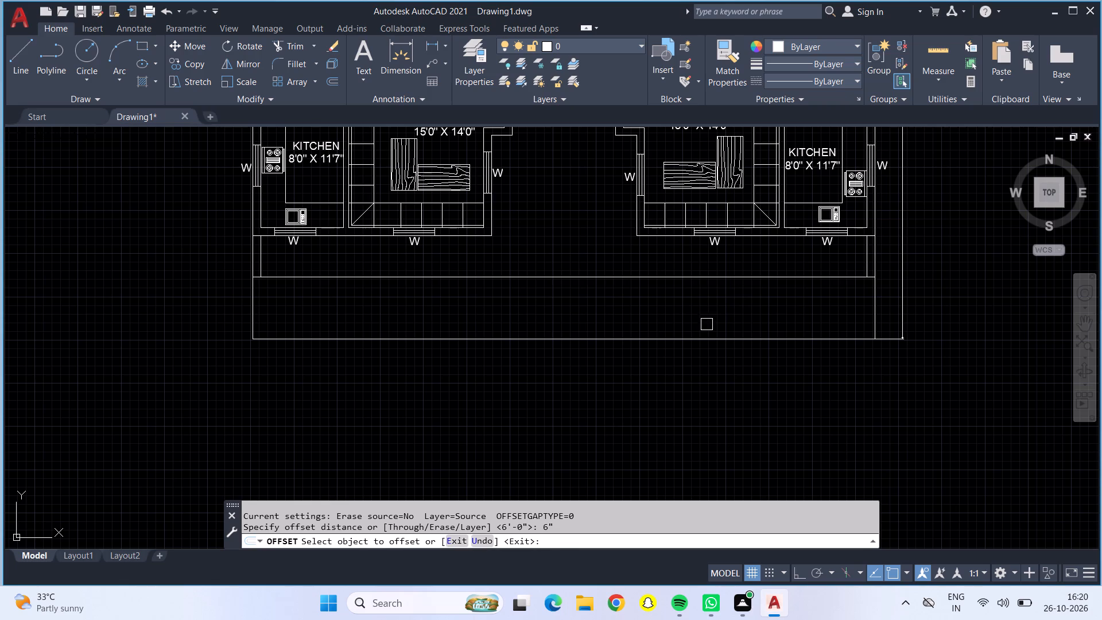
click(701, 340)
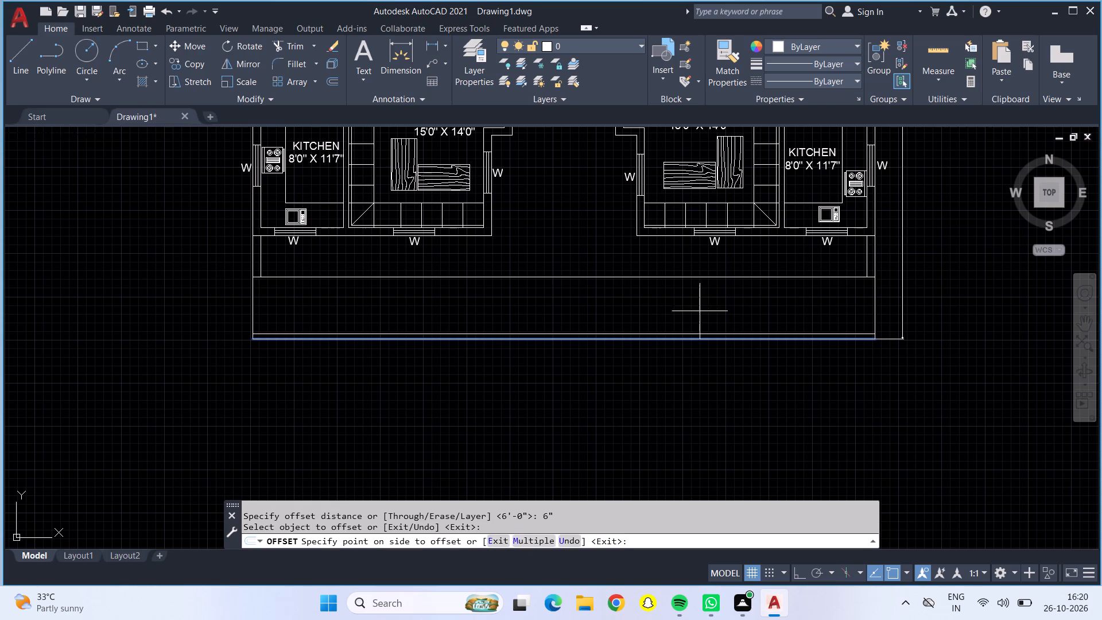
click(700, 311)
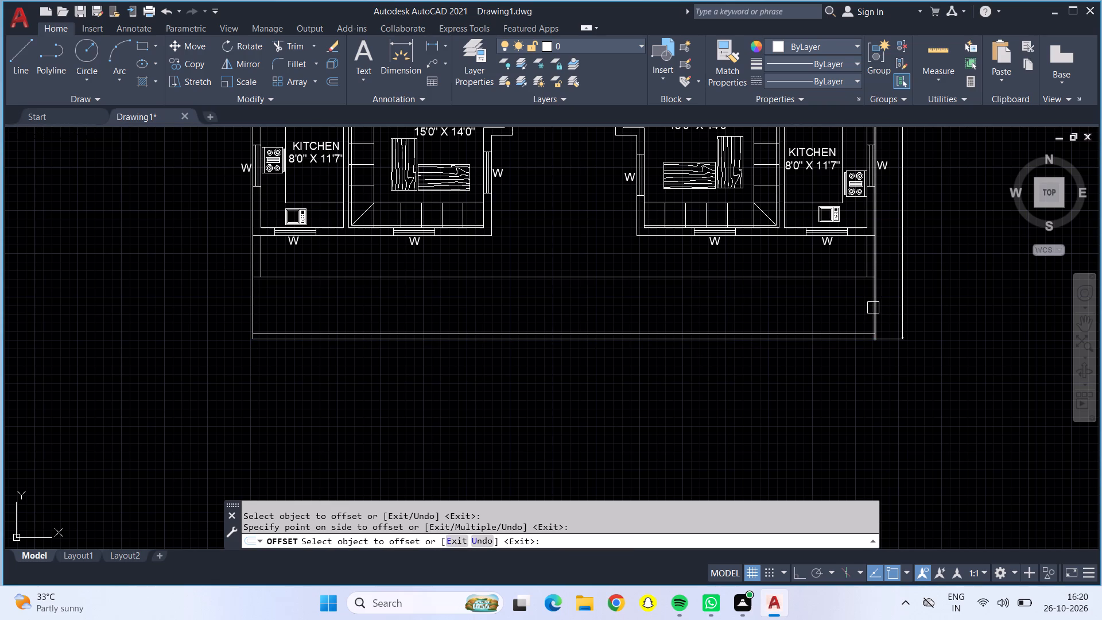
key(Escape)
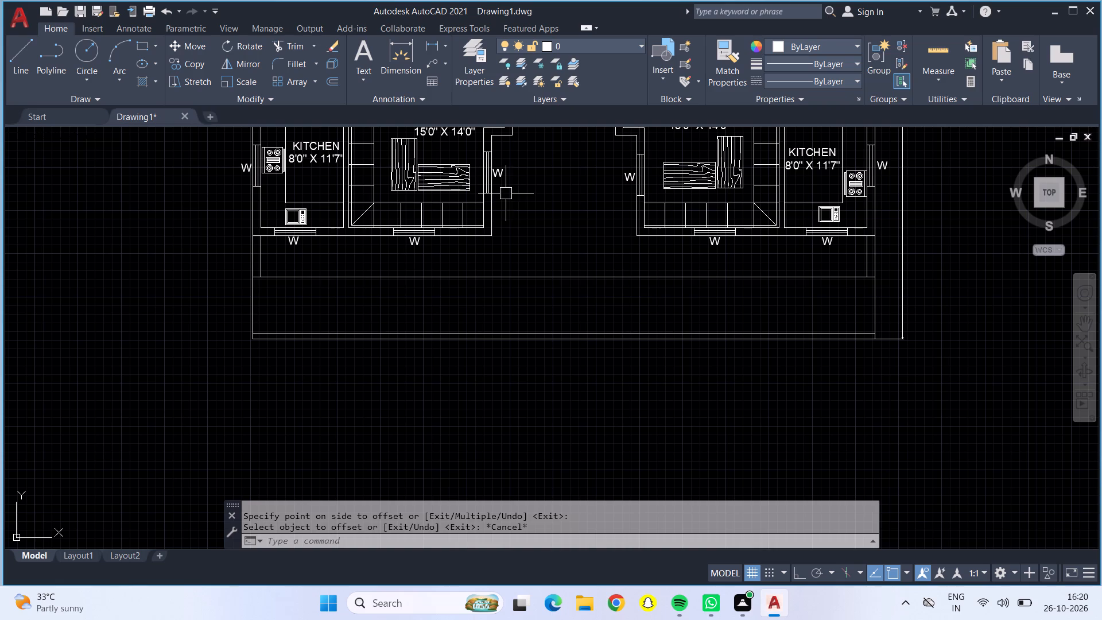
Draw a vertical line from the western unit's drawing room front wall, east of its window, down to the 6" offset line.
scroll(585, 311, up, 1)
middle_drag(575, 289, 595, 379)
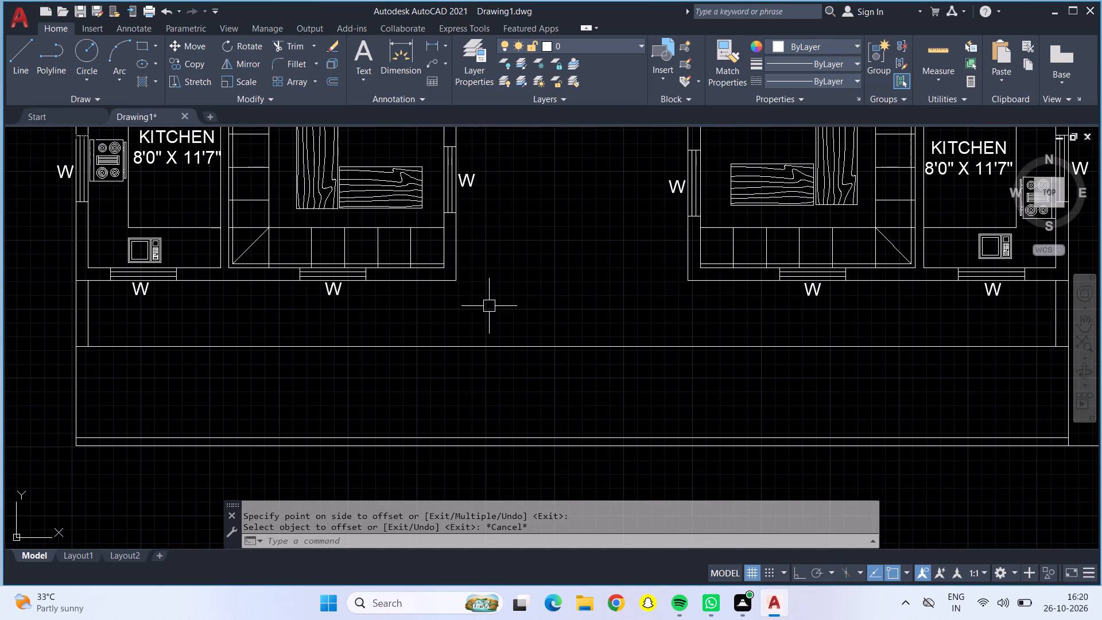
click(19, 60)
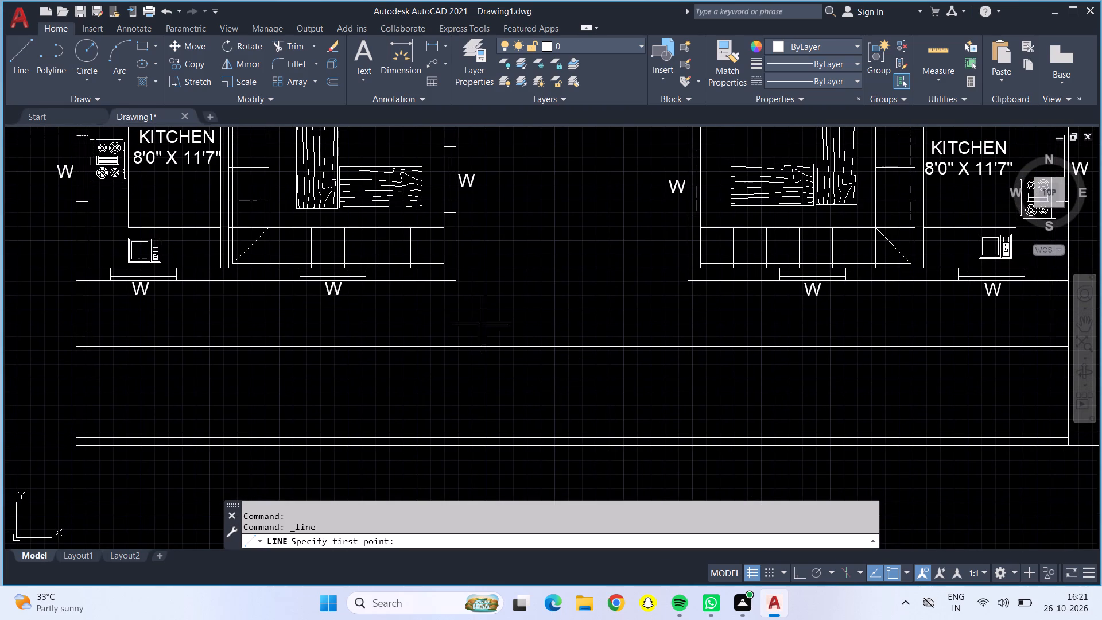
click(412, 280)
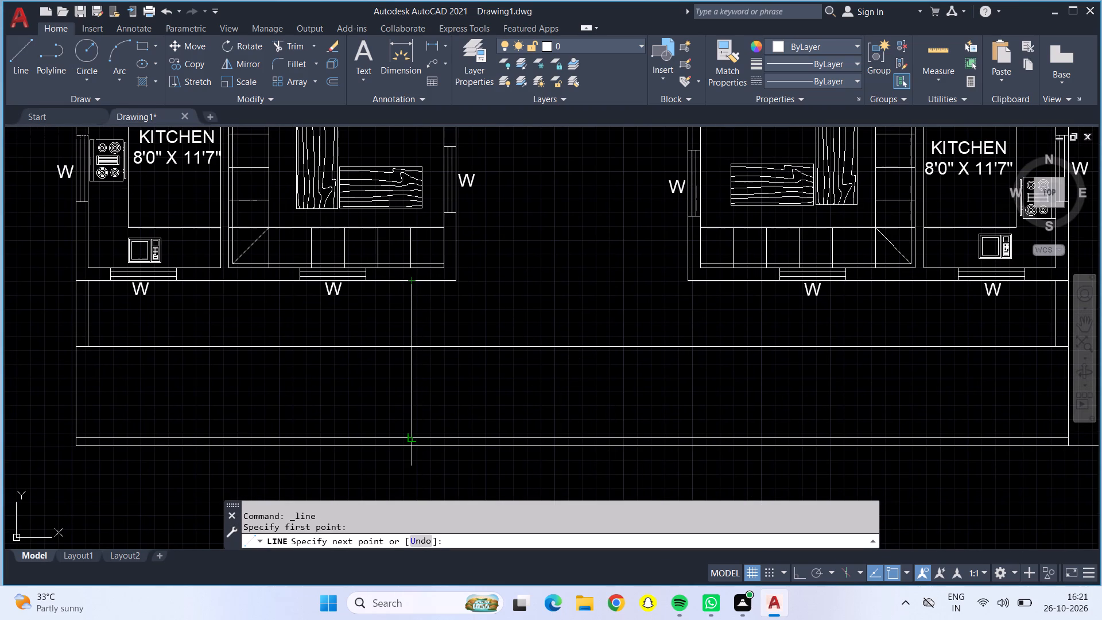
click(412, 436)
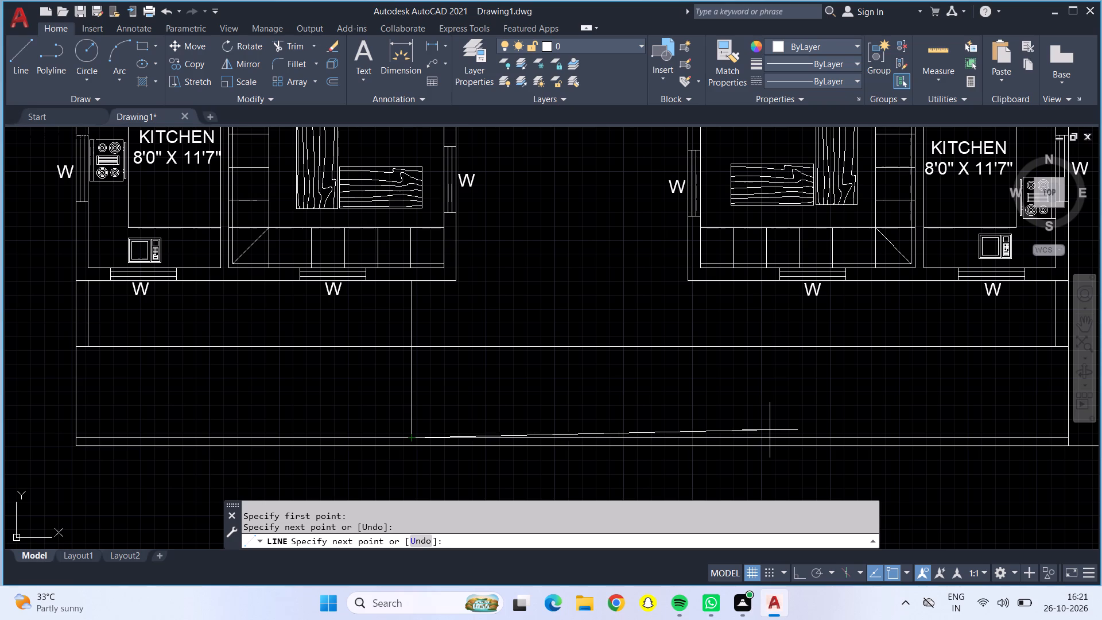
key(Escape)
Draw a vertical line from the eastern unit's drawing room front wall, west of its window, down to the 6" offset line.
key(l)
key(Return)
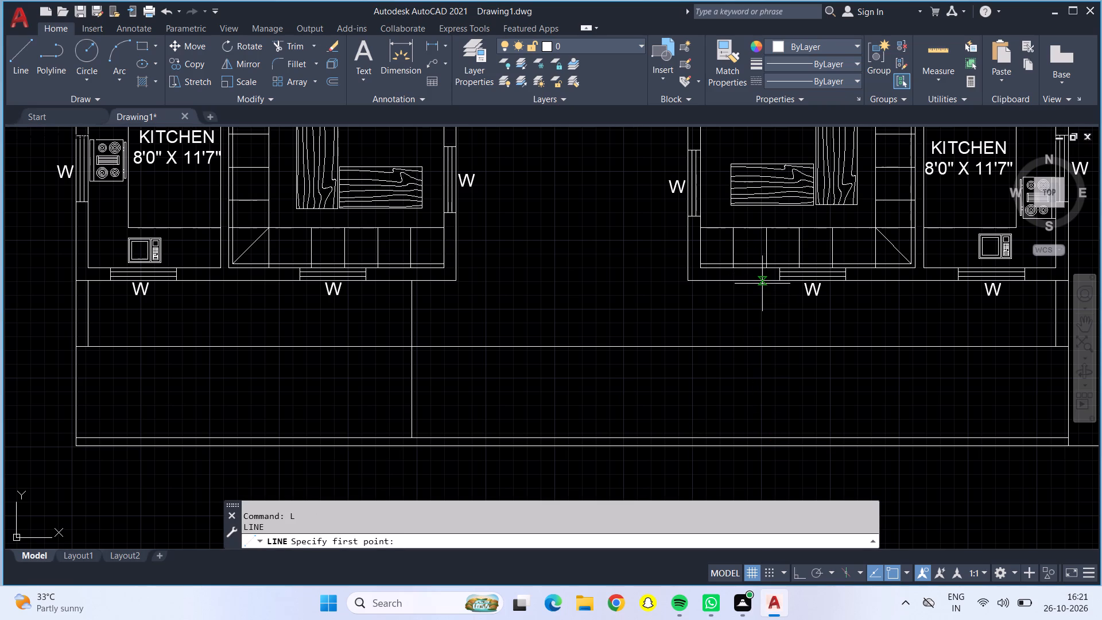
click(734, 283)
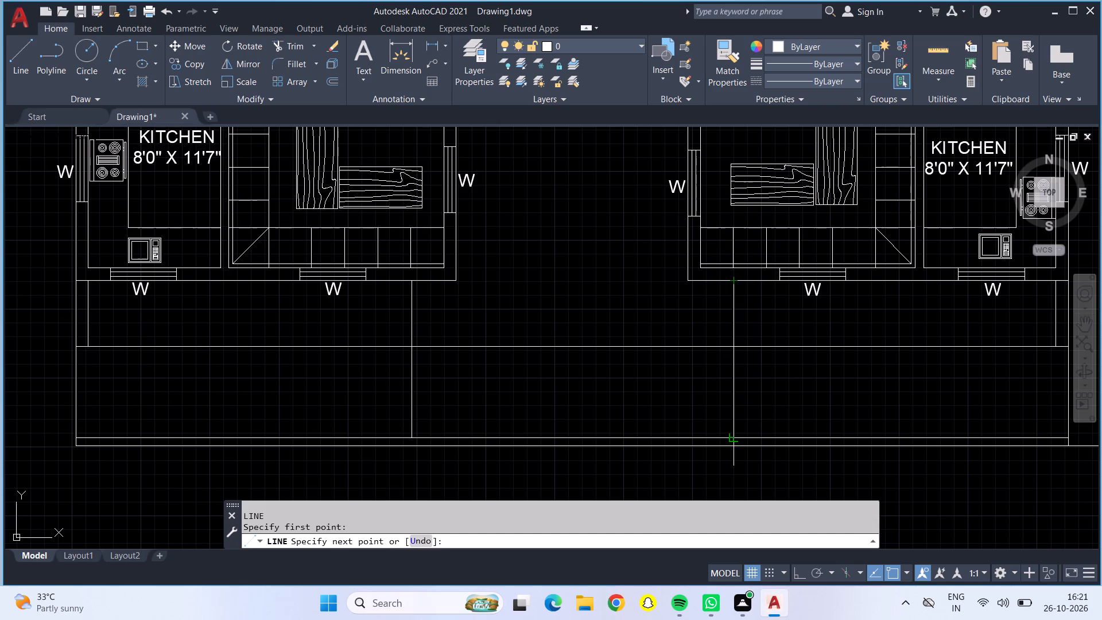
click(731, 441)
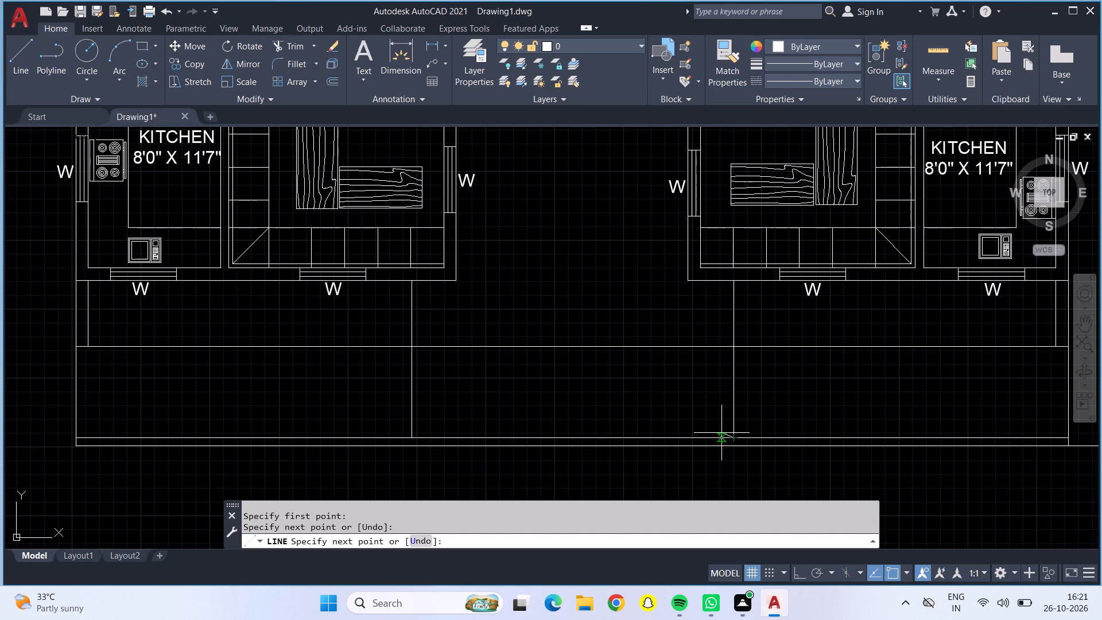
key(Escape)
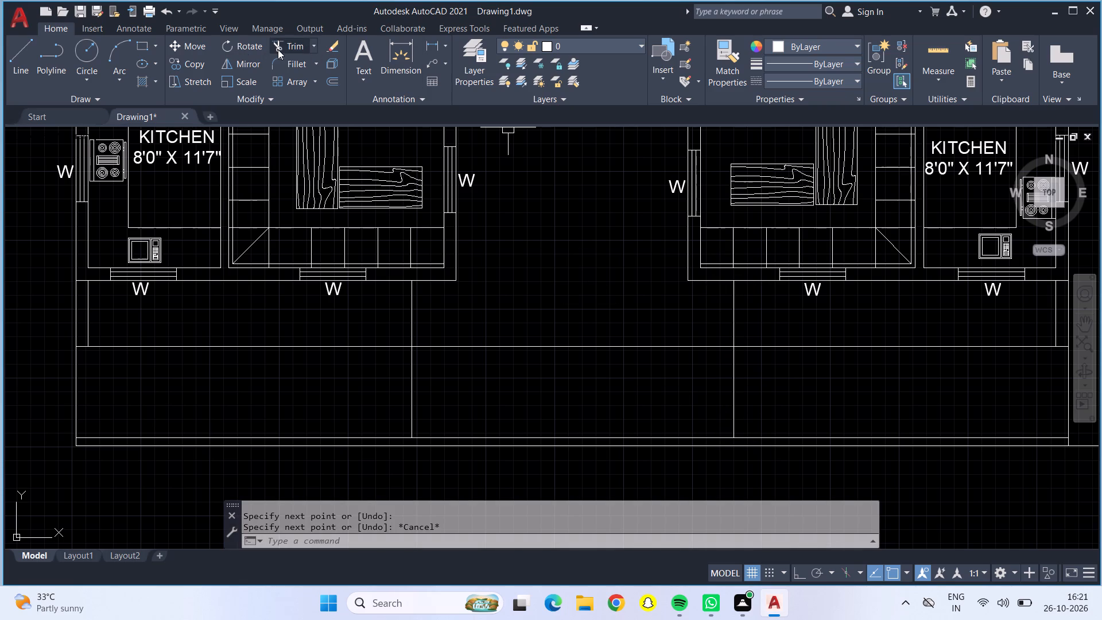
Trim the 6' offset line between the two new vertical lines to open the central passage.
click(278, 49)
click(459, 352)
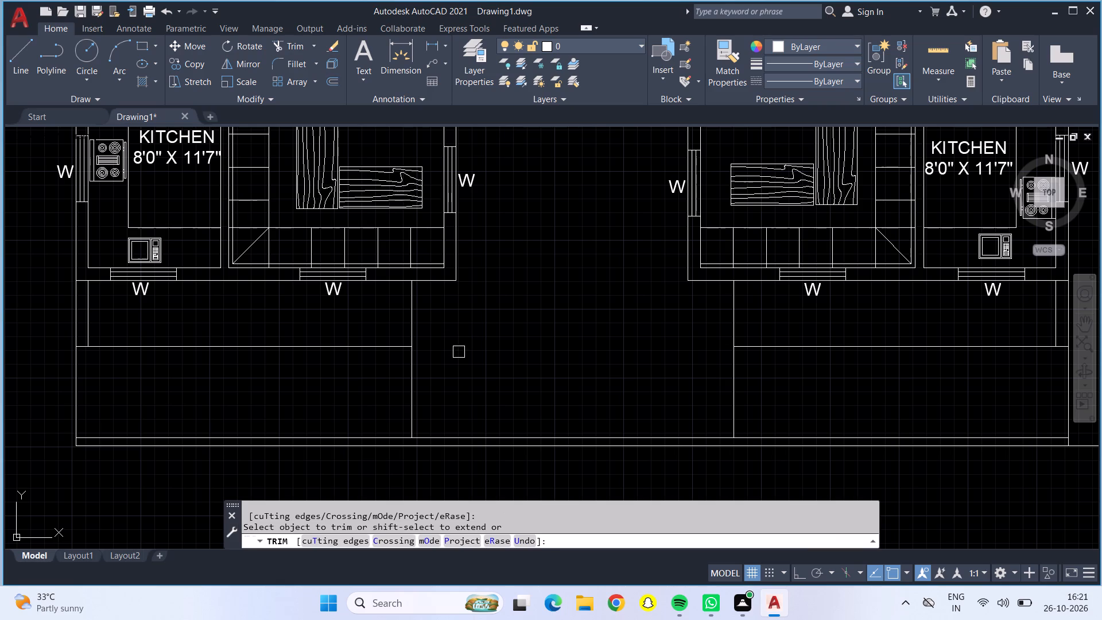
Offset the eastern passage line 6" west and the horizontal front-area lines of both units 6" south to form thin walls.
key(Escape)
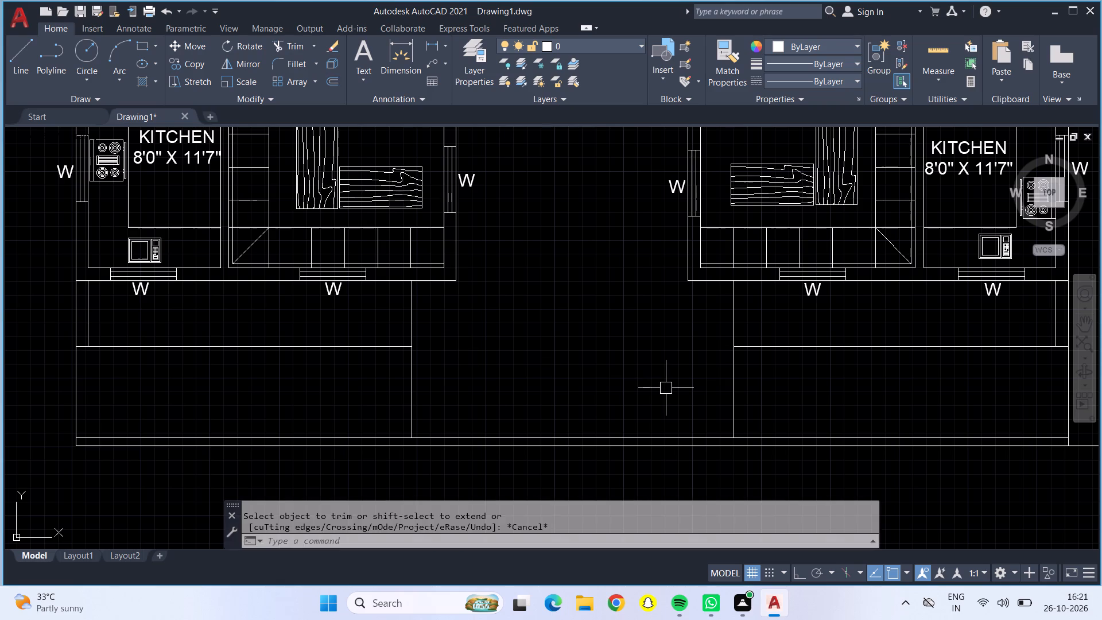
key(o)
key(Return)
key(6)
key(shift+quotedbl)
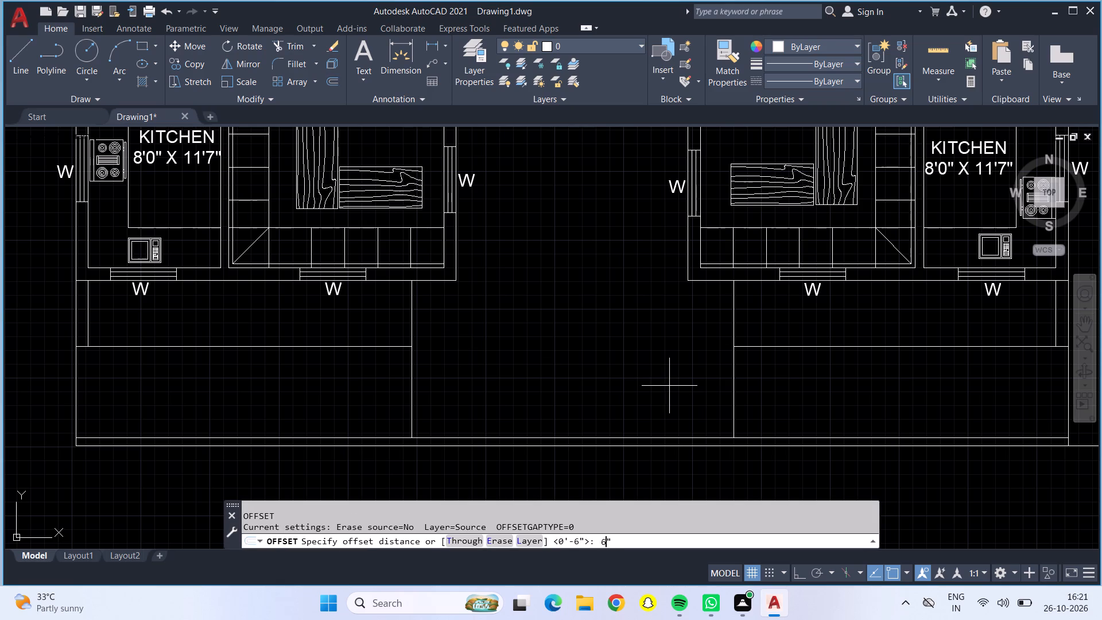
key(Return)
click(736, 381)
click(721, 376)
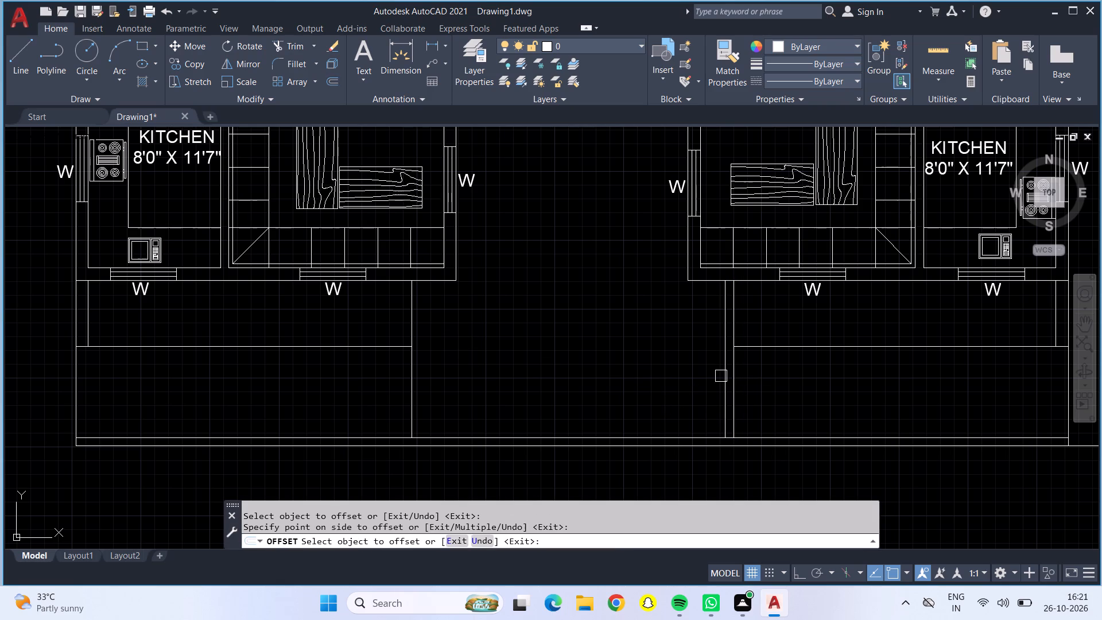
click(766, 346)
click(787, 422)
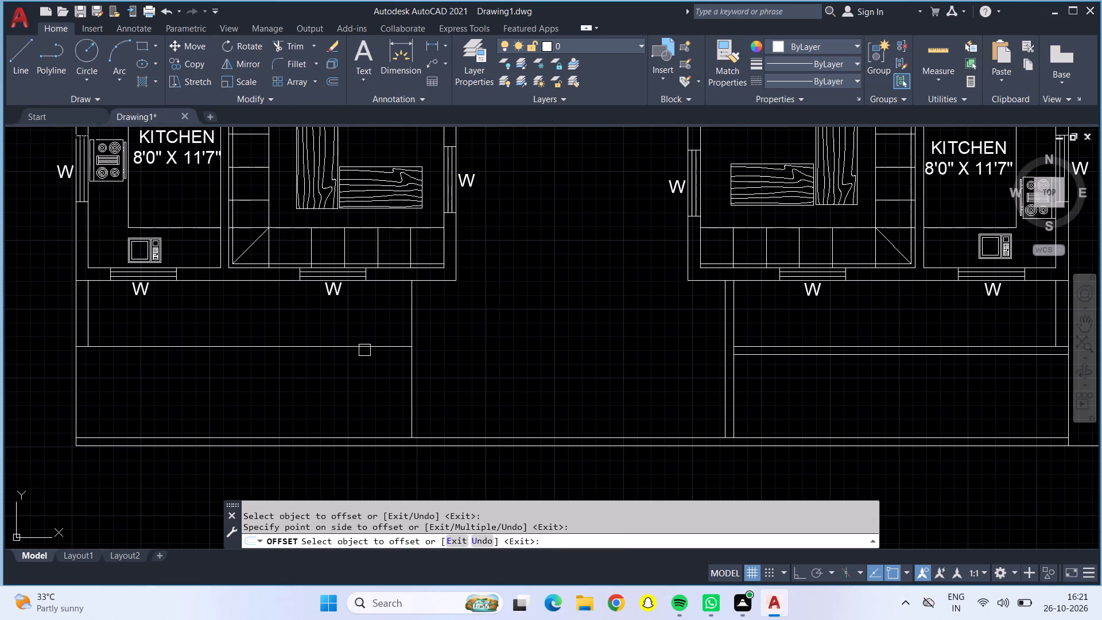
click(368, 349)
click(375, 401)
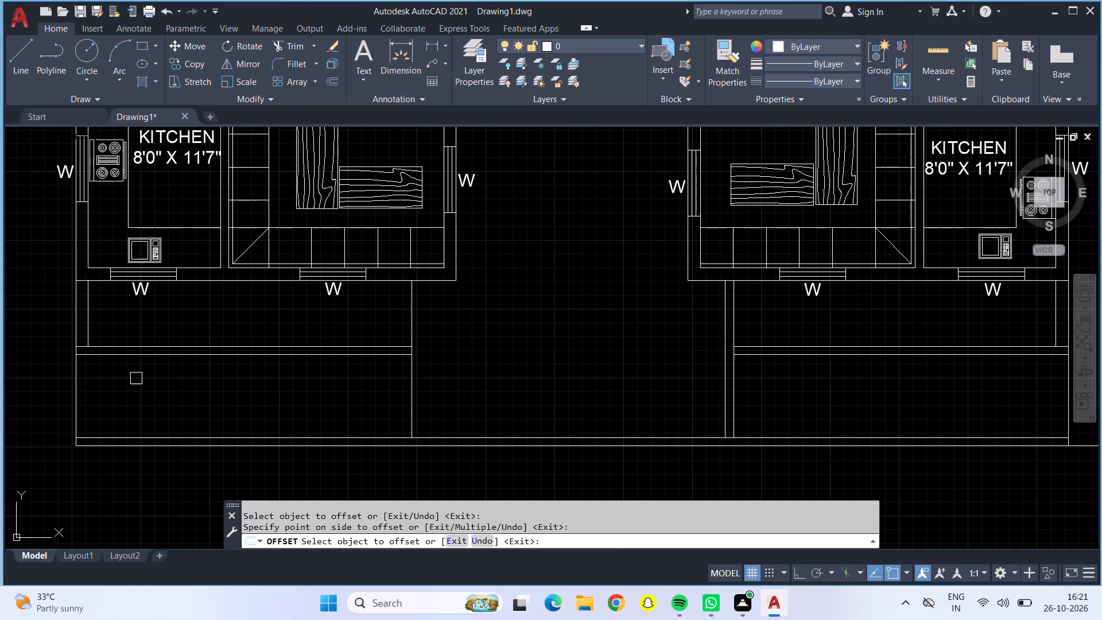
key(Escape)
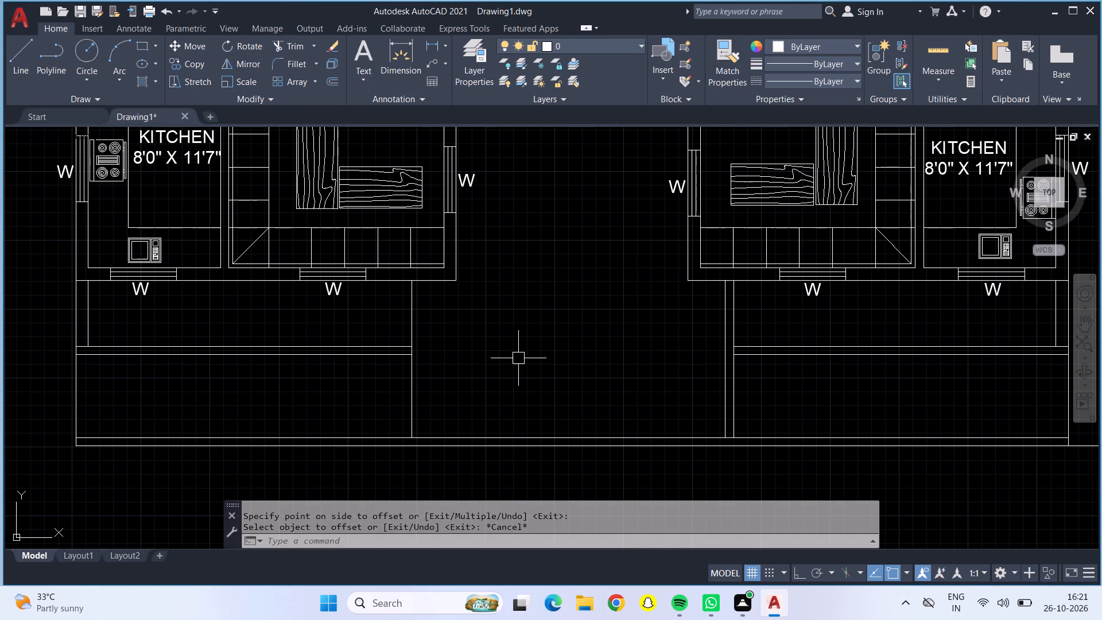
Offset the vertical line on the western side of the central passage 6" east to form its thin wall.
middle_drag(520, 358, 521, 437)
key(o)
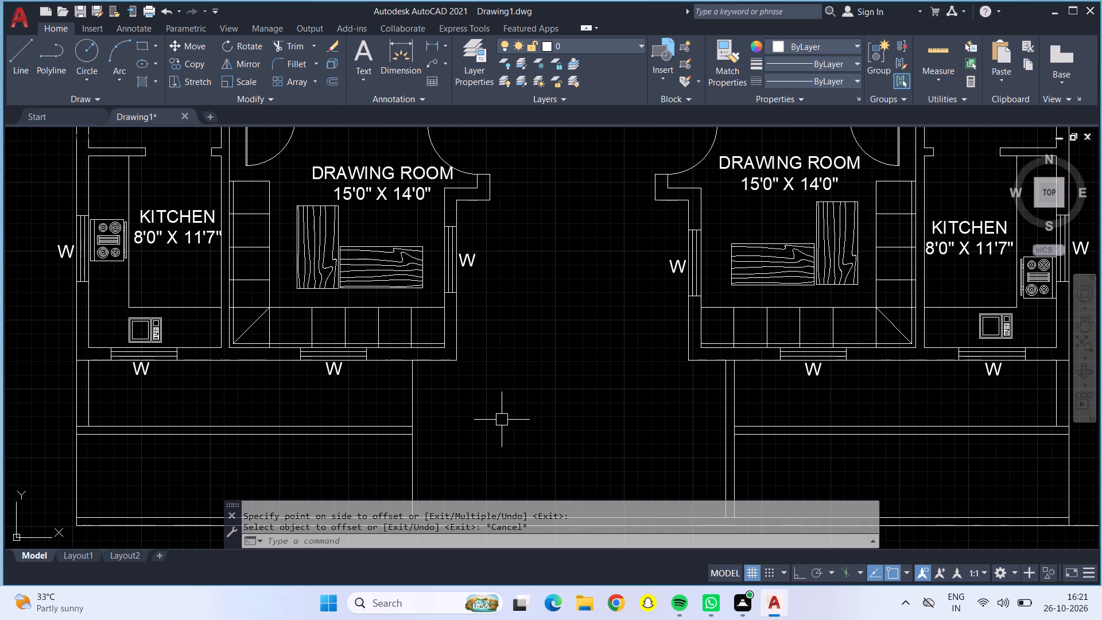
key(Return)
text(6")
key(Return)
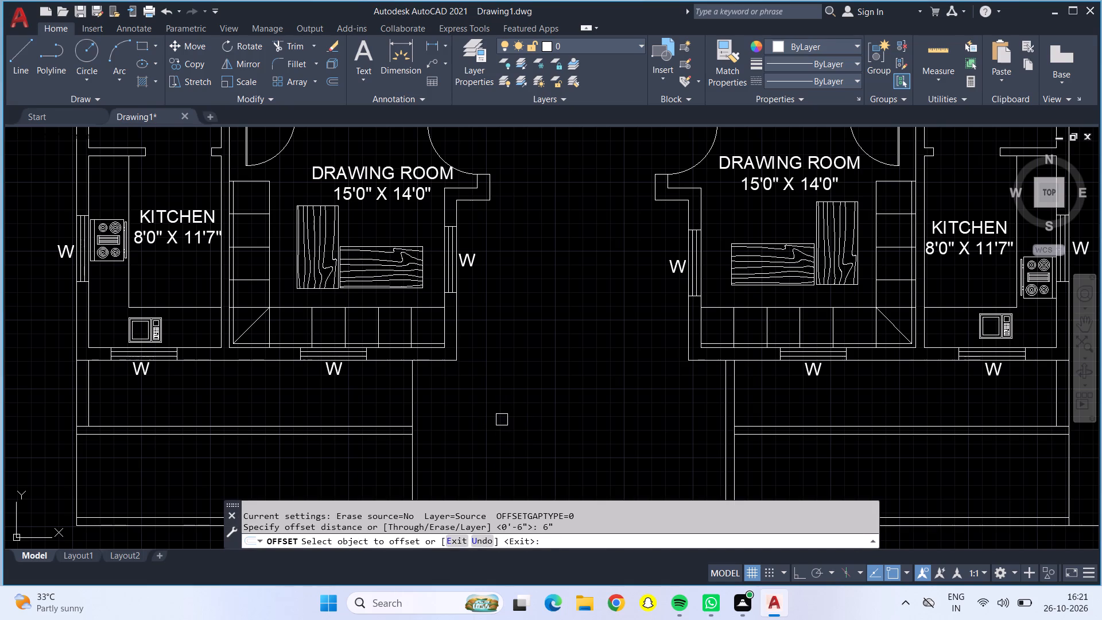
click(410, 396)
click(455, 400)
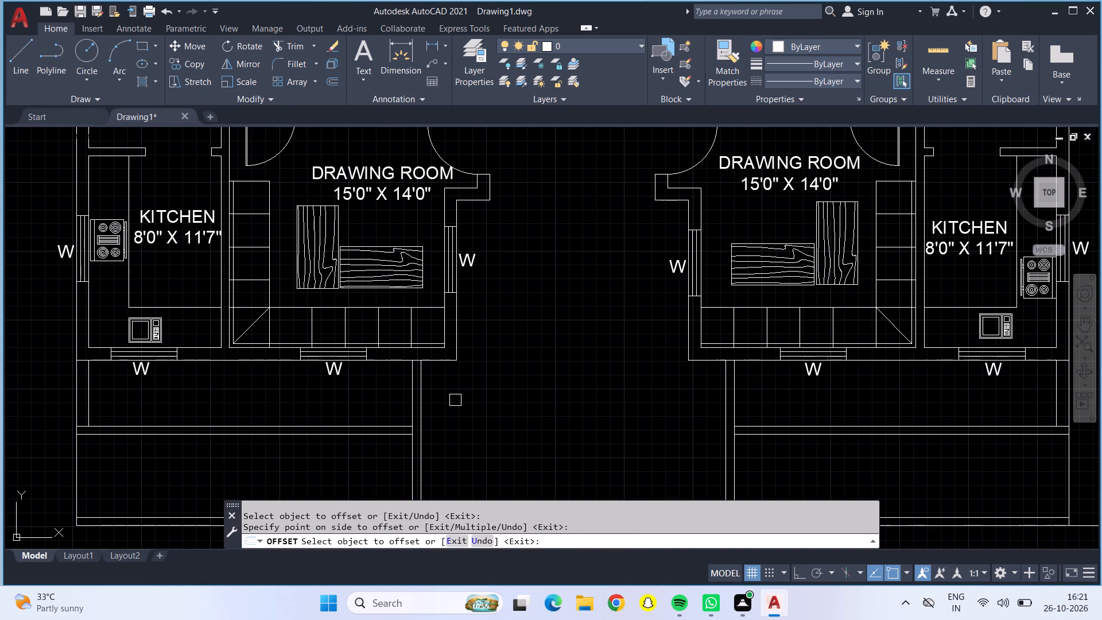
key(Escape)
Insert Vehicles - Imperial cars from the tool palettes, one in the central passage and one in clear space east of the plan.
scroll(557, 408, down, 2)
middle_drag(558, 408, 537, 335)
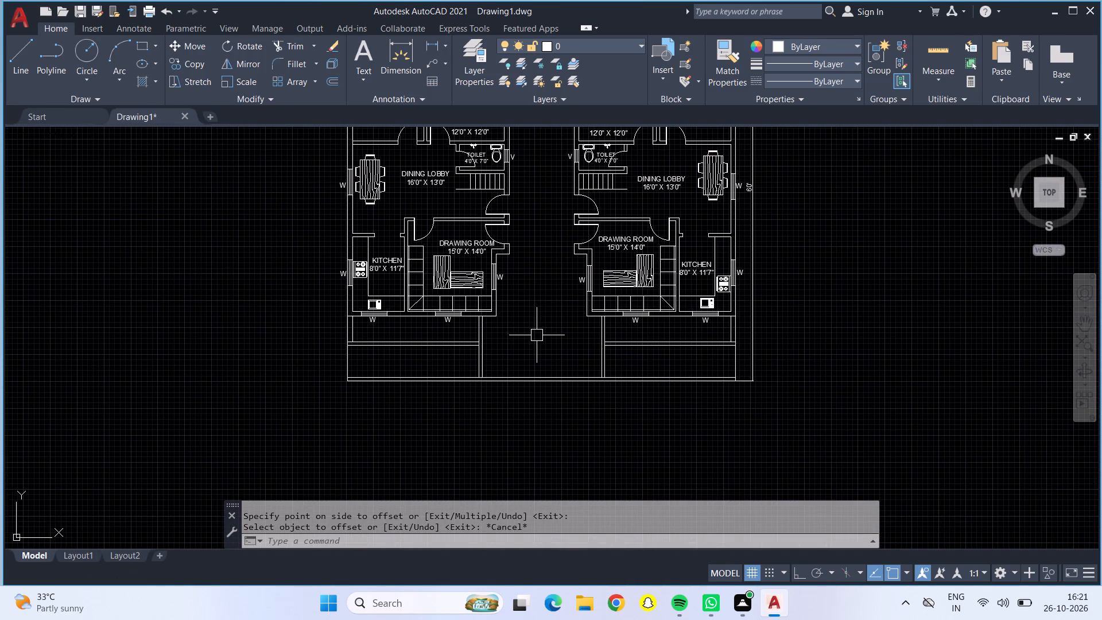
key(ctrl+3)
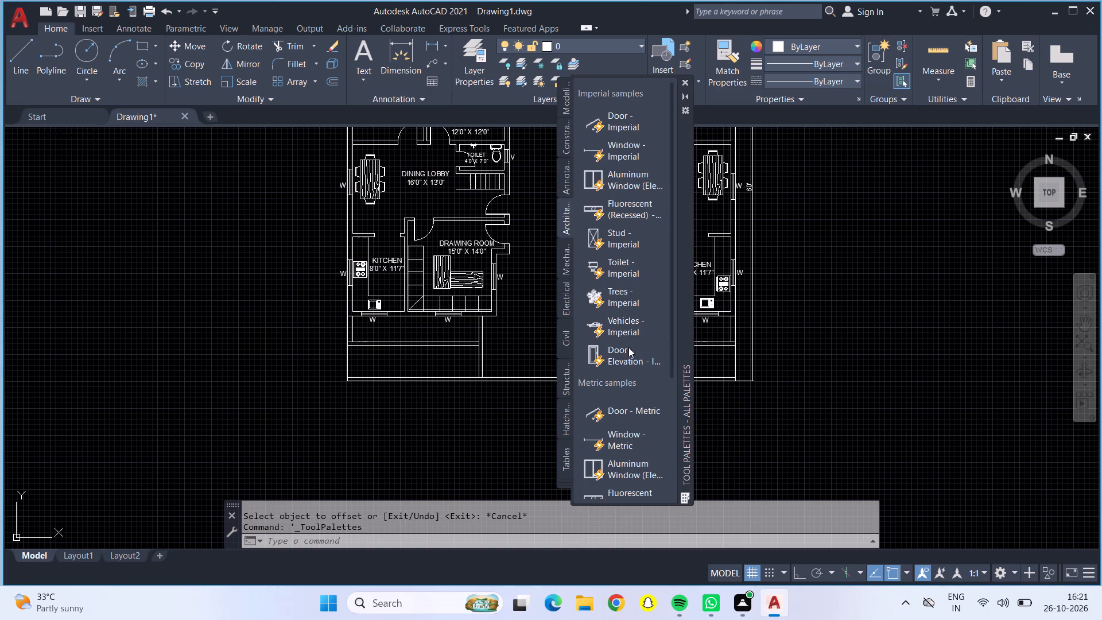
drag(616, 327, 883, 332)
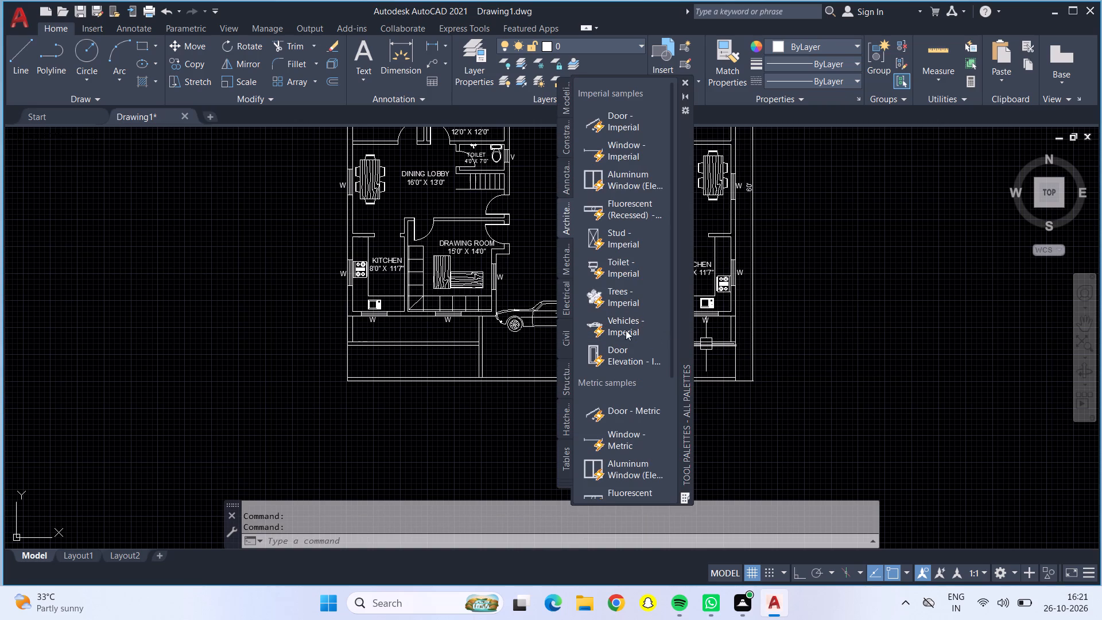
drag(614, 324, 879, 284)
scroll(879, 284, down, 1)
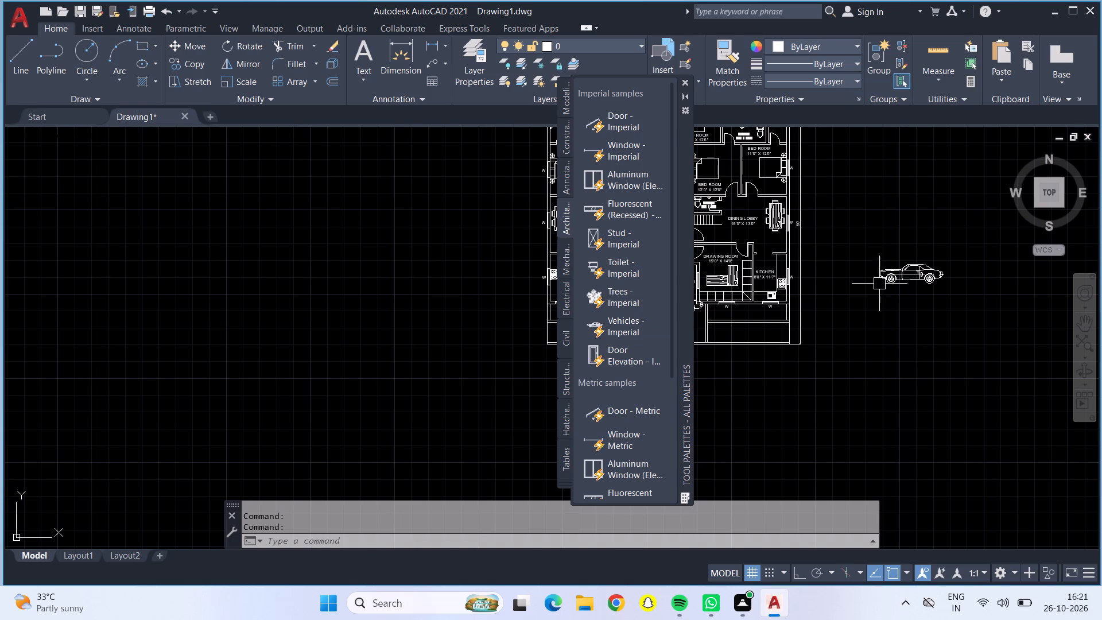
key(Escape)
key(Escape)
key(Escape)
key(Escape)
key(Escape)
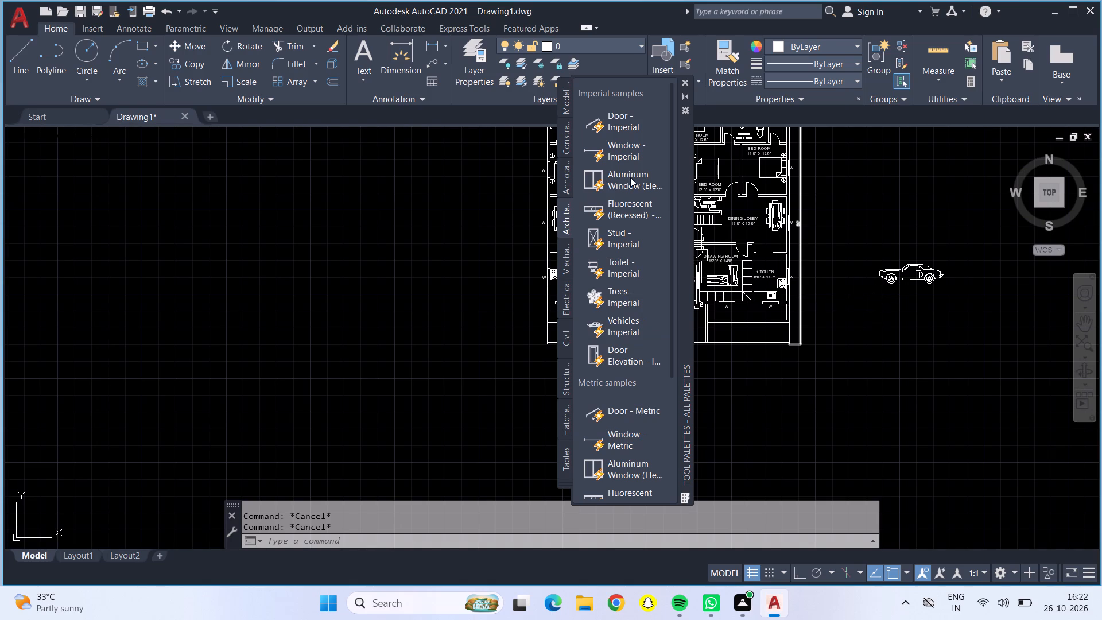
click(688, 80)
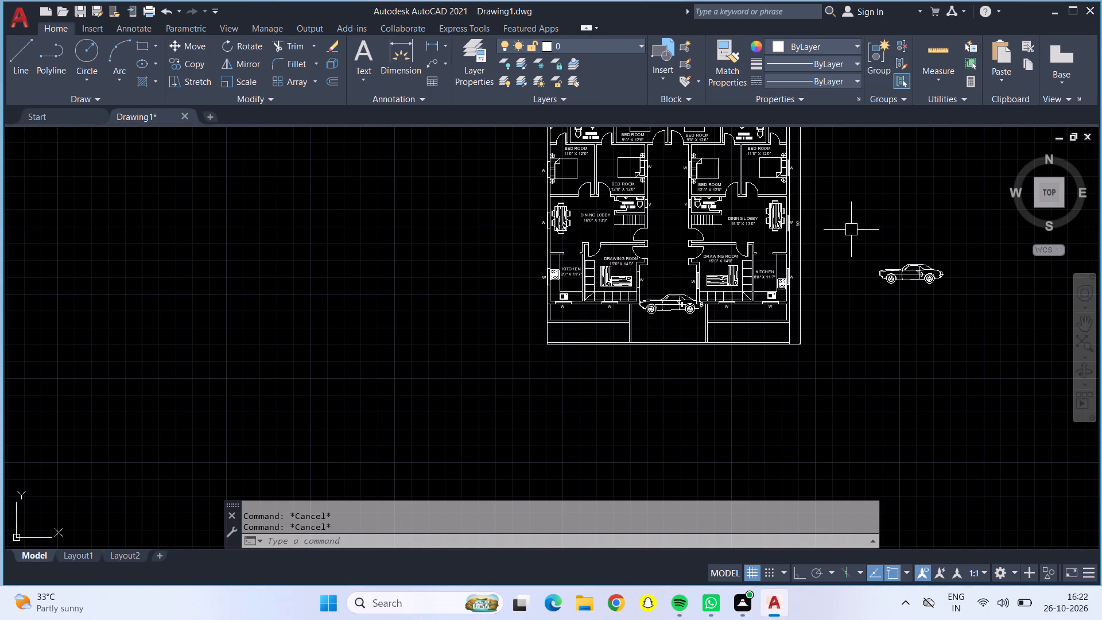
Switch the car east of the plan to the Sports Car (Top) view.
scroll(874, 280, up, 1)
click(908, 283)
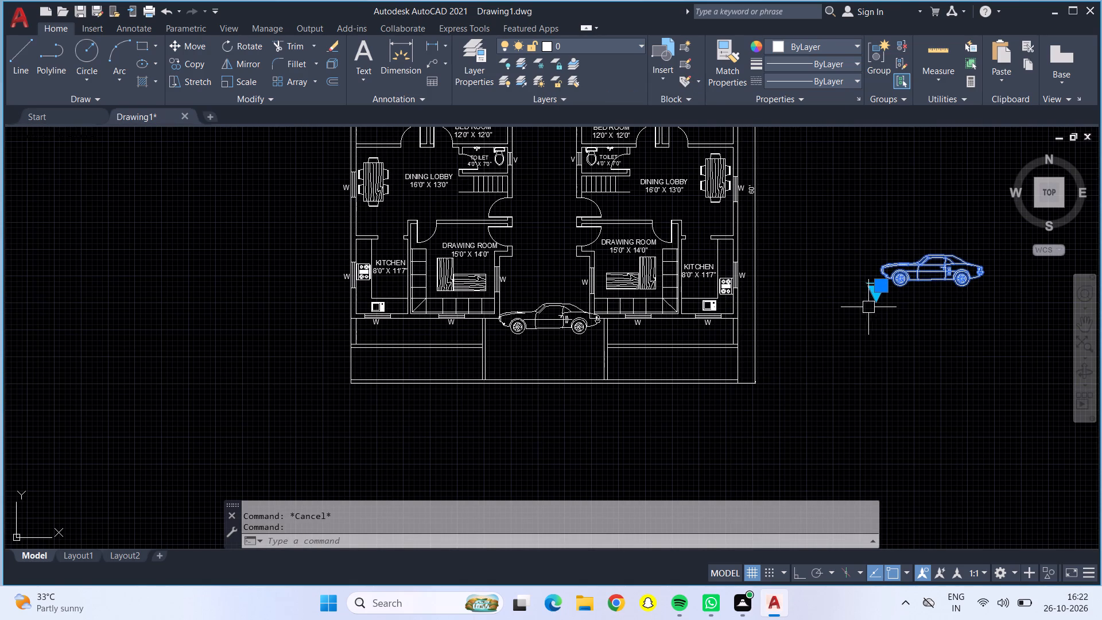
click(871, 301)
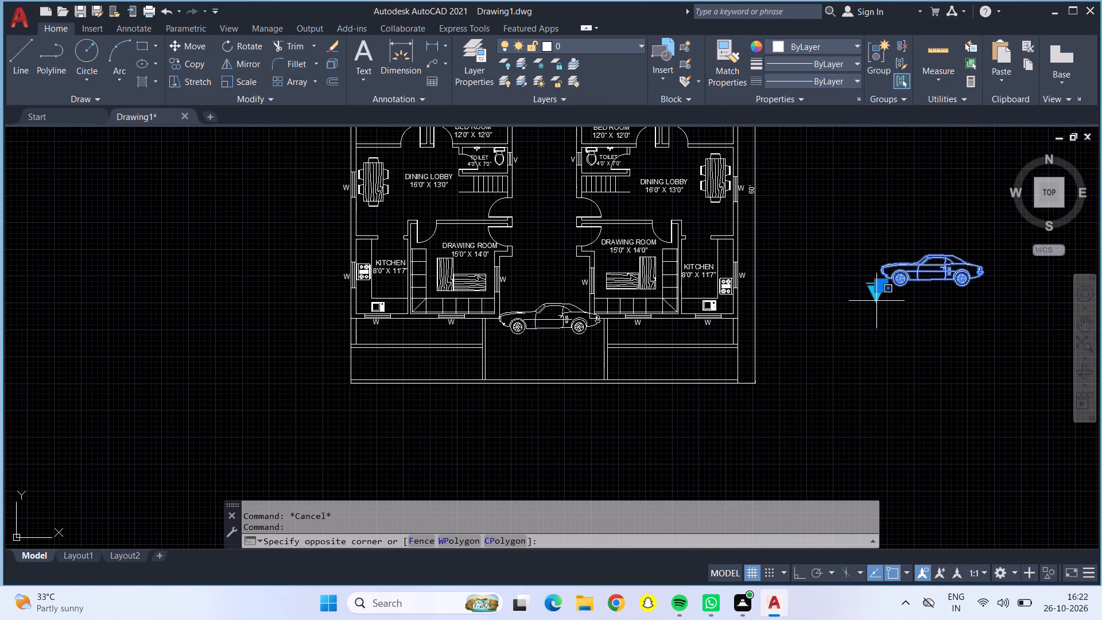
double_click(876, 301)
double_click(876, 301)
click(876, 301)
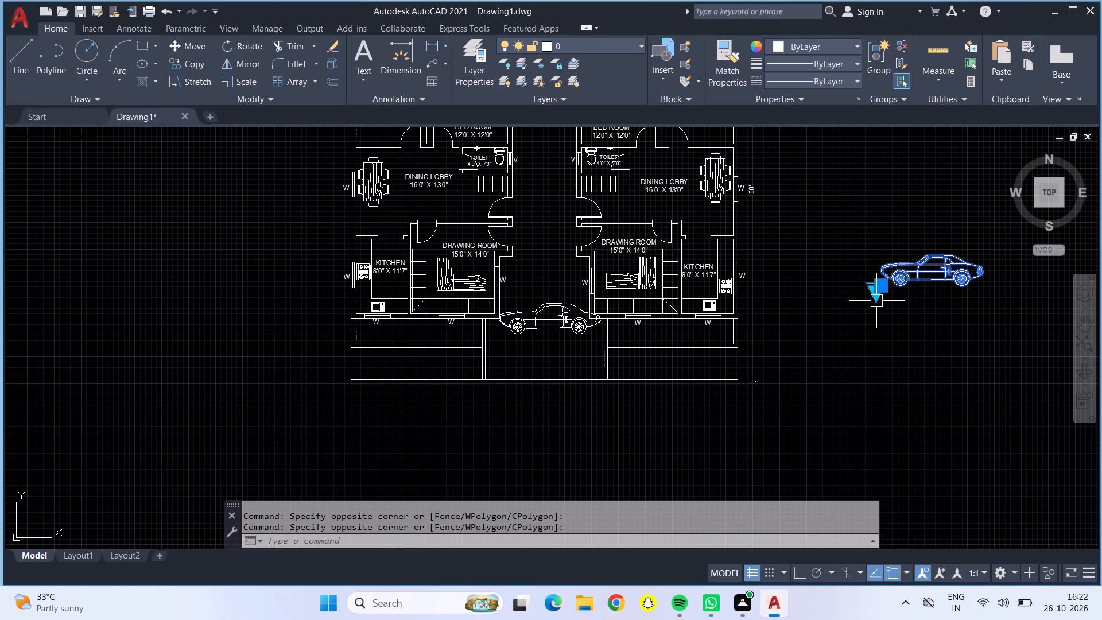
scroll(876, 301, up, 3)
click(870, 278)
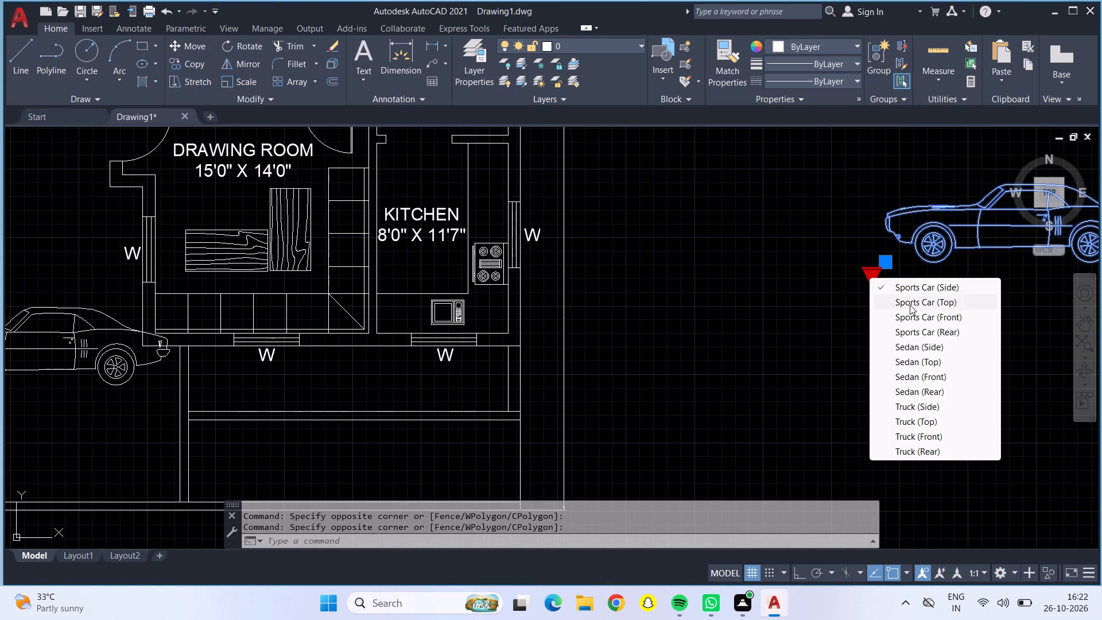
click(910, 304)
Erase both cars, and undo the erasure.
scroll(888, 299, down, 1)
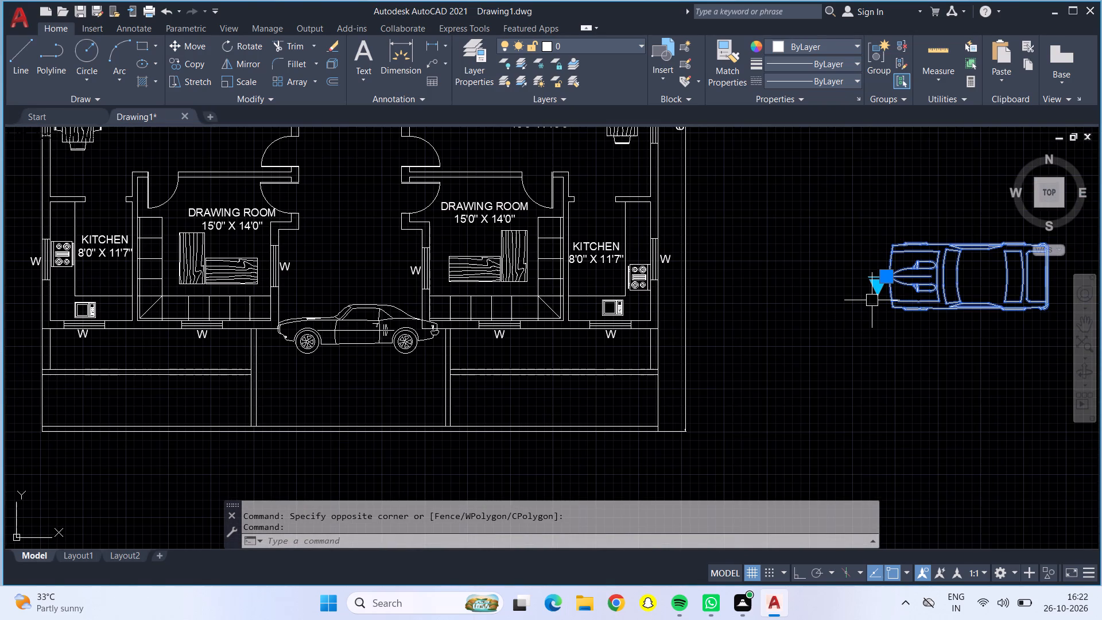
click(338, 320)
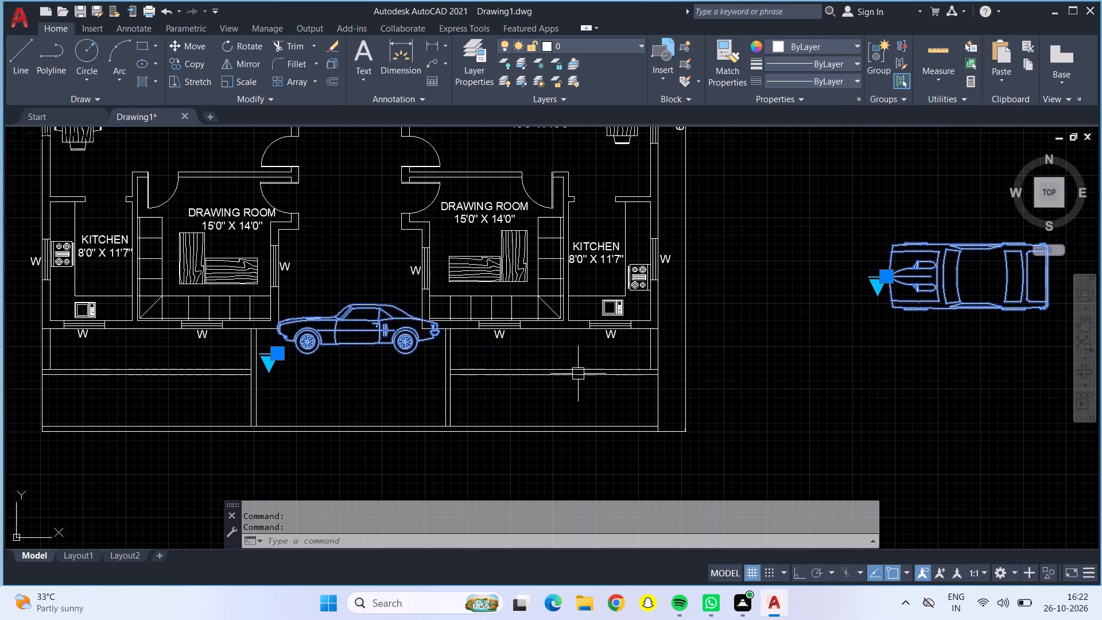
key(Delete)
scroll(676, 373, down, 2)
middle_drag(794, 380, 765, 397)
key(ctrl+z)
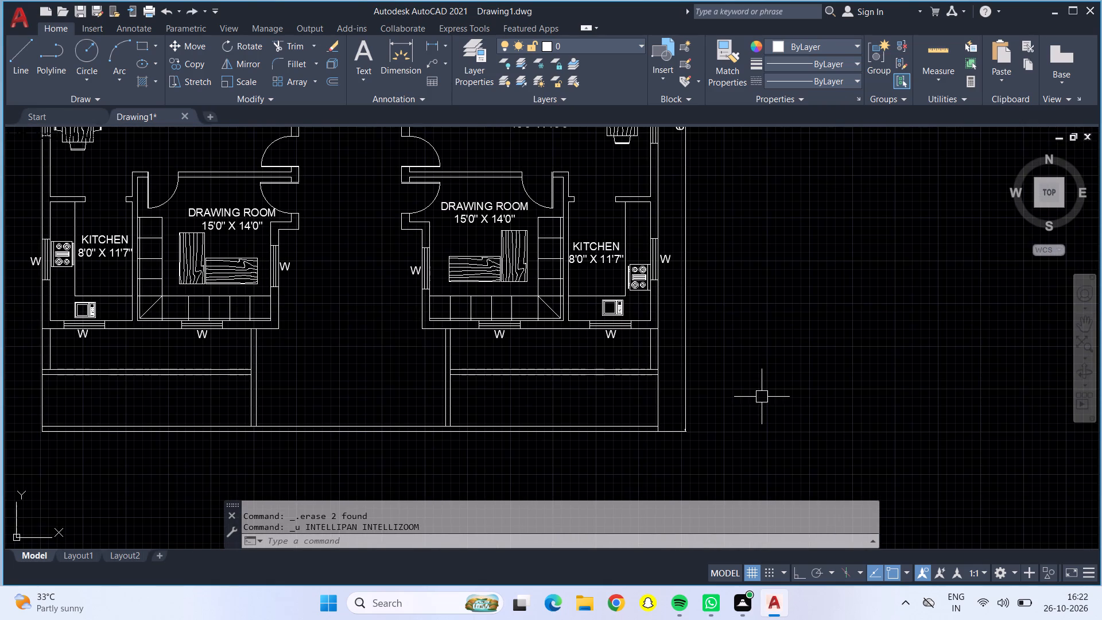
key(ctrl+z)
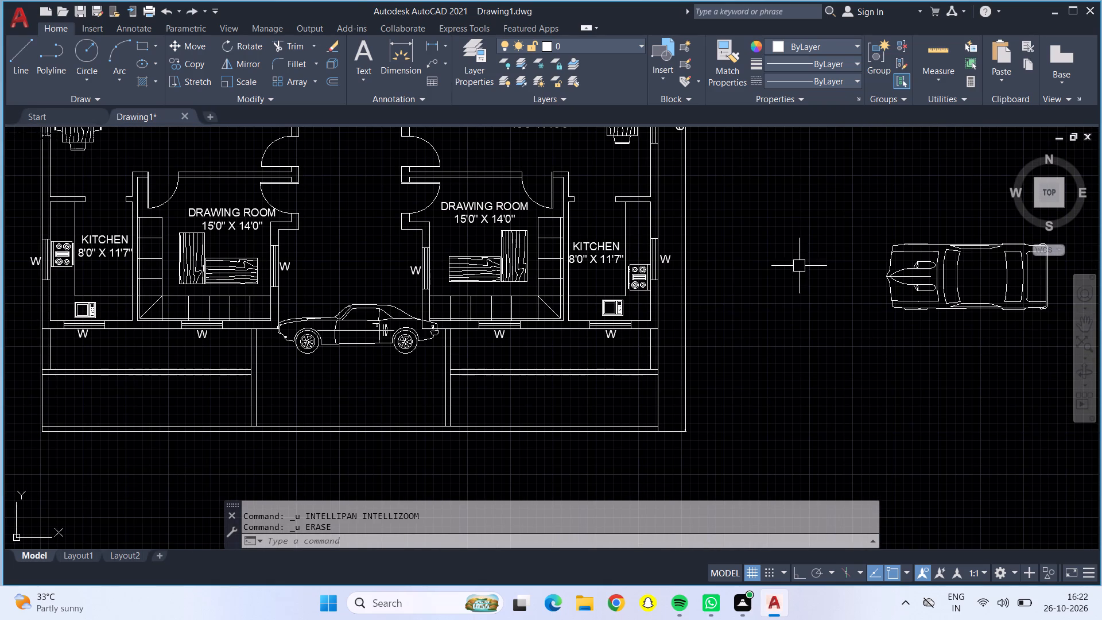
Erase the side-view car from the central passage.
click(350, 316)
key(Delete)
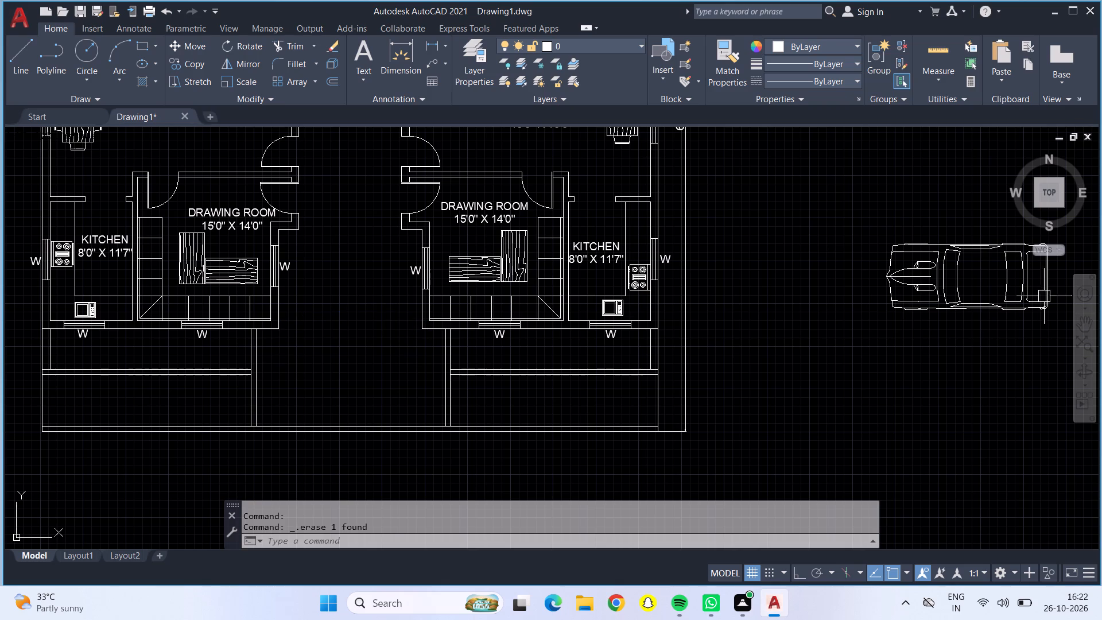
Rotate the top-view car east of the plan with Ortho so that its nose points north.
click(985, 276)
click(979, 308)
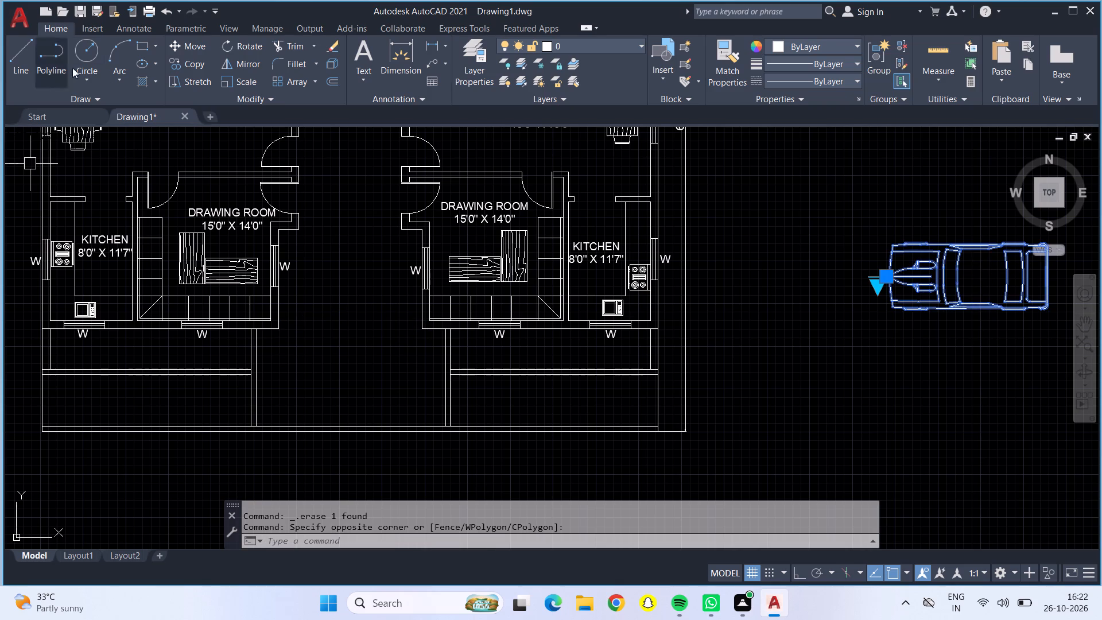
click(247, 49)
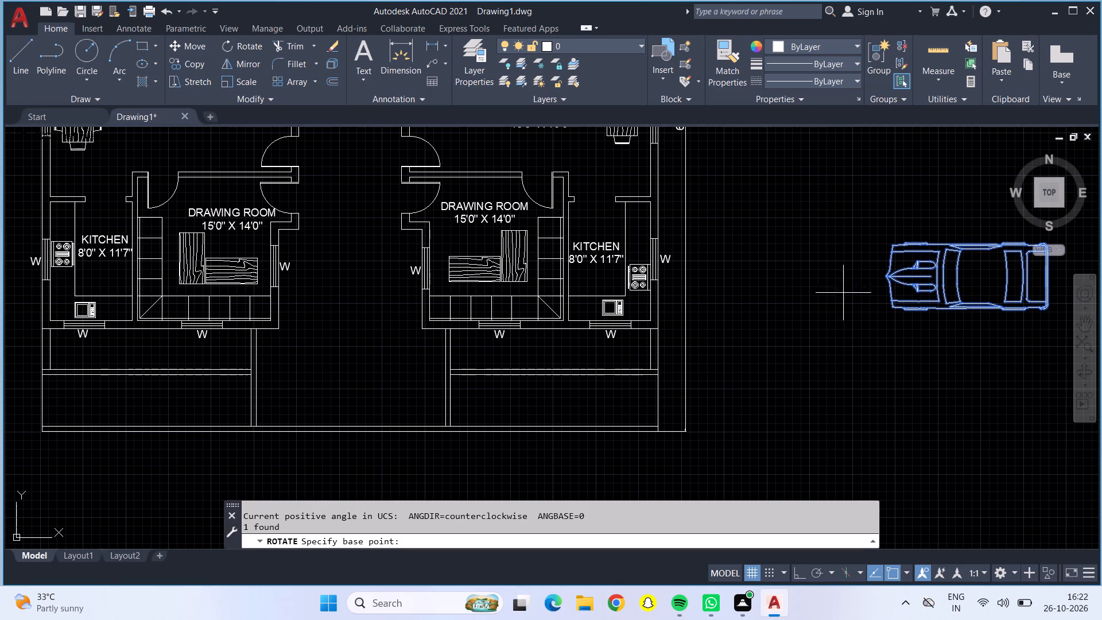
click(882, 310)
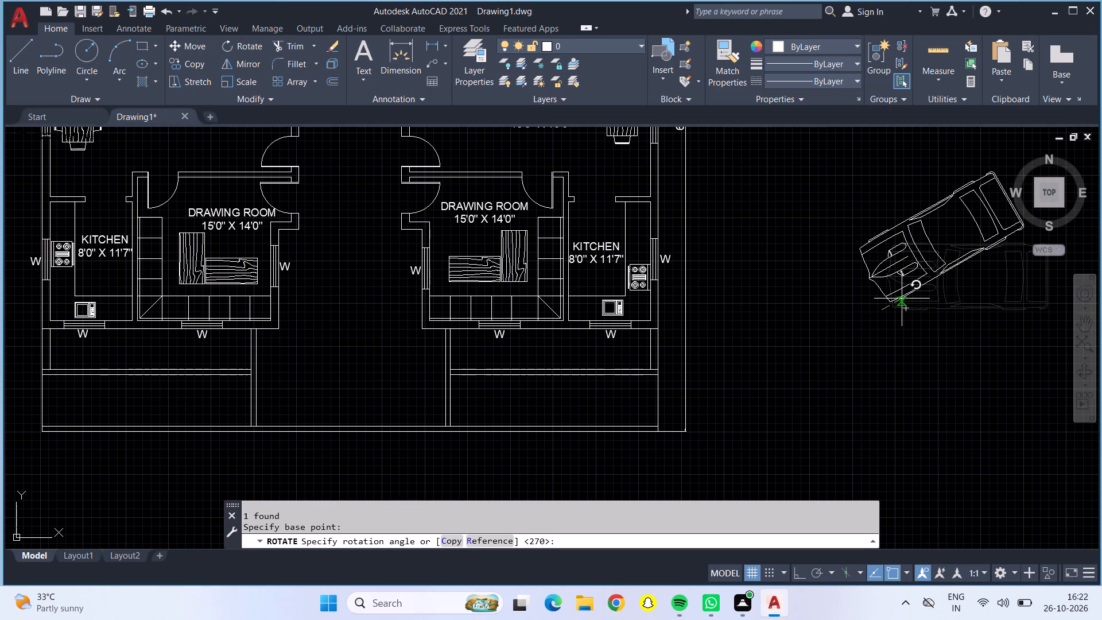
key(F8)
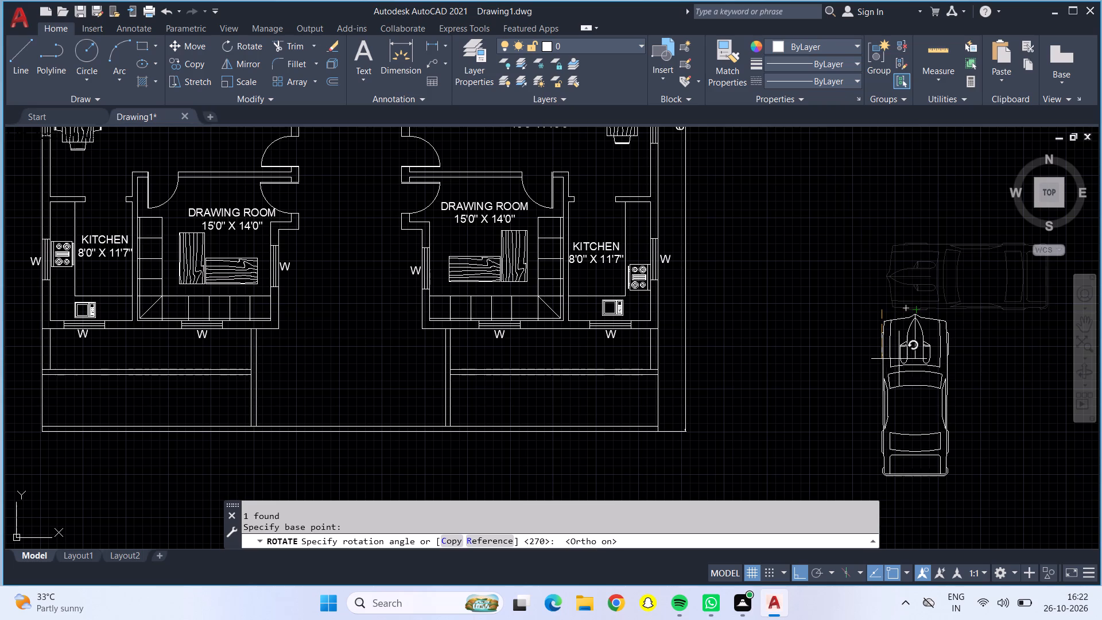
click(831, 380)
Copy the north-facing car into the southern end of the central passage, placing two cars side by side.
click(894, 342)
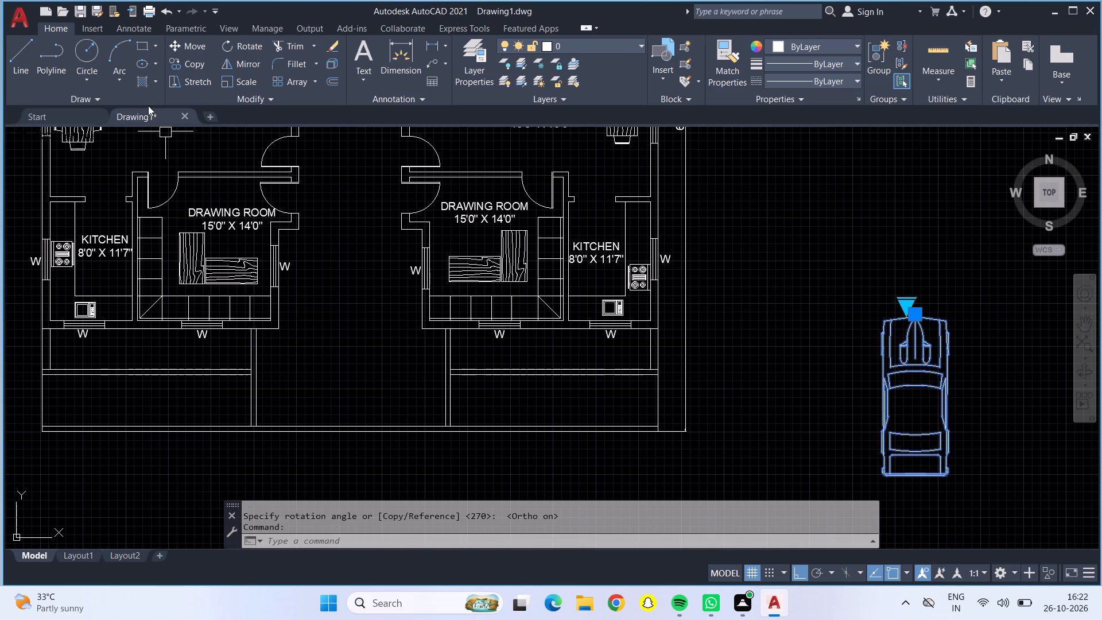
click(187, 65)
drag(914, 430, 886, 423)
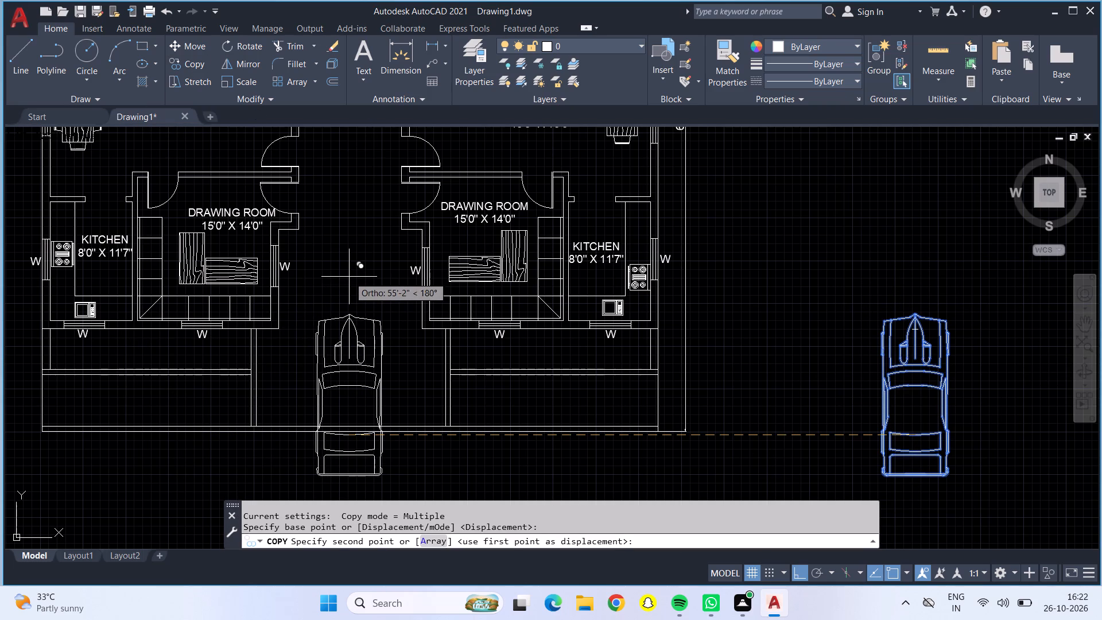
key(F8)
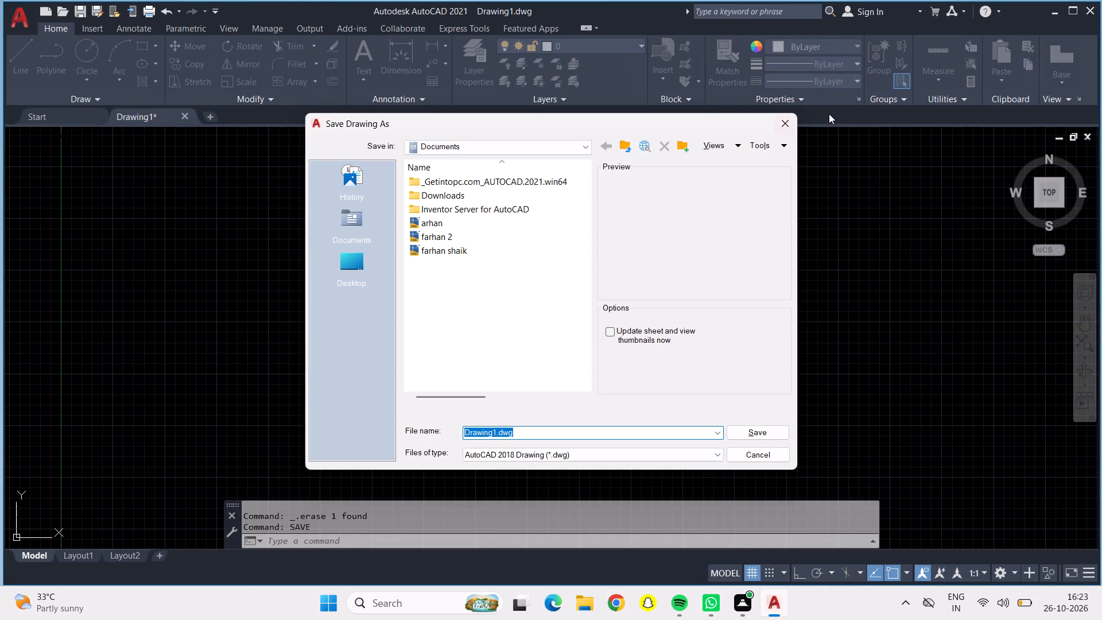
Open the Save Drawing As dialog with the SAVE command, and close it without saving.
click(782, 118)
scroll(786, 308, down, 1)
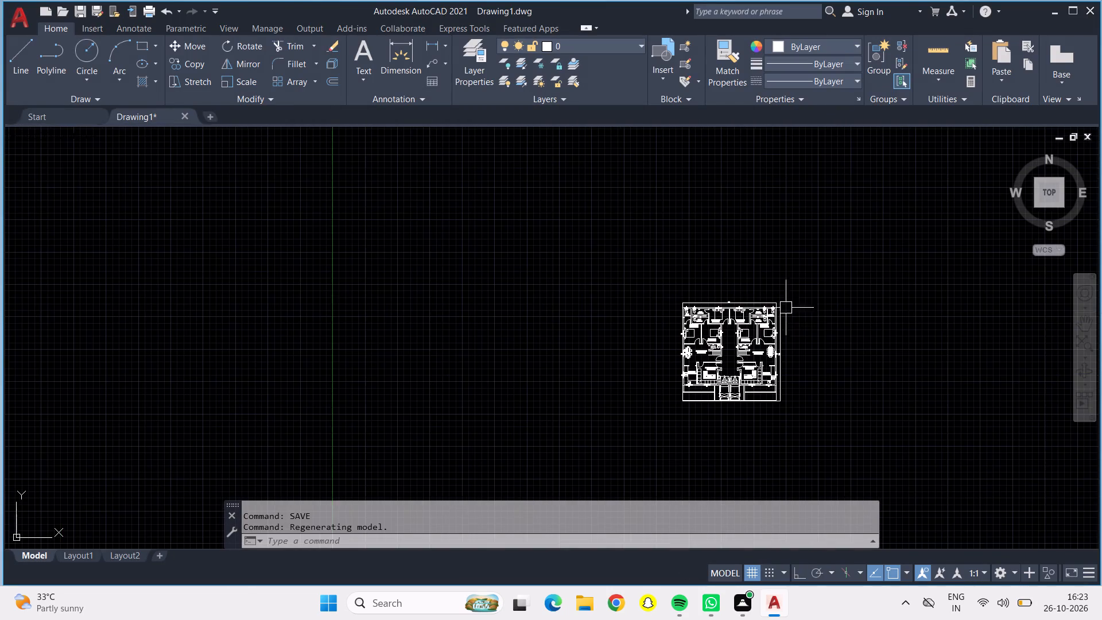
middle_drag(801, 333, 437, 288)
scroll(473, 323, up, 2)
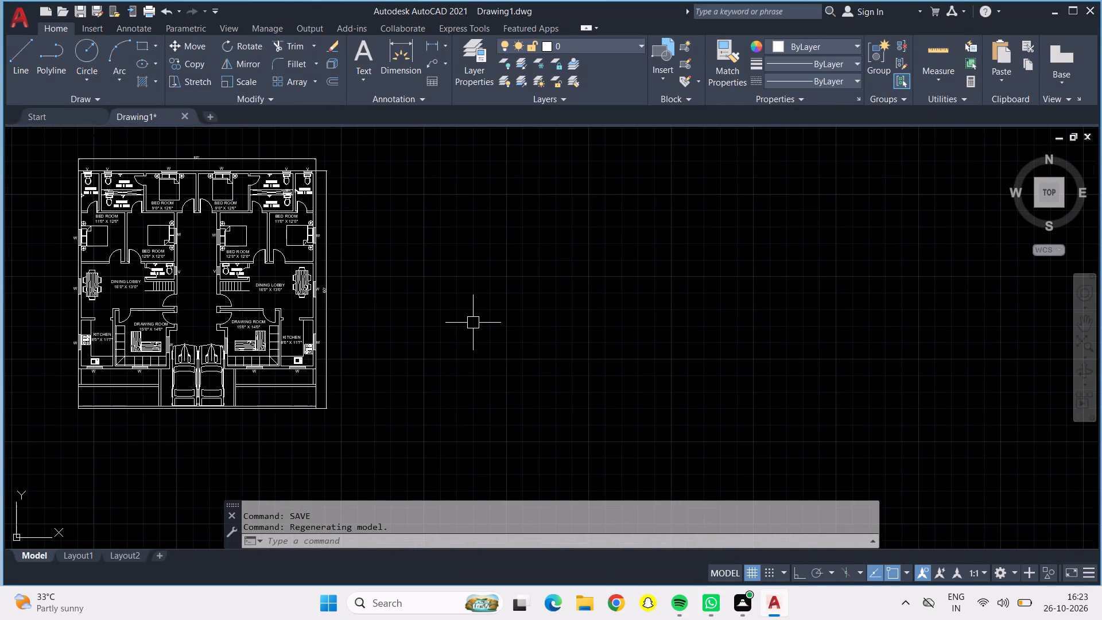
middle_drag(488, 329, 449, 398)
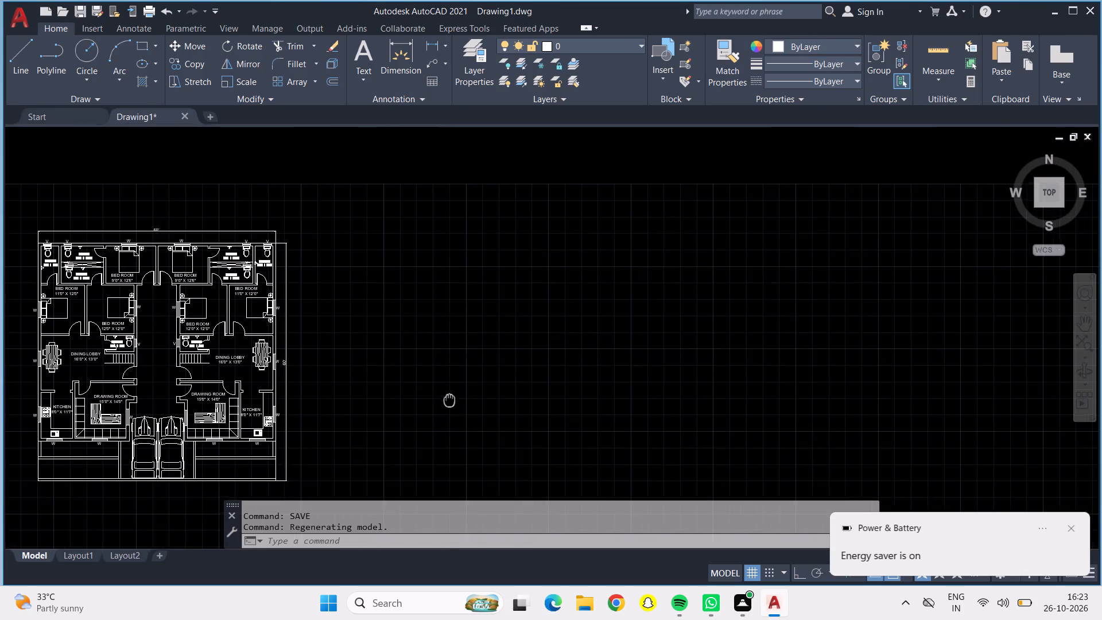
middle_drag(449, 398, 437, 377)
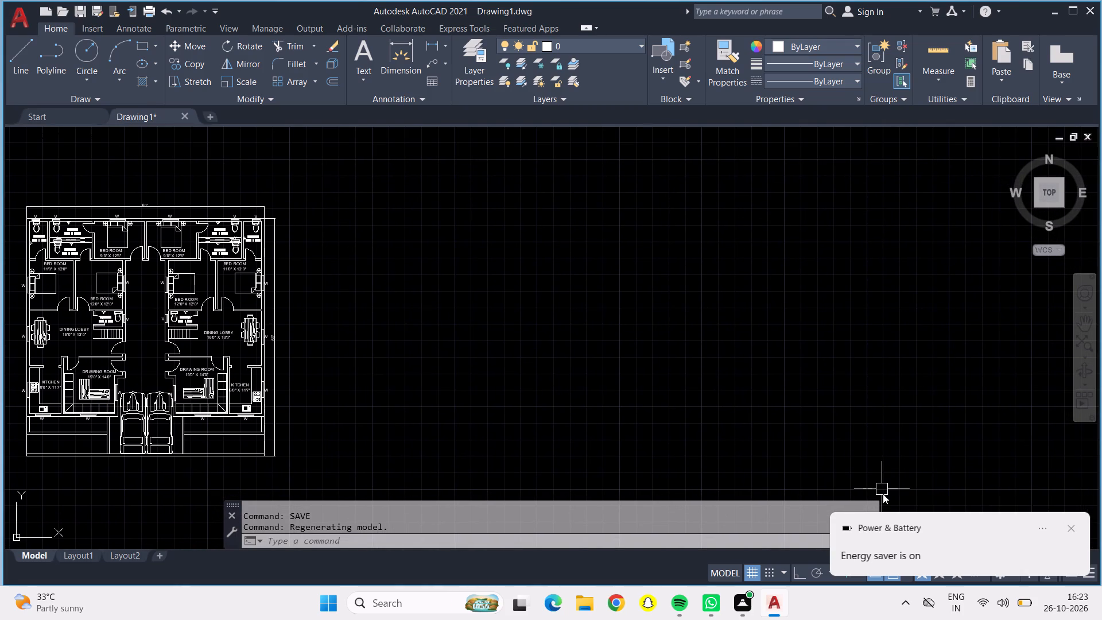
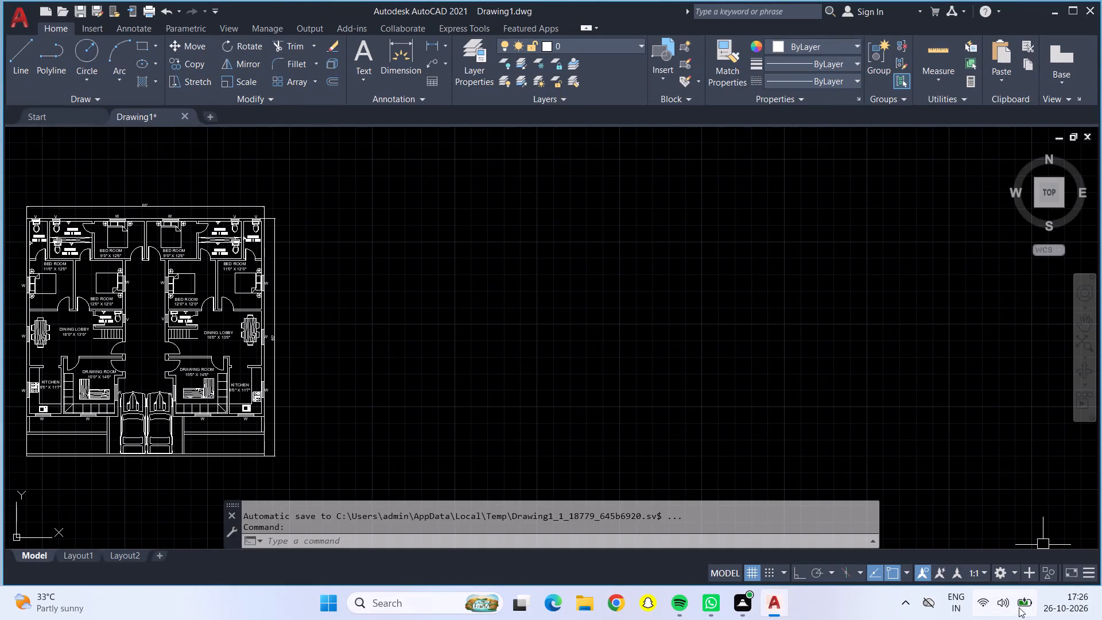
Raise the display brightness to 72 in the system quick settings, and return to the drawing.
click(1018, 606)
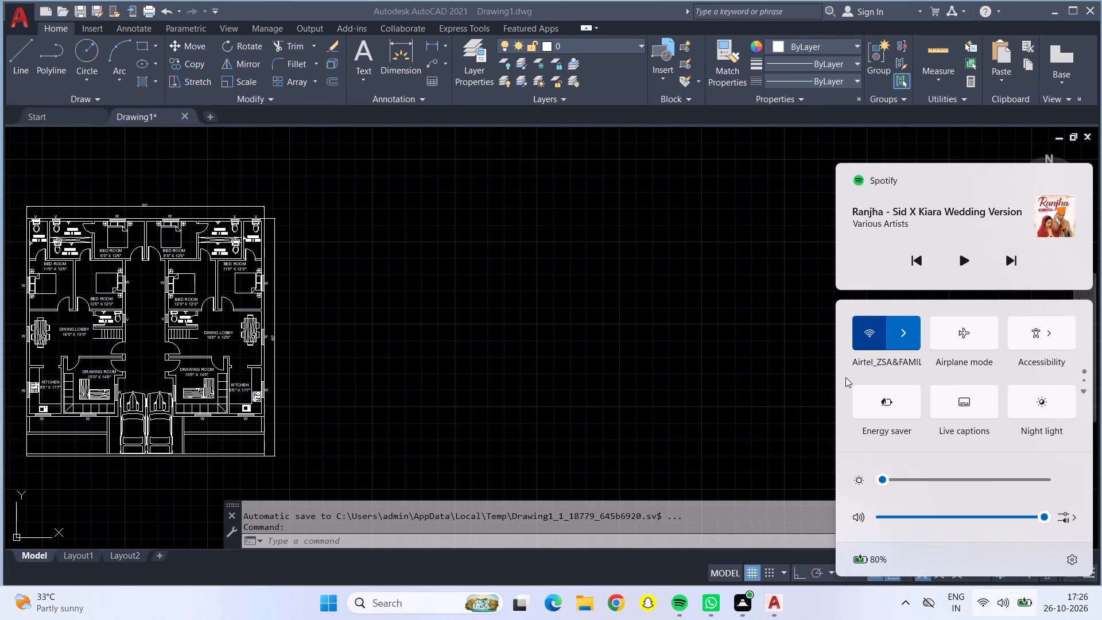
click(917, 477)
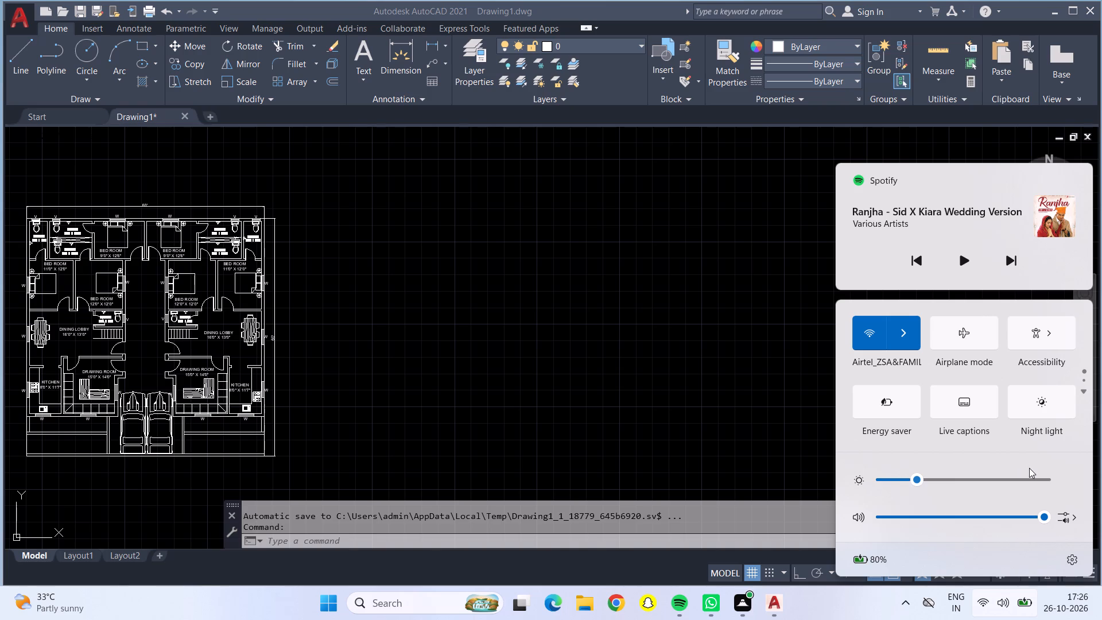
click(999, 482)
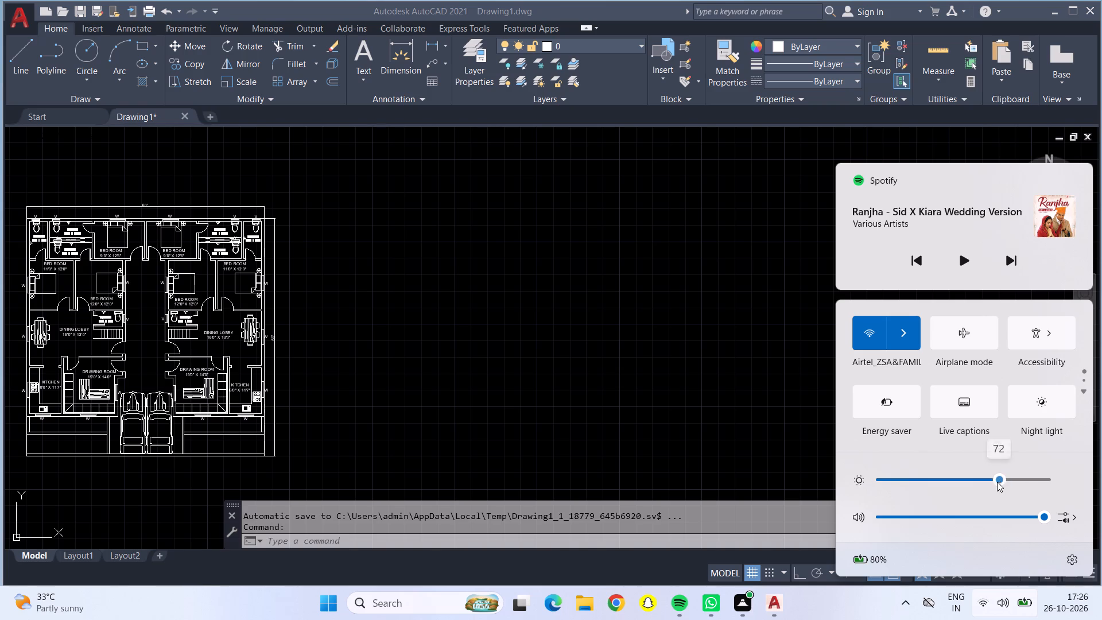
click(711, 425)
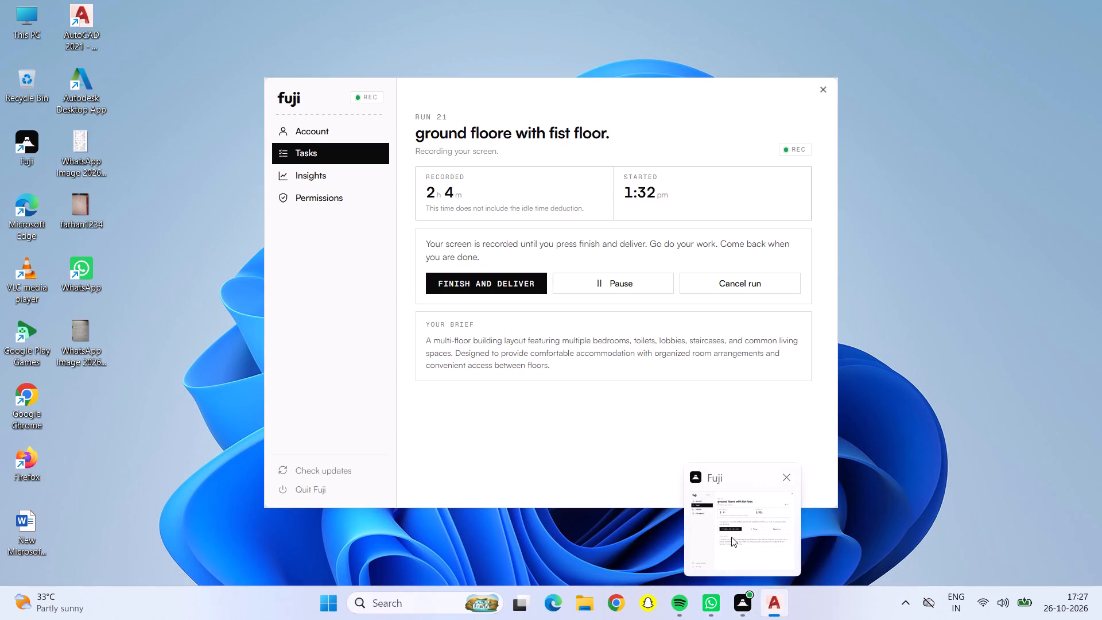
Draw a 60' horizontal line eastward in the empty area east of the floor plan, with Ortho on.
middle_drag(410, 352, 457, 351)
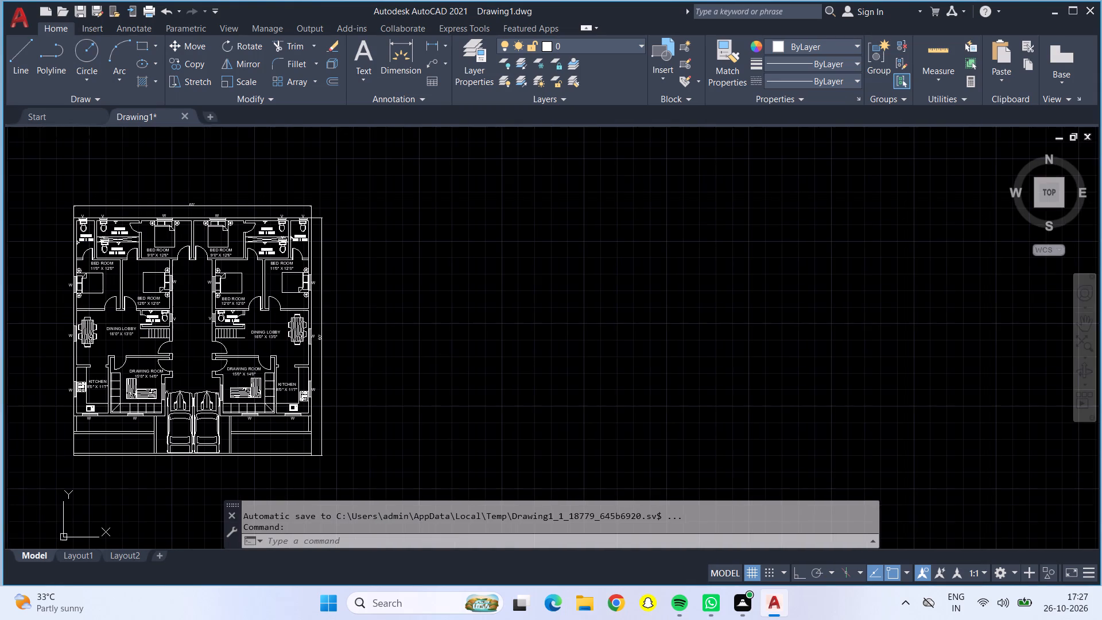
middle_drag(457, 351, 407, 335)
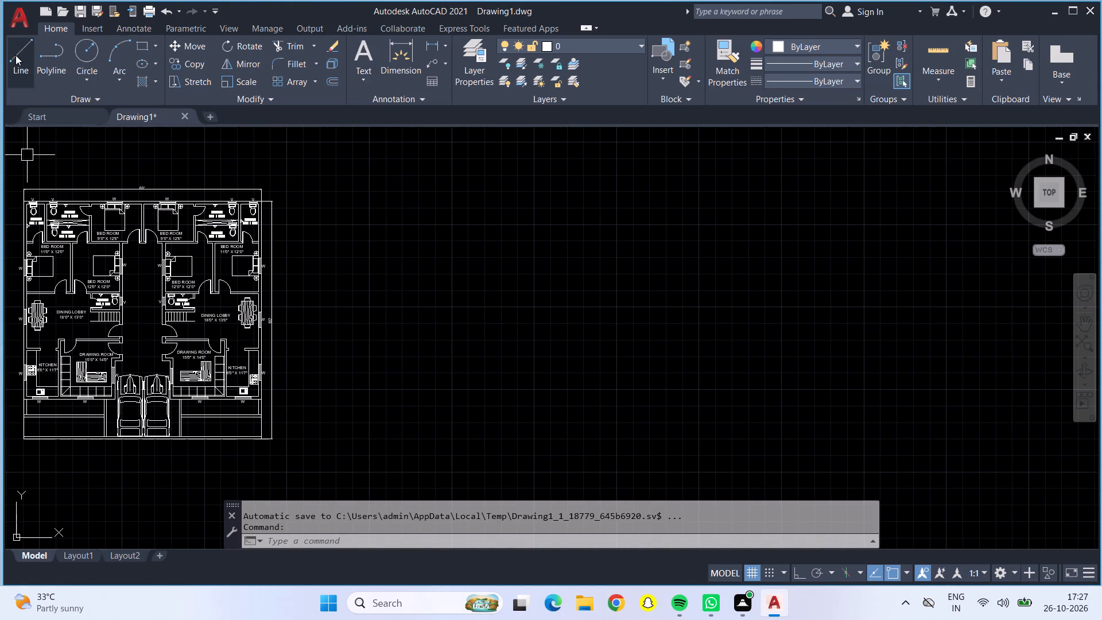
click(15, 55)
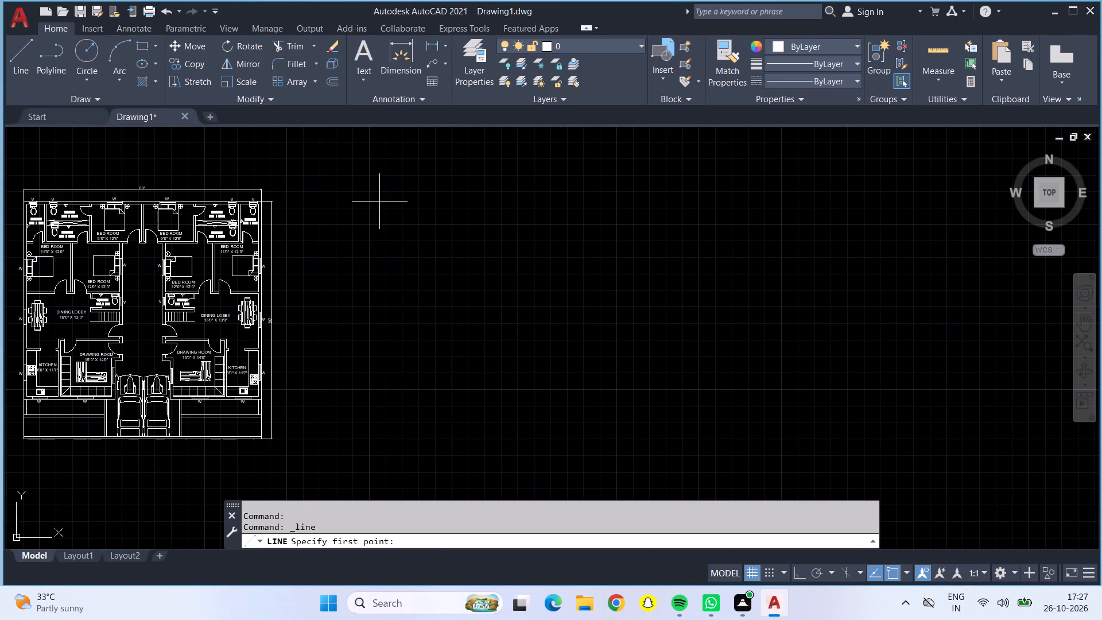
click(379, 201)
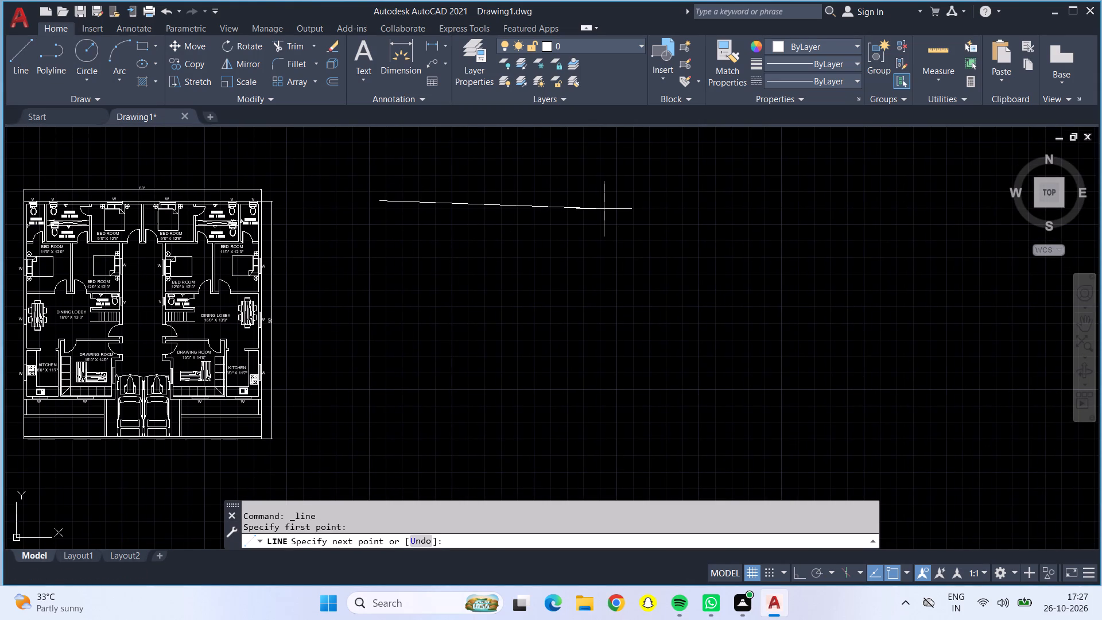
key(F8)
key(6)
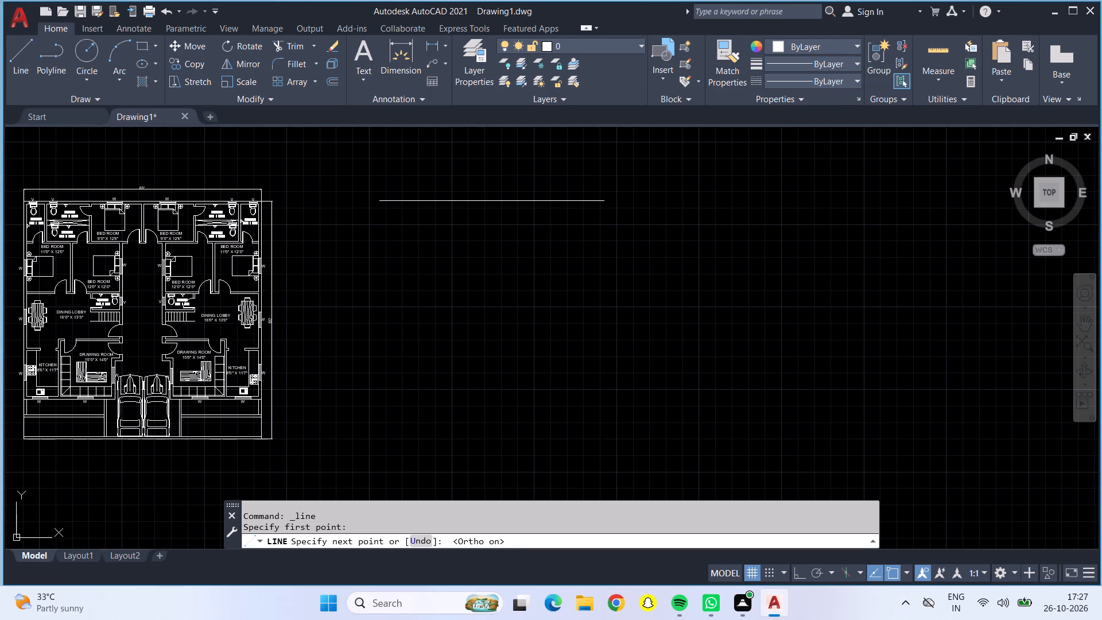
text(0')
key(Return)
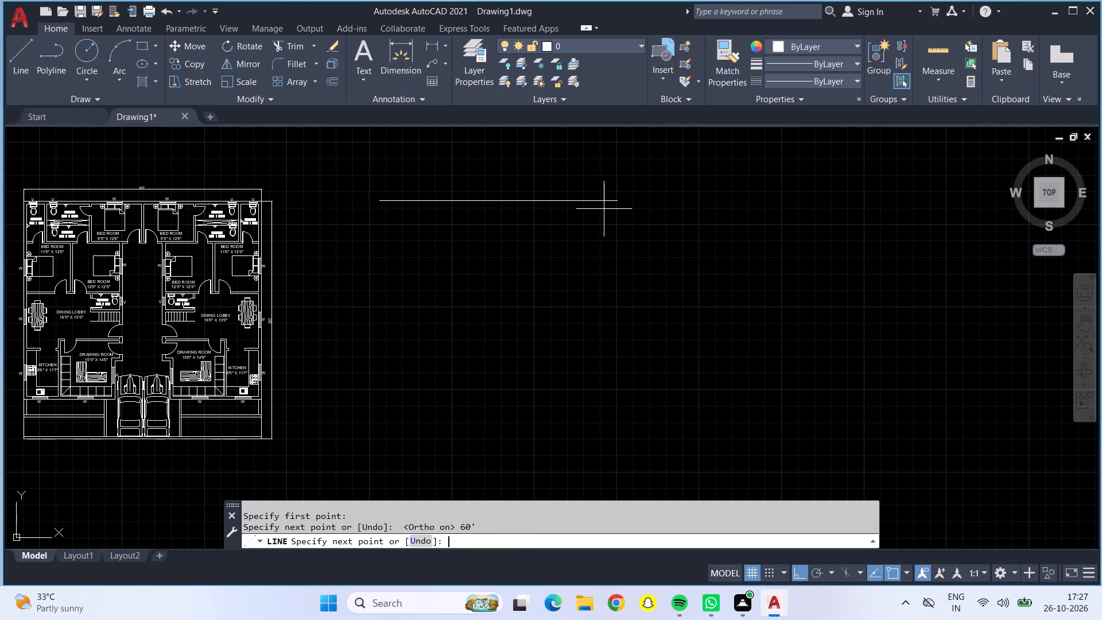
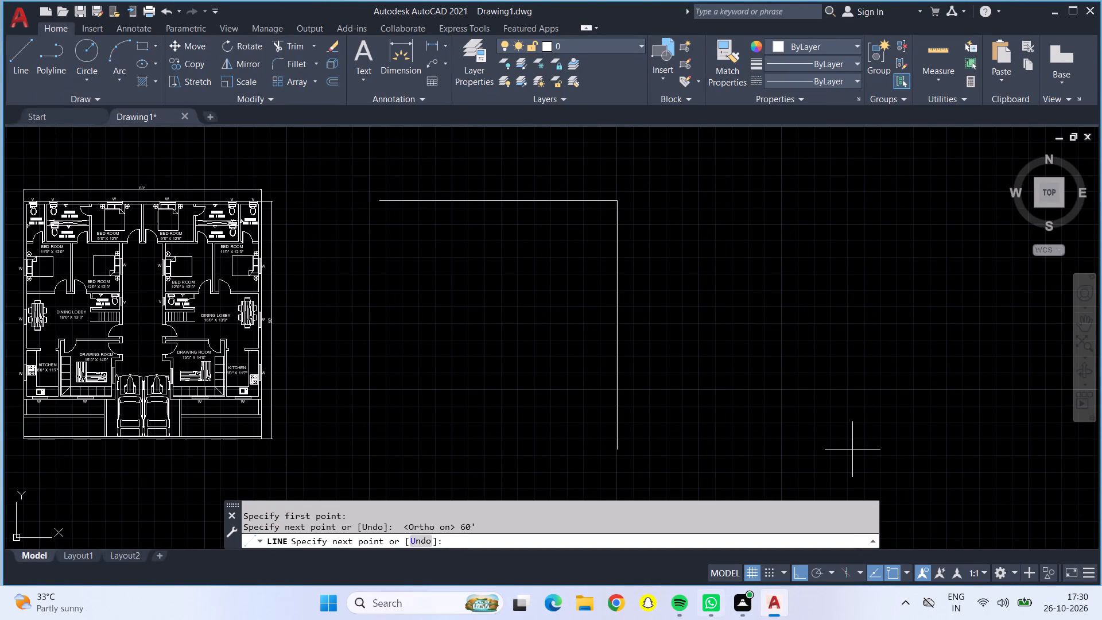
Continue the line chain with a 60' segment south and a 60' segment west to form the outline's east and south sides.
text(60')
key(Return)
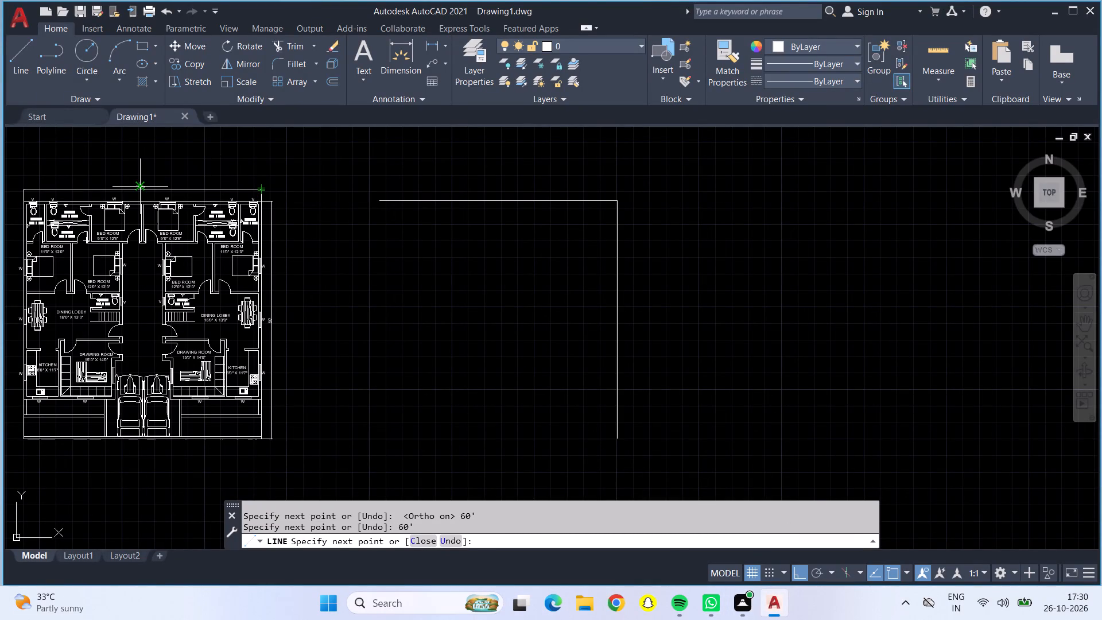
key(6)
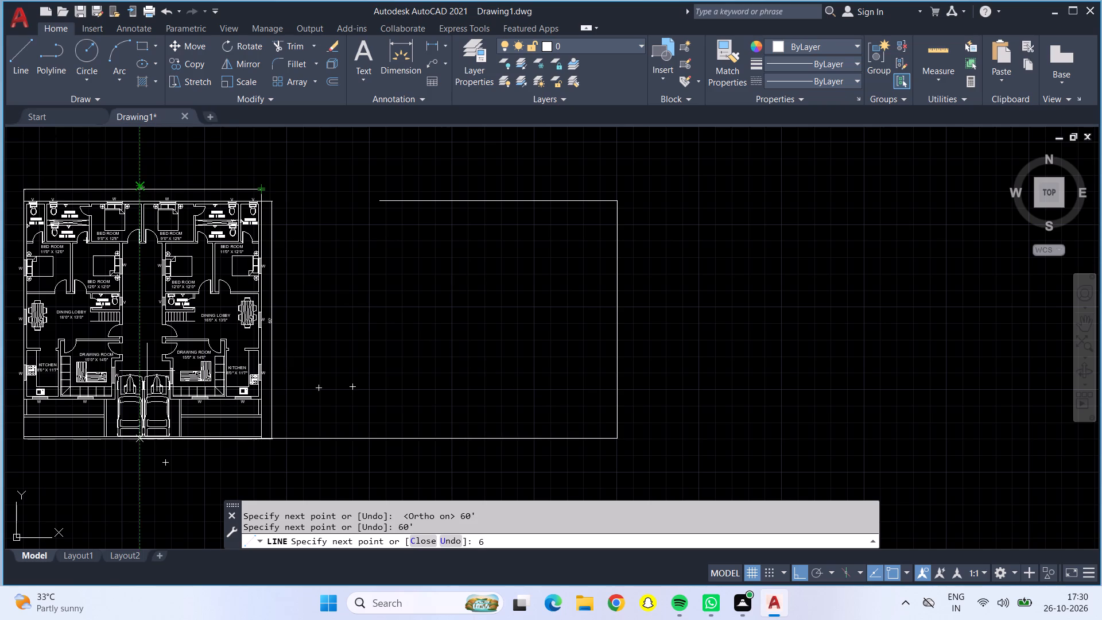
key(0)
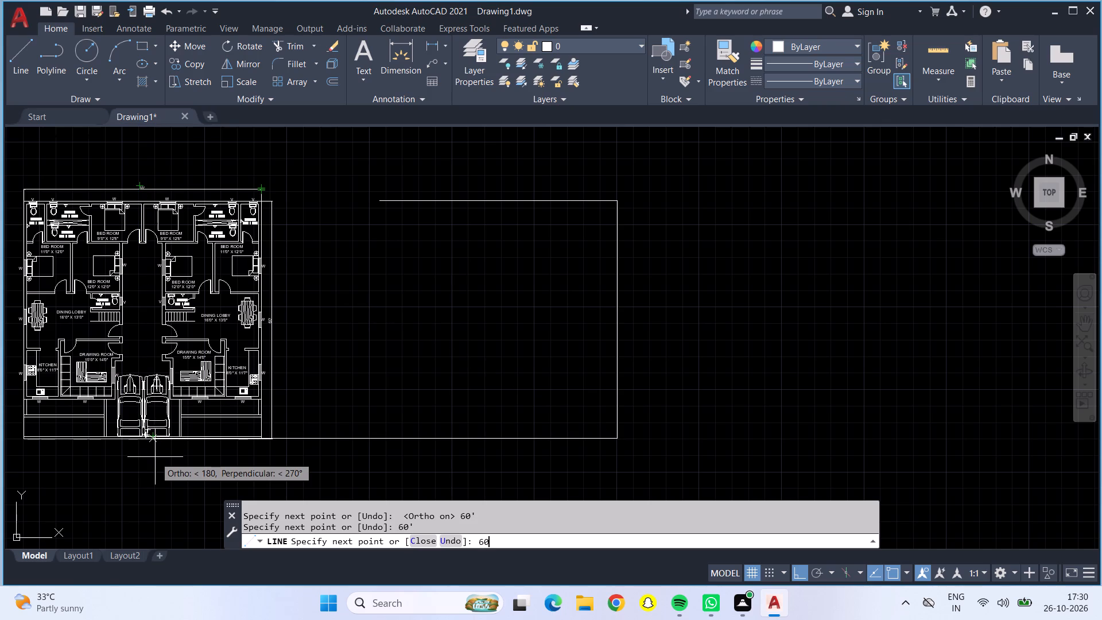
key(apostrophe)
key(Return)
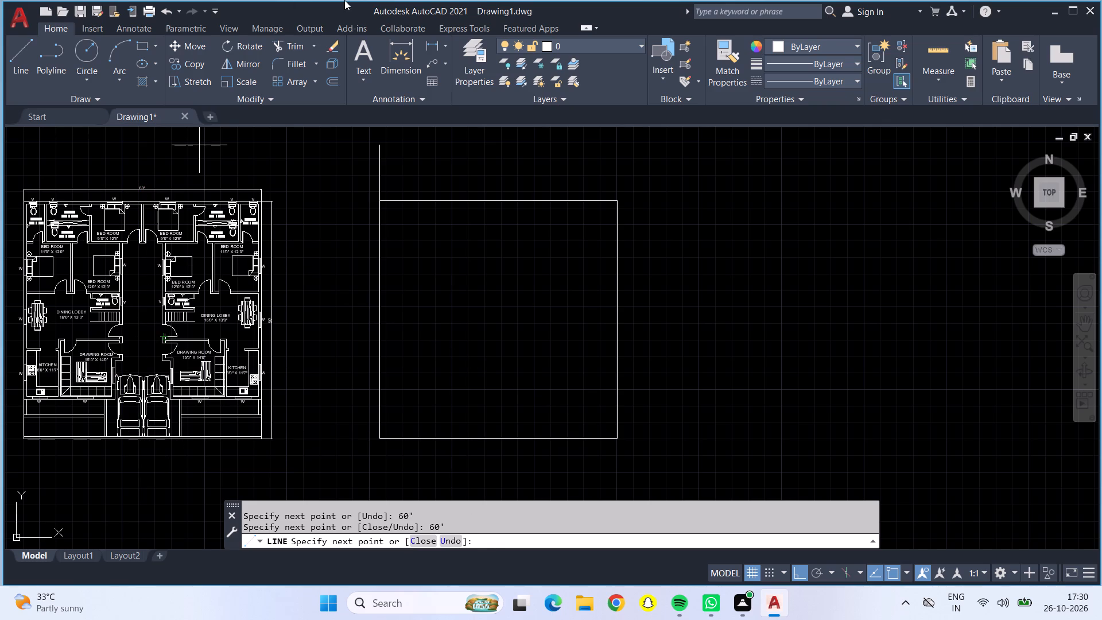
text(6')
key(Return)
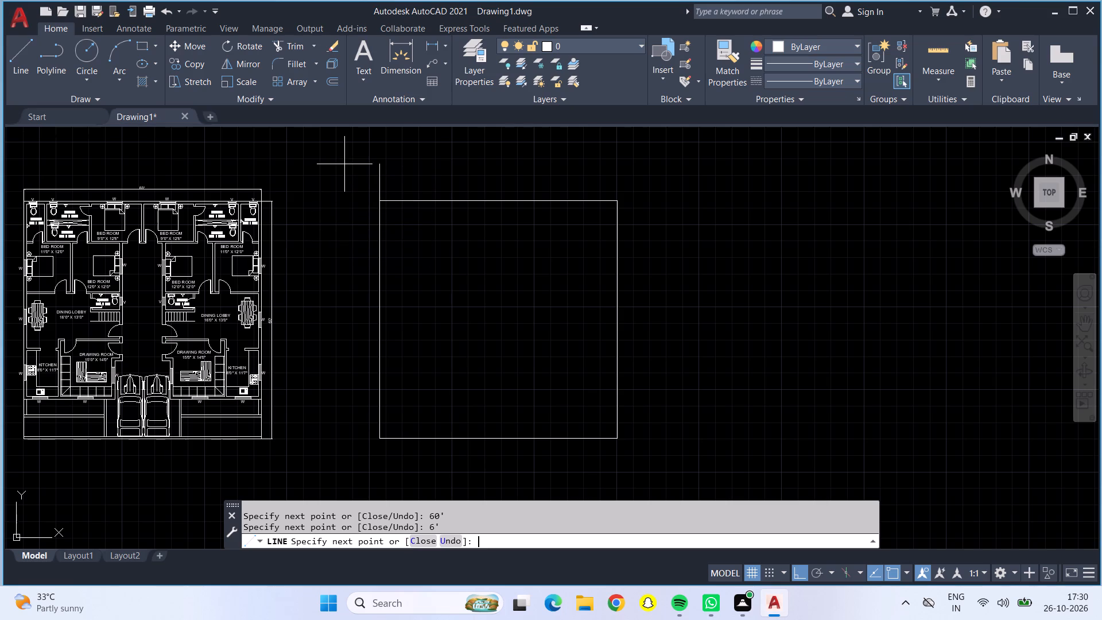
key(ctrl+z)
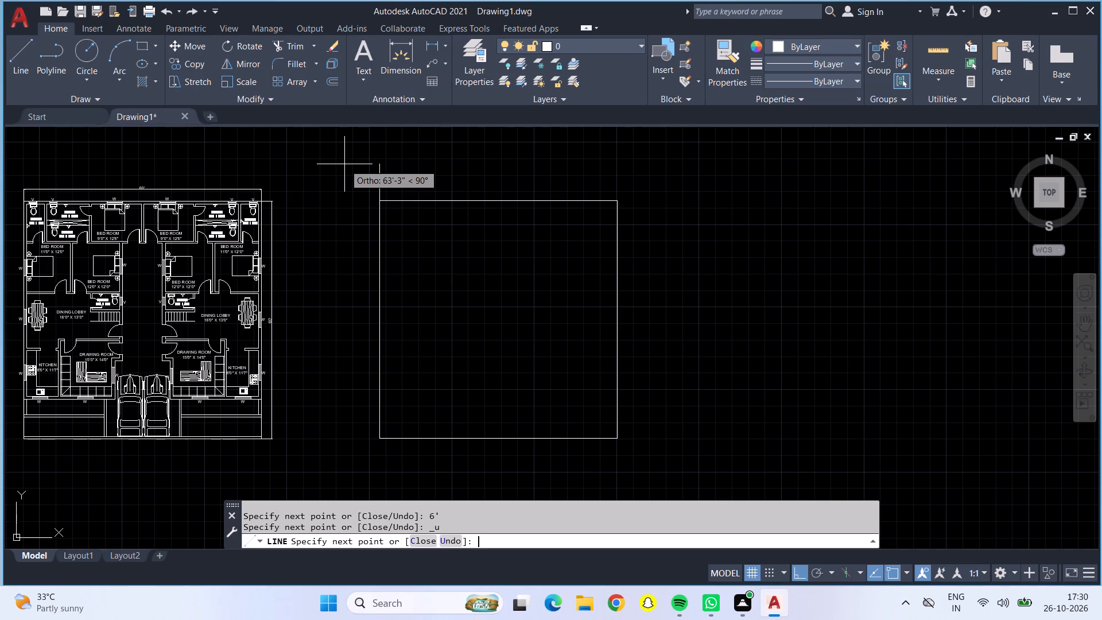
Draw the 60' west side northward to the starting corner to complete the square outline, and end the line.
key(6)
text(0')
key(Return)
key(Return)
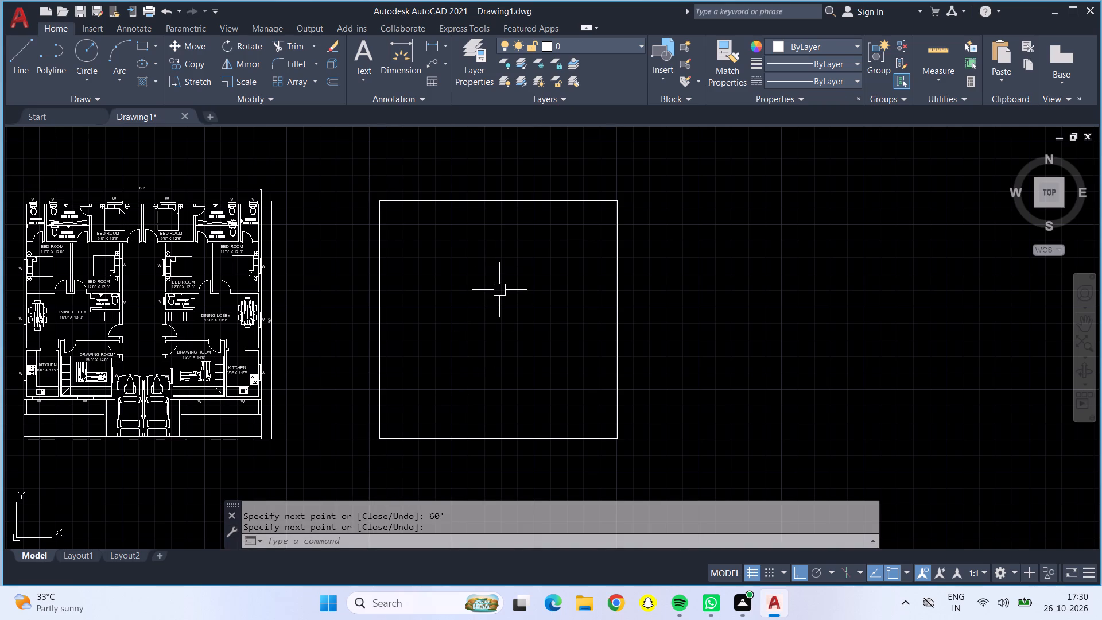
Offset all four sides of the 60' square outline inward by 9" to form the outer walls.
key(o)
key(Return)
text(9")
key(Return)
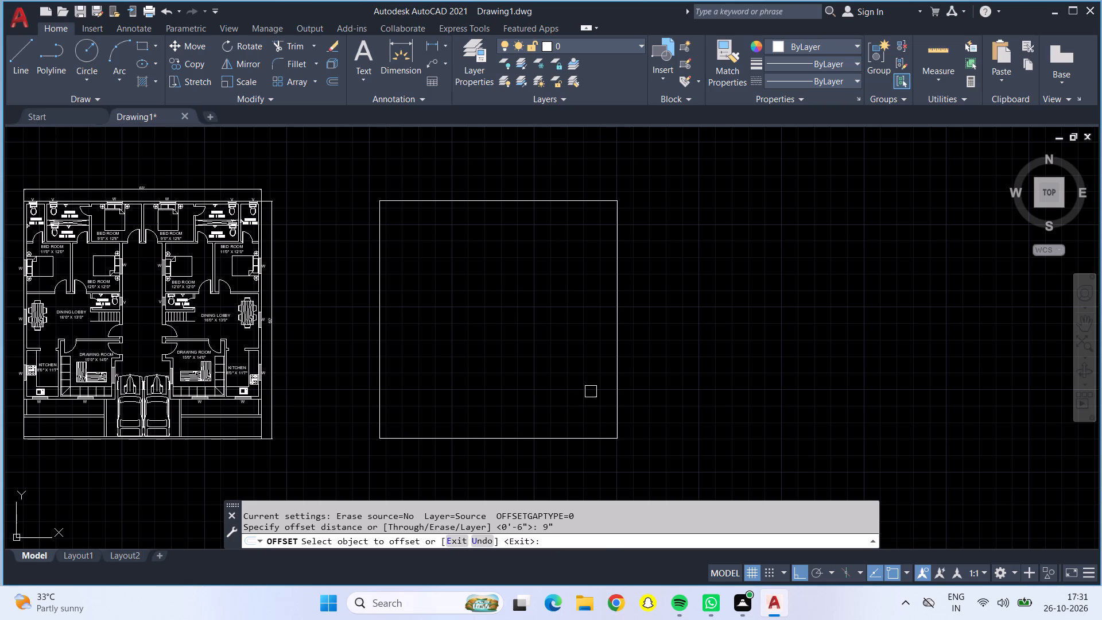
click(621, 375)
click(580, 377)
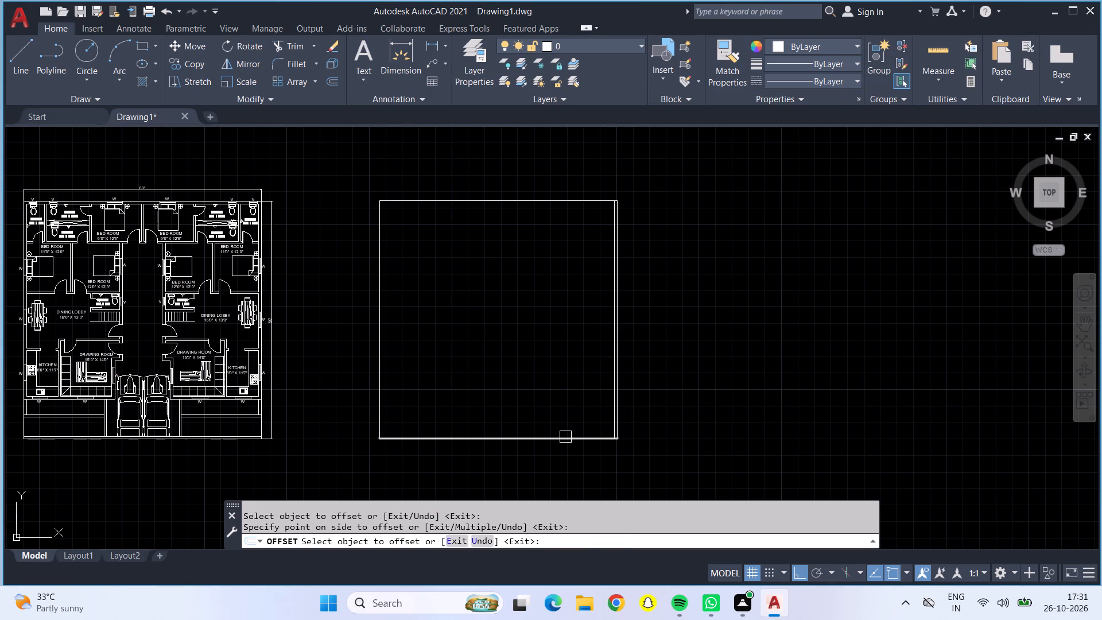
click(565, 437)
click(509, 294)
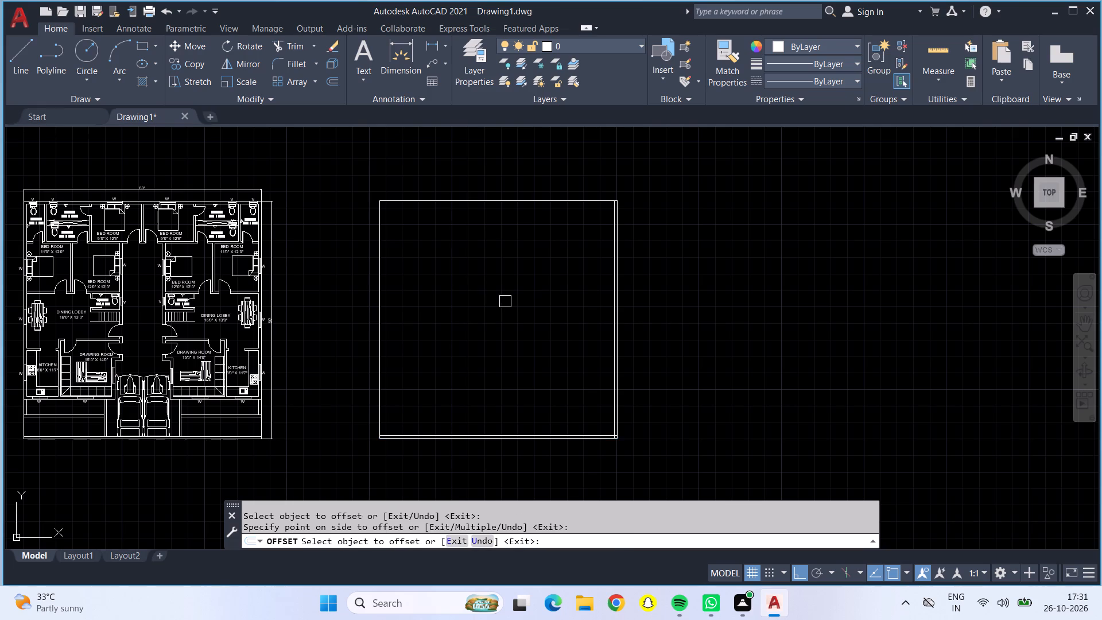
click(381, 316)
click(415, 320)
click(441, 200)
drag(441, 247, 459, 336)
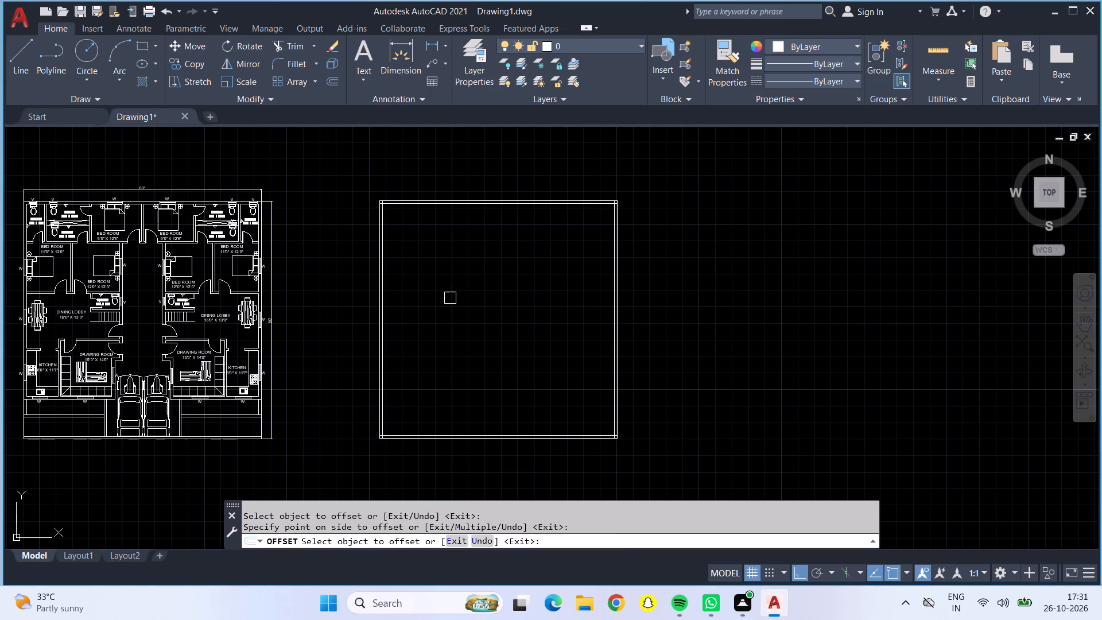
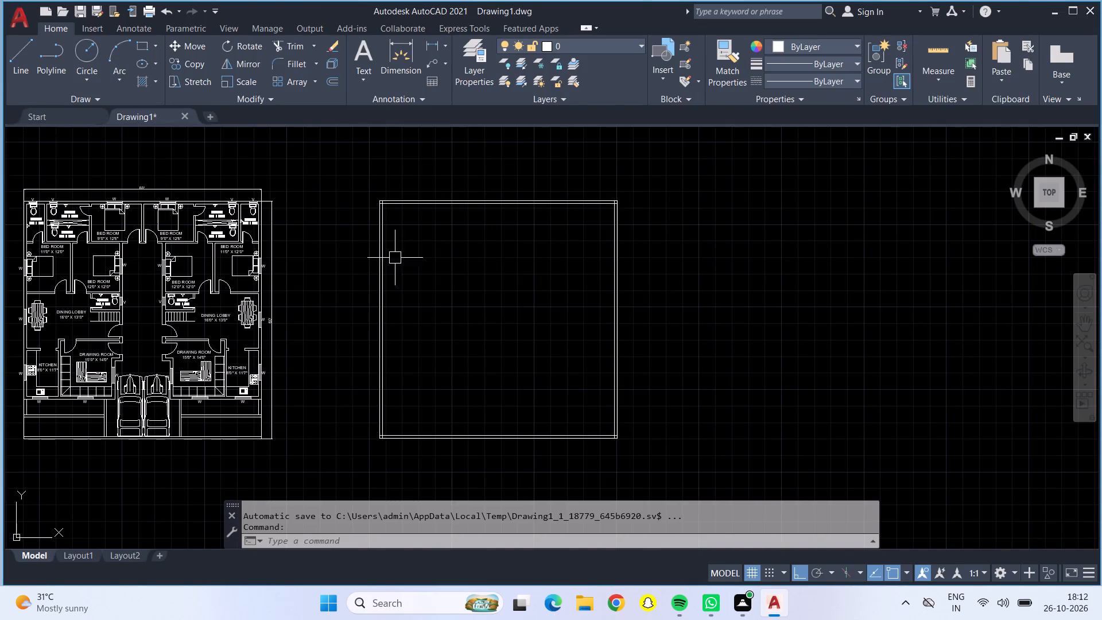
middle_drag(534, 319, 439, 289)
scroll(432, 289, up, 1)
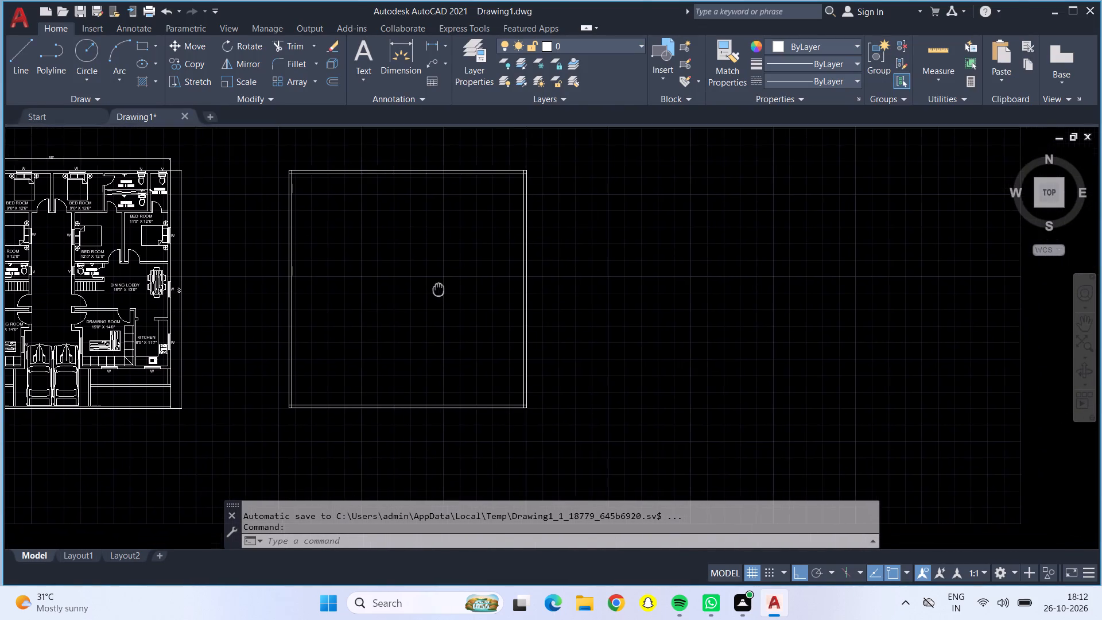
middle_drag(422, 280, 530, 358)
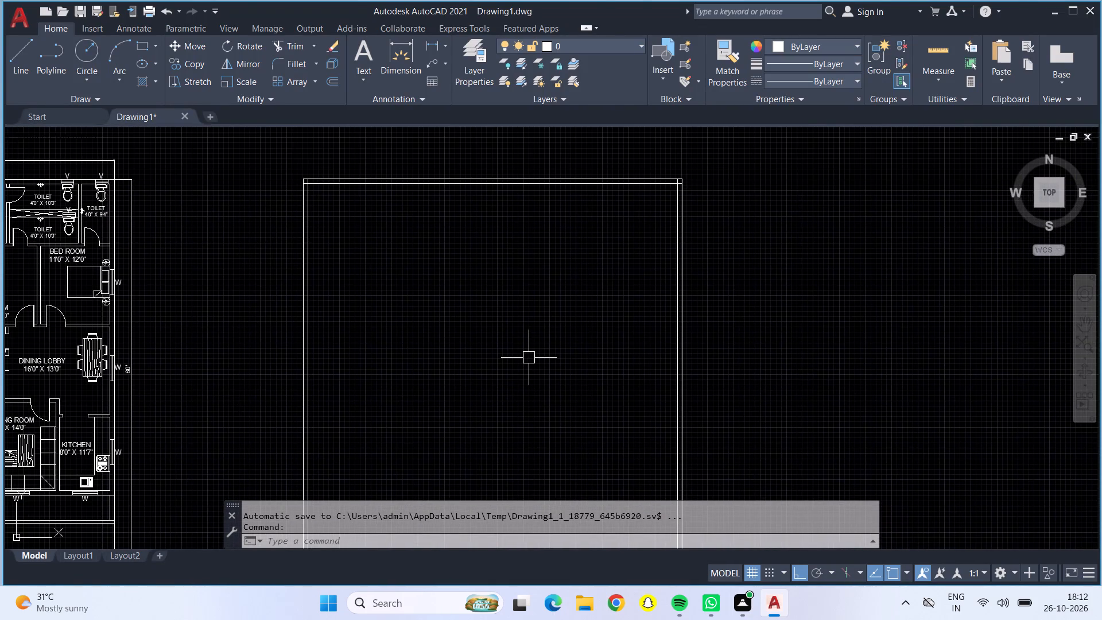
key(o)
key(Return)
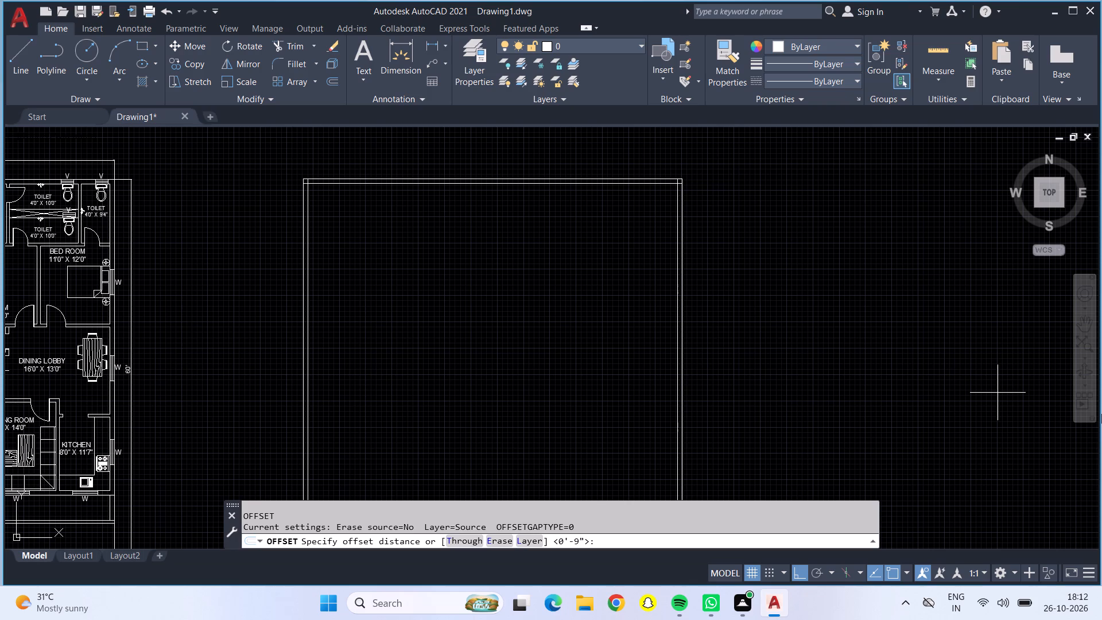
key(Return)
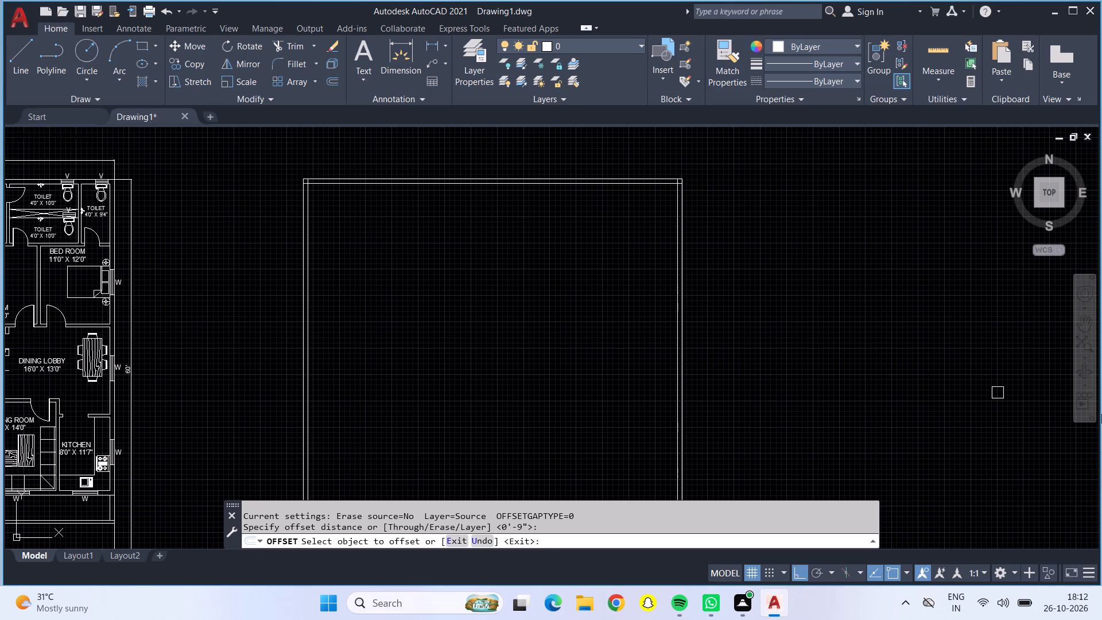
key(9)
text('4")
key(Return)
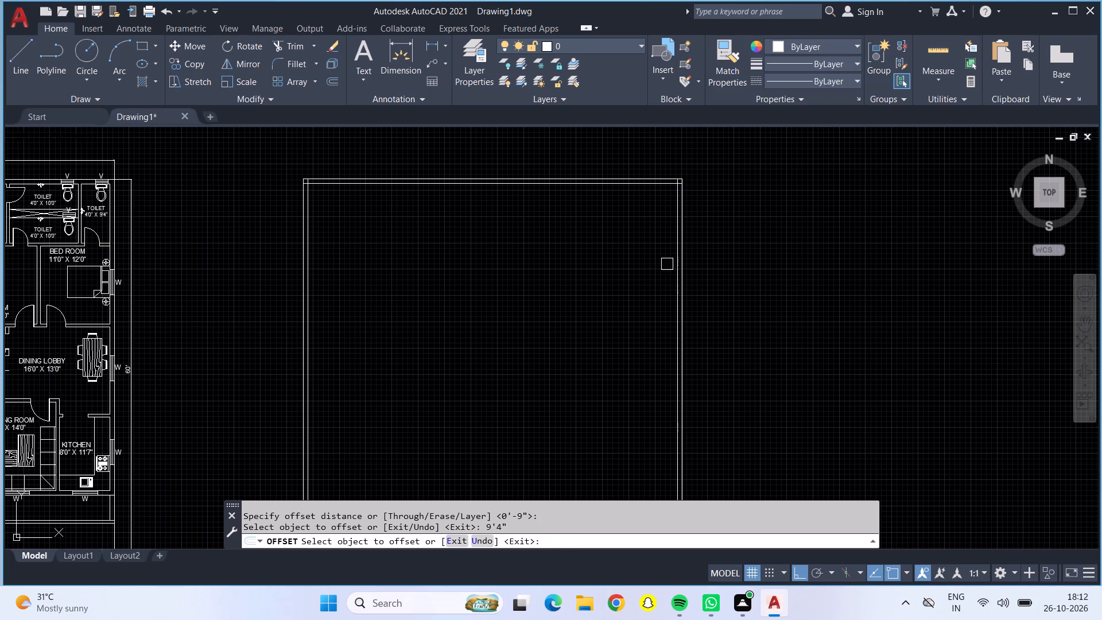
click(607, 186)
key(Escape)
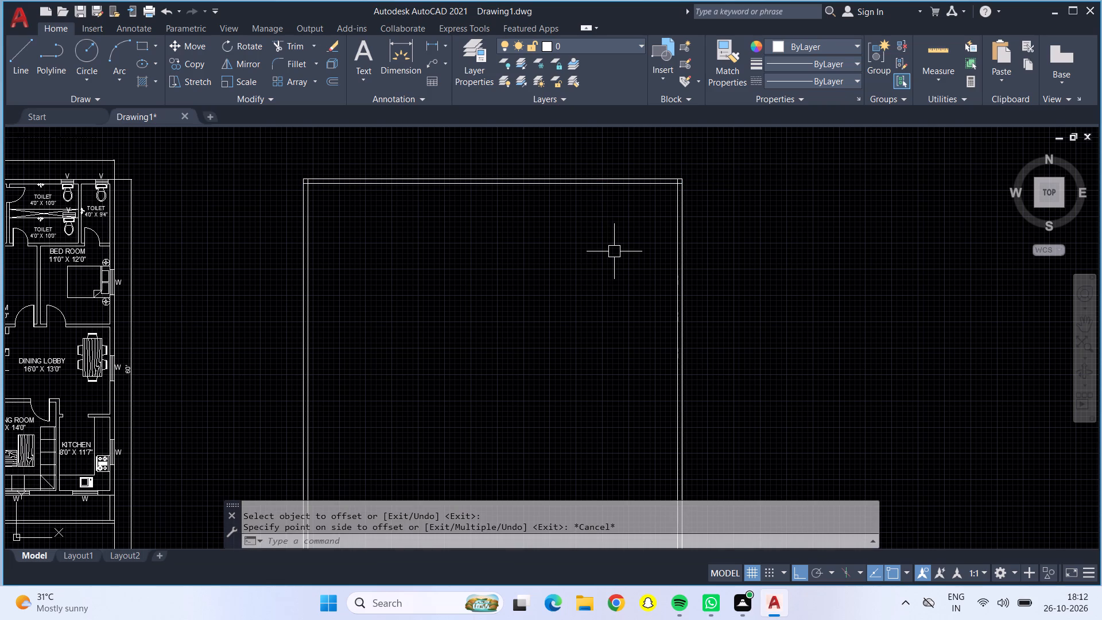
Offset the inner line of the first-floor outline's north wall 9'4" southward.
key(o)
key(Return)
text(9'4")
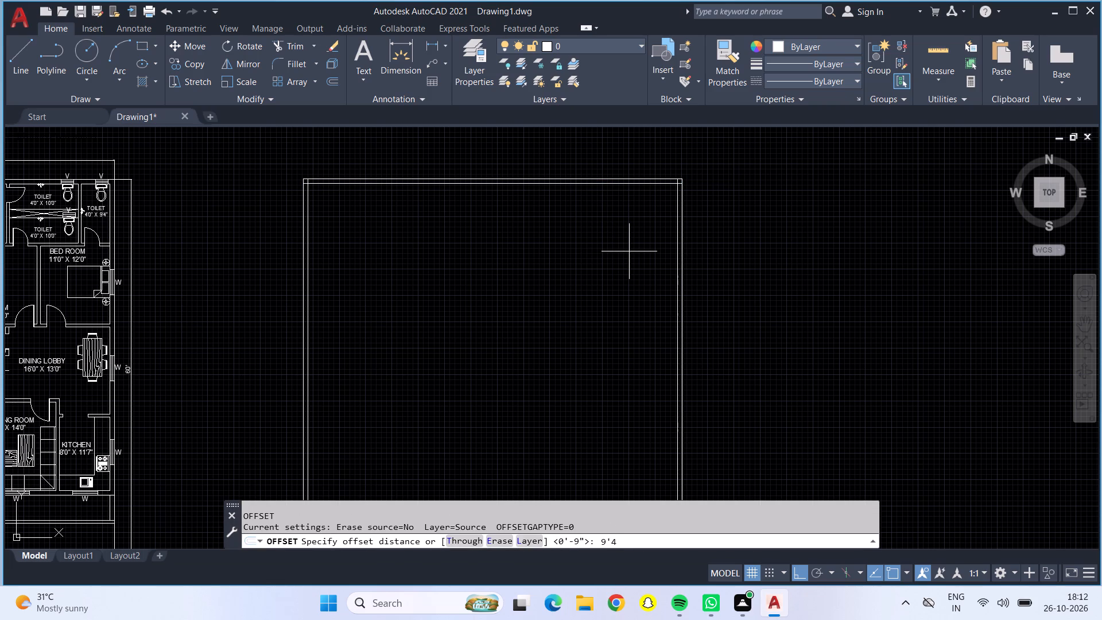
key(Return)
click(586, 186)
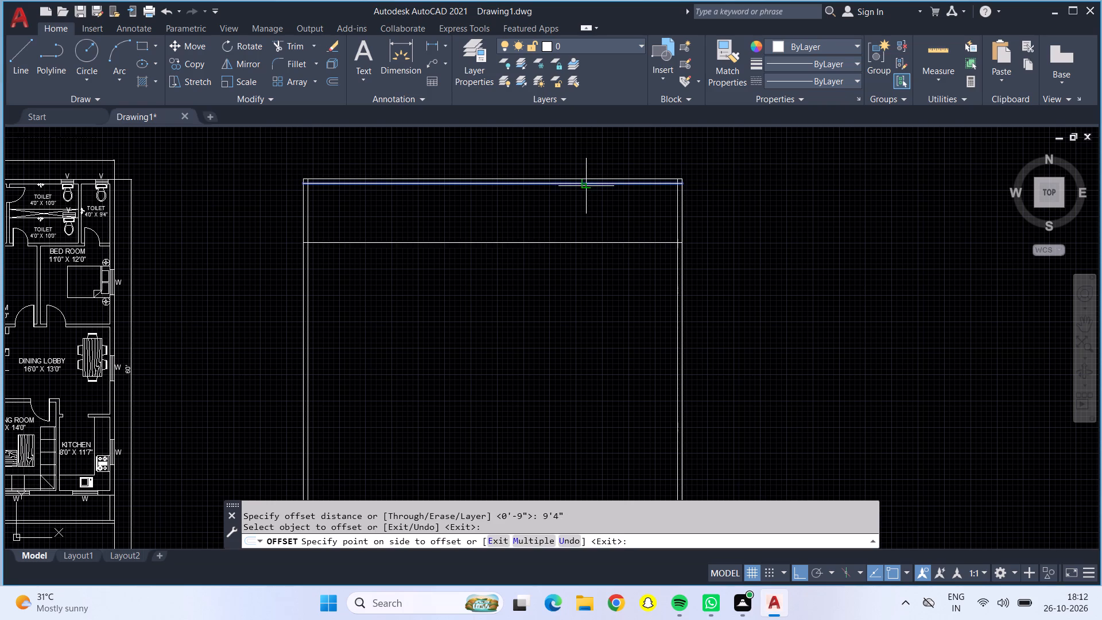
click(602, 214)
key(Escape)
Offset the new horizontal line 6" southward to give the partition wall its thickness.
key(o)
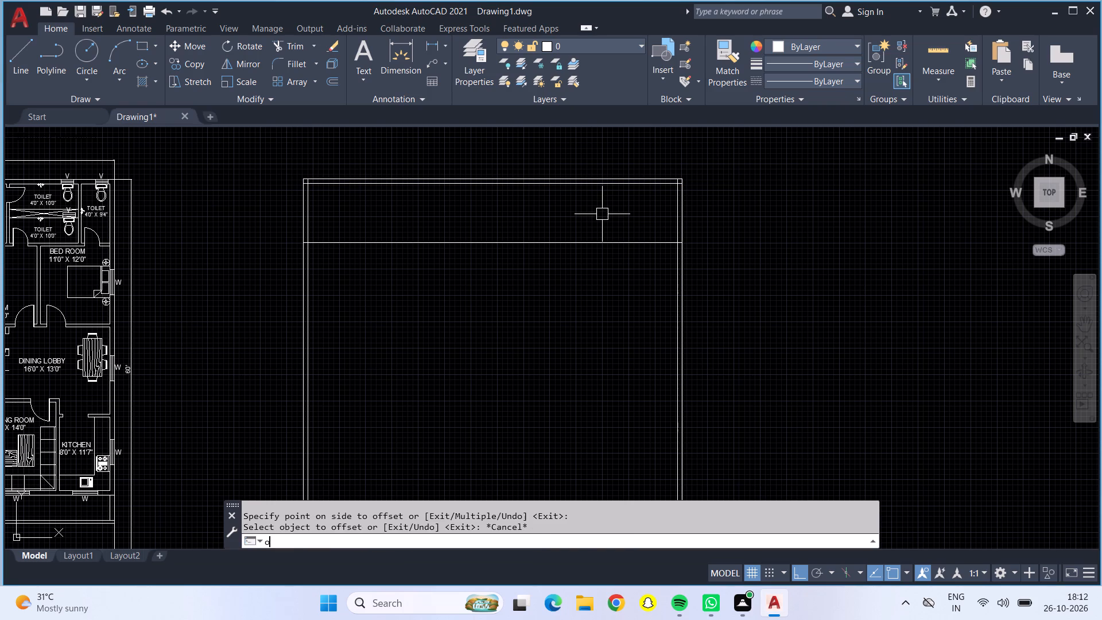
key(Return)
text(6")
key(Return)
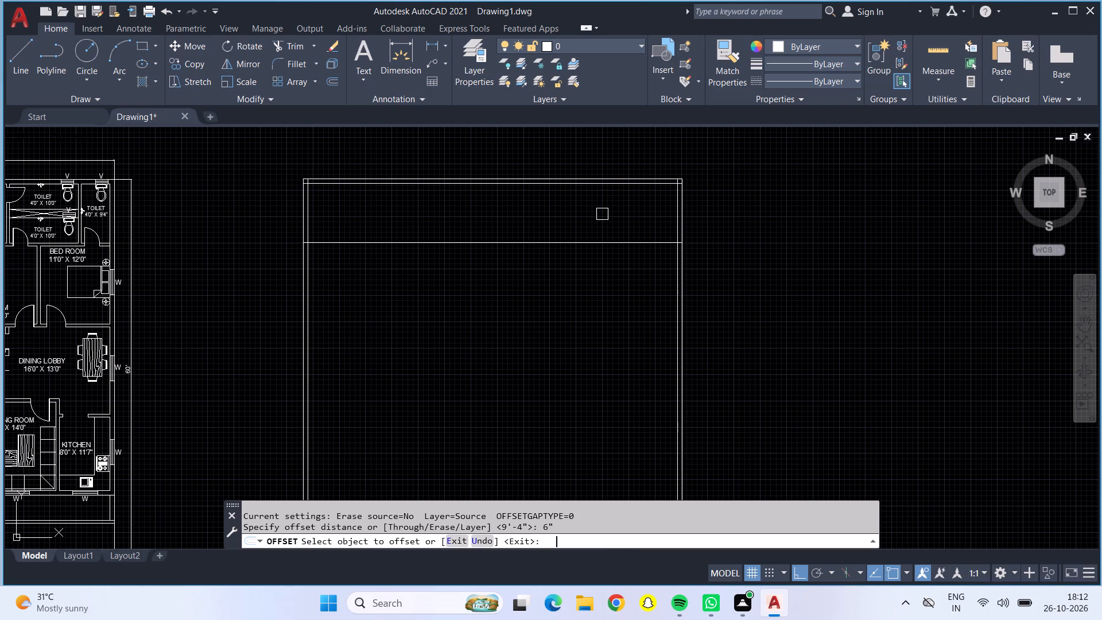
click(615, 237)
click(618, 268)
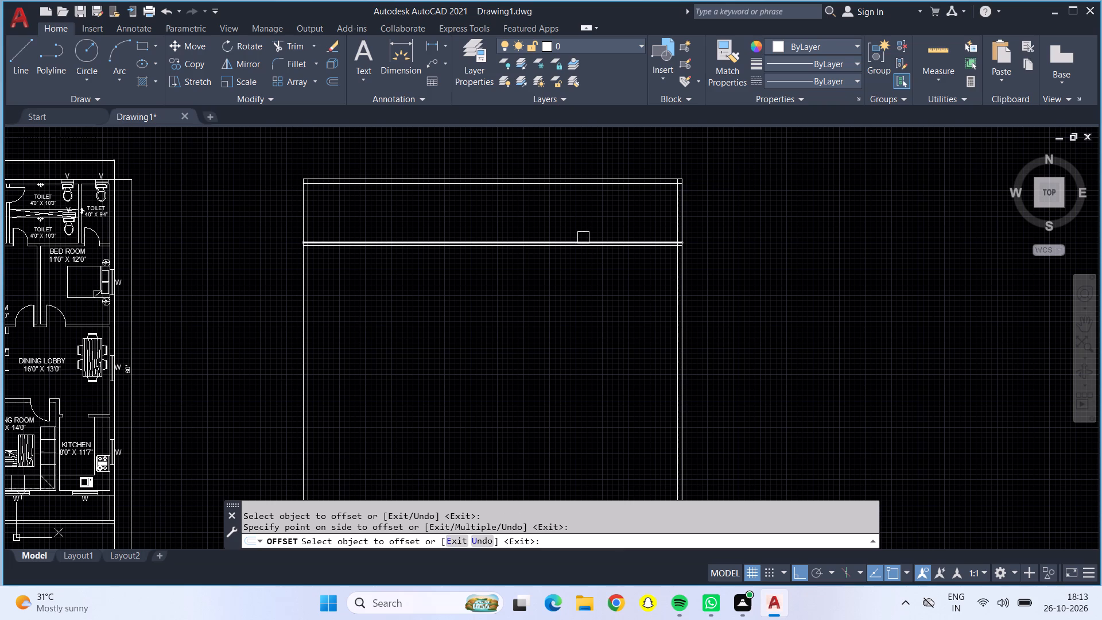
middle_drag(538, 221, 549, 214)
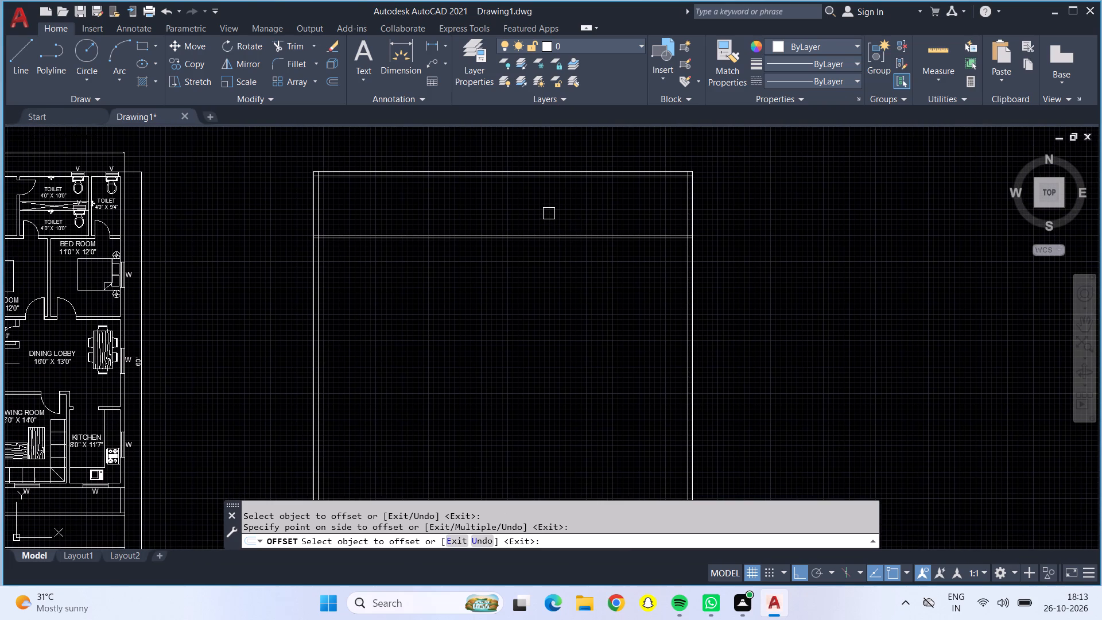
key(Escape)
Offset the inner lines of the west and east outer walls 4' inward.
key(o)
key(Return)
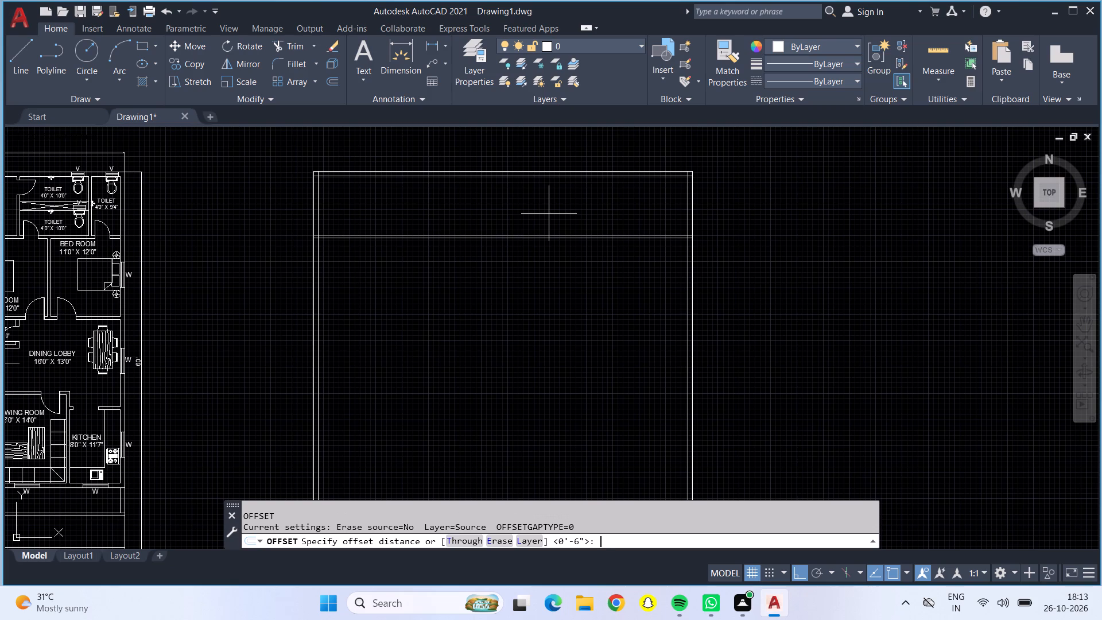
text(4')
key(Return)
key(Return)
key(Return)
key(Return)
key(Return)
key(Return)
key(Return)
key(Return)
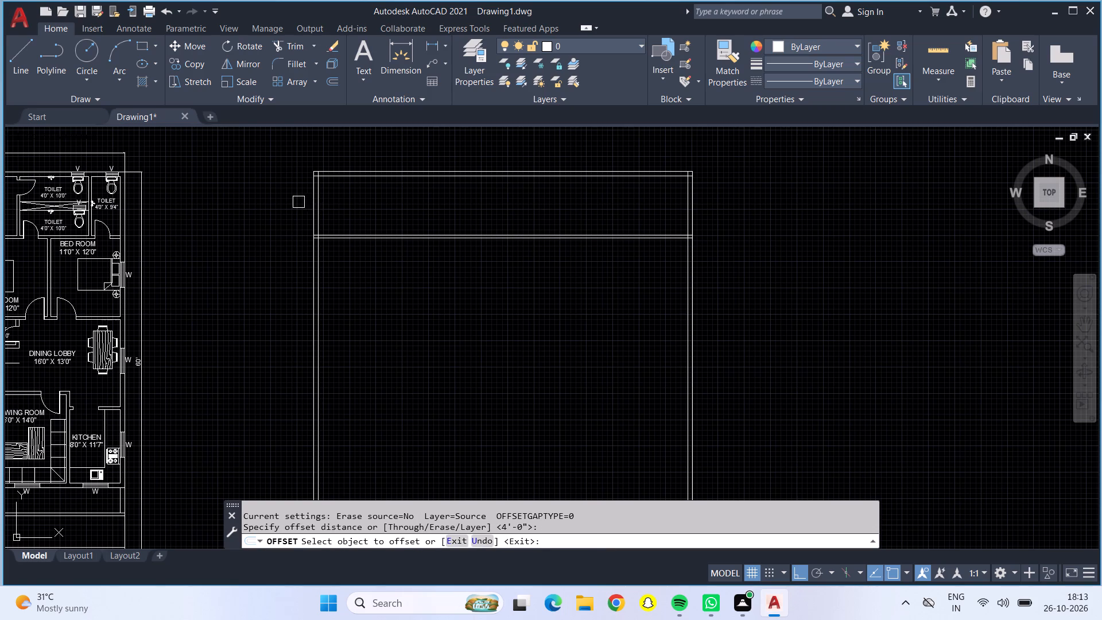
click(321, 208)
click(389, 214)
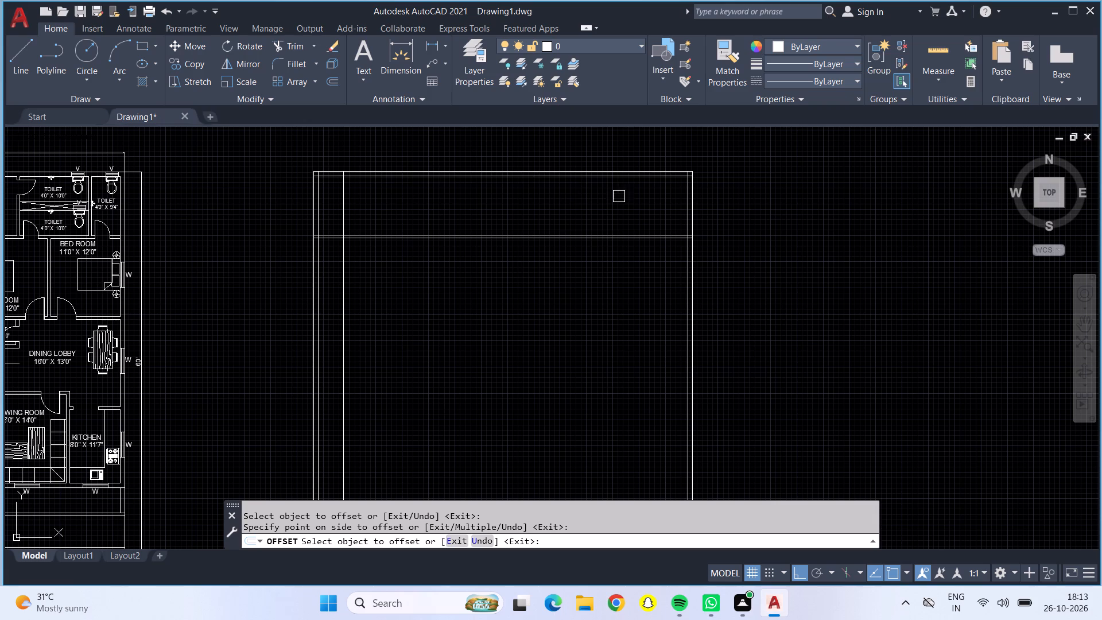
click(686, 207)
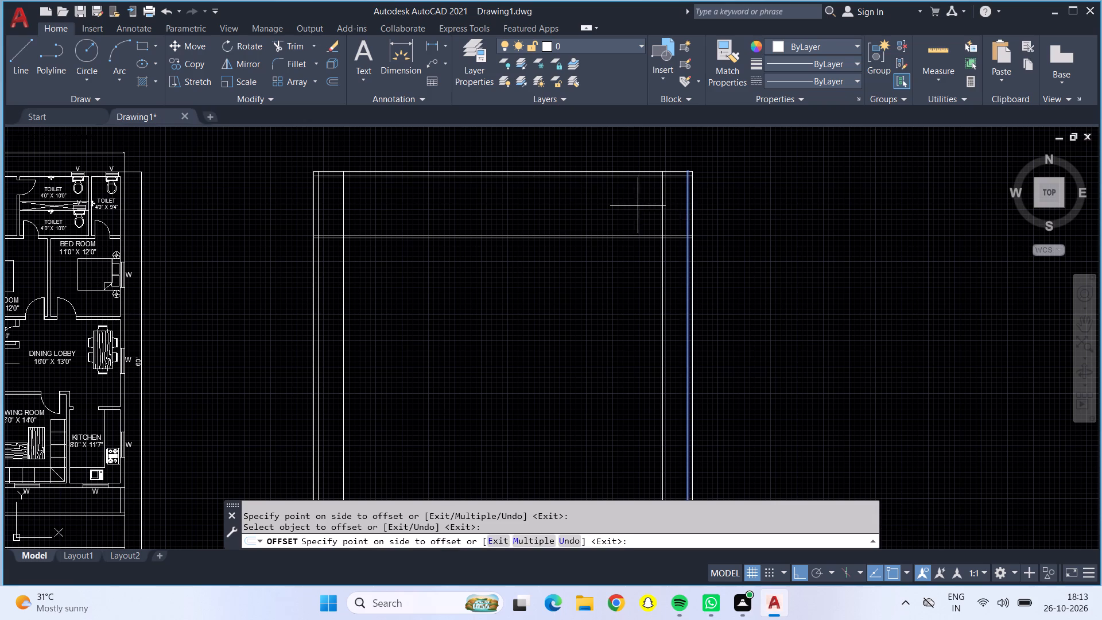
click(638, 206)
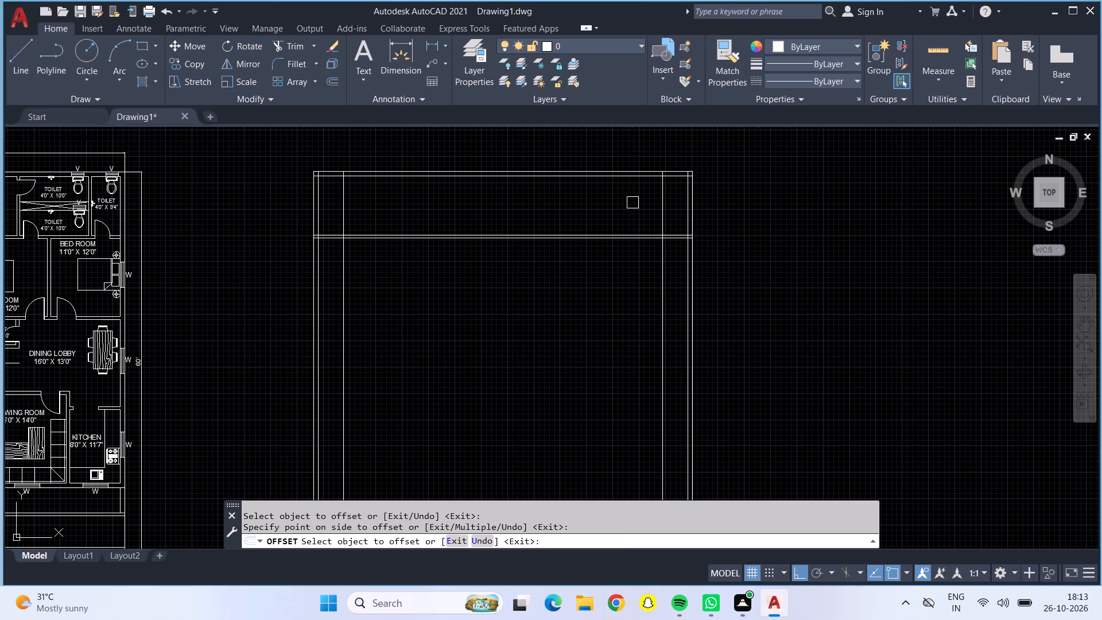
key(Escape)
Offset the two vertical lines nearest the west and east outer walls 6" inward to form partition walls.
key(o)
key(Return)
key(6)
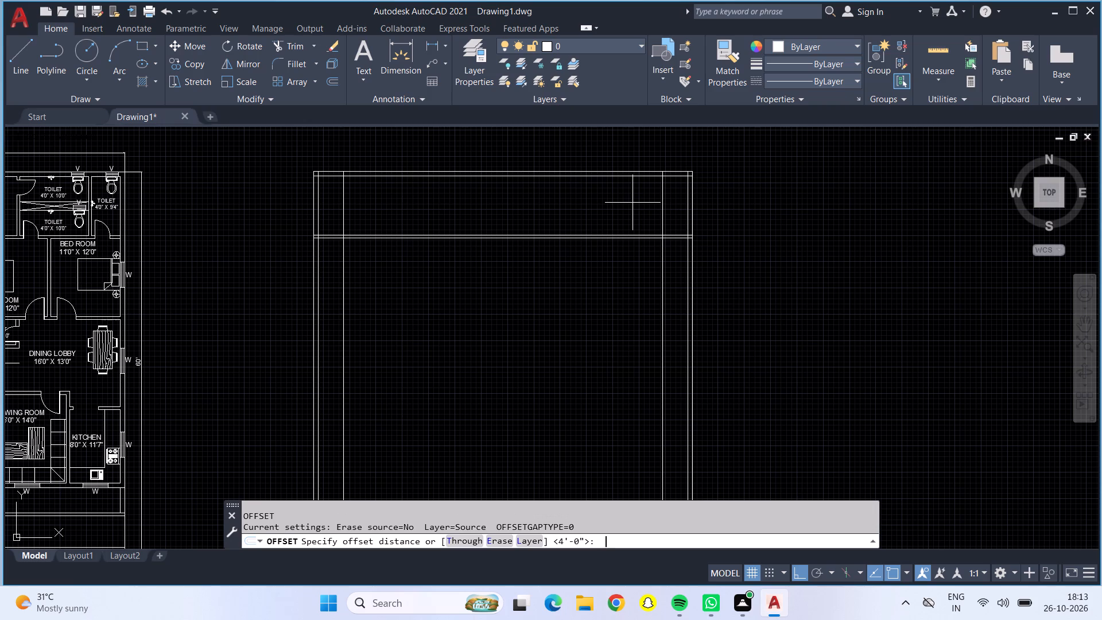
key(shift+quotedbl)
key(Return)
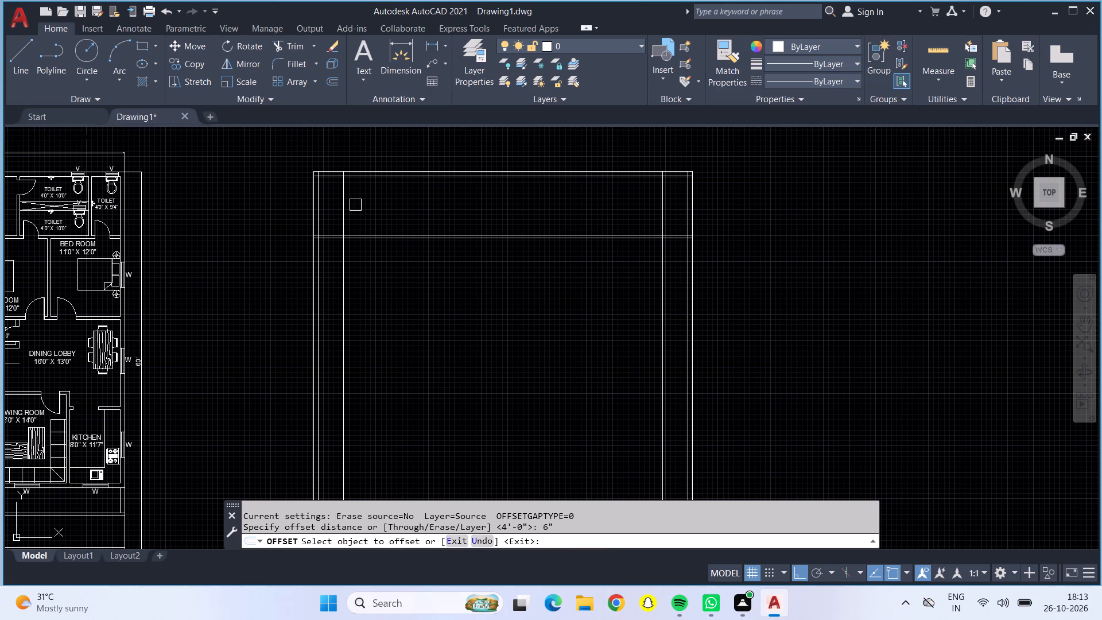
click(346, 202)
click(371, 212)
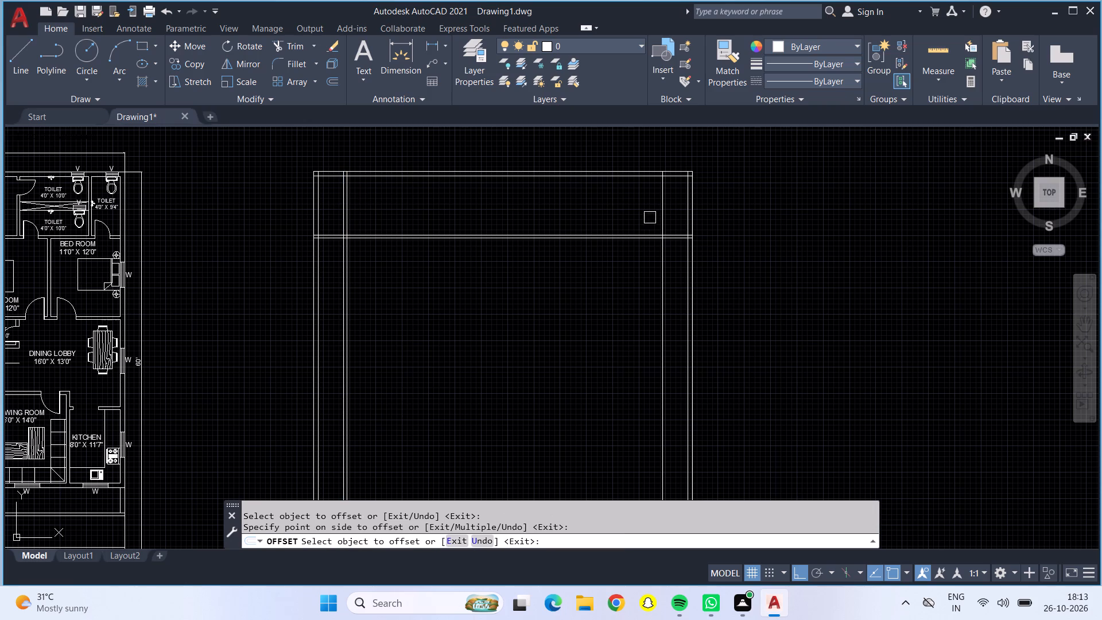
drag(663, 220, 657, 219)
click(612, 214)
key(Escape)
Offset the inner faces of the west and east vertical partitions 10' toward the plan's middle.
key(o)
key(Return)
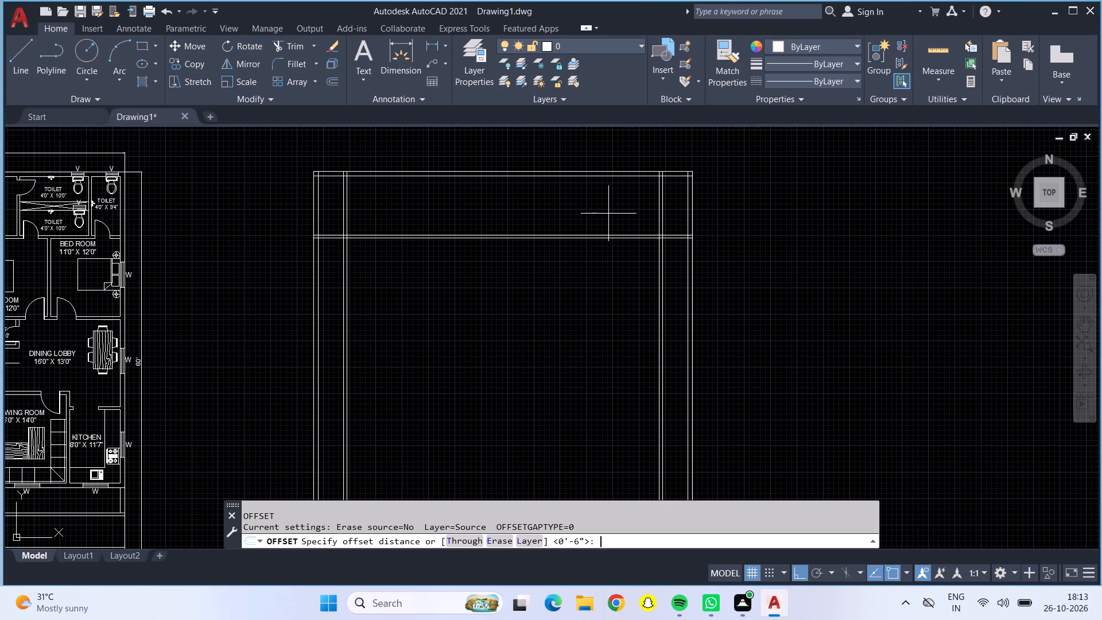
text(10')
key(Return)
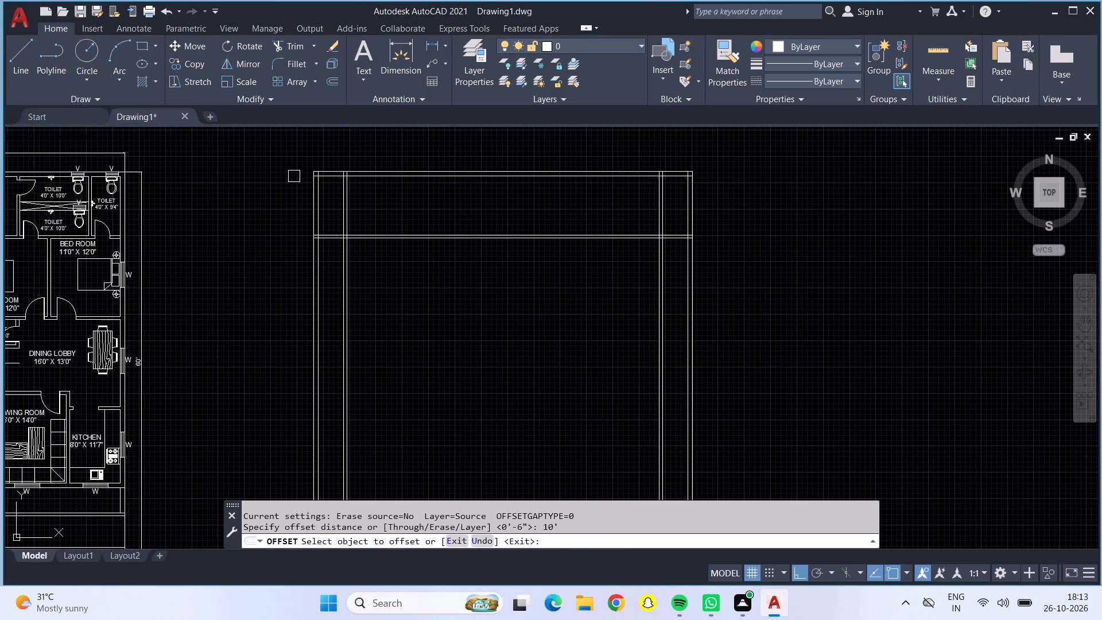
click(351, 207)
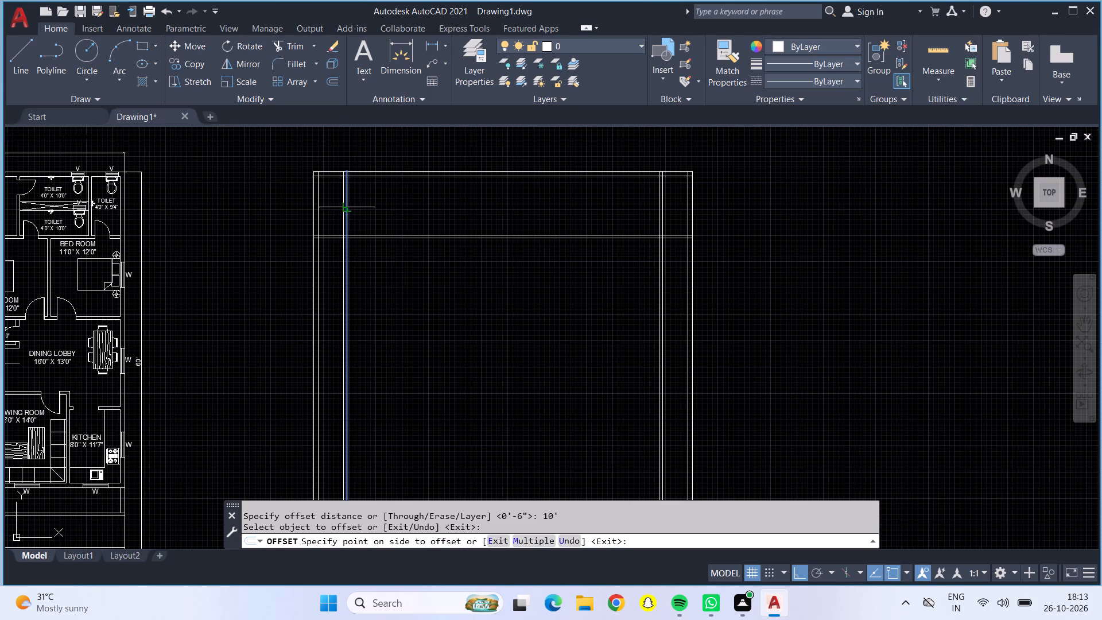
click(417, 215)
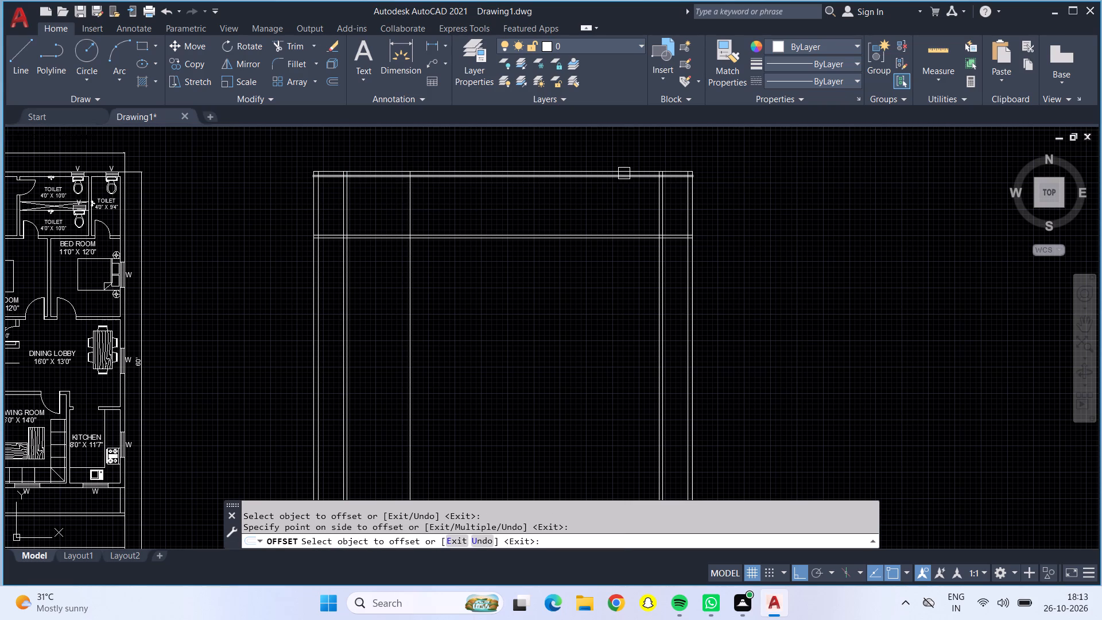
click(659, 196)
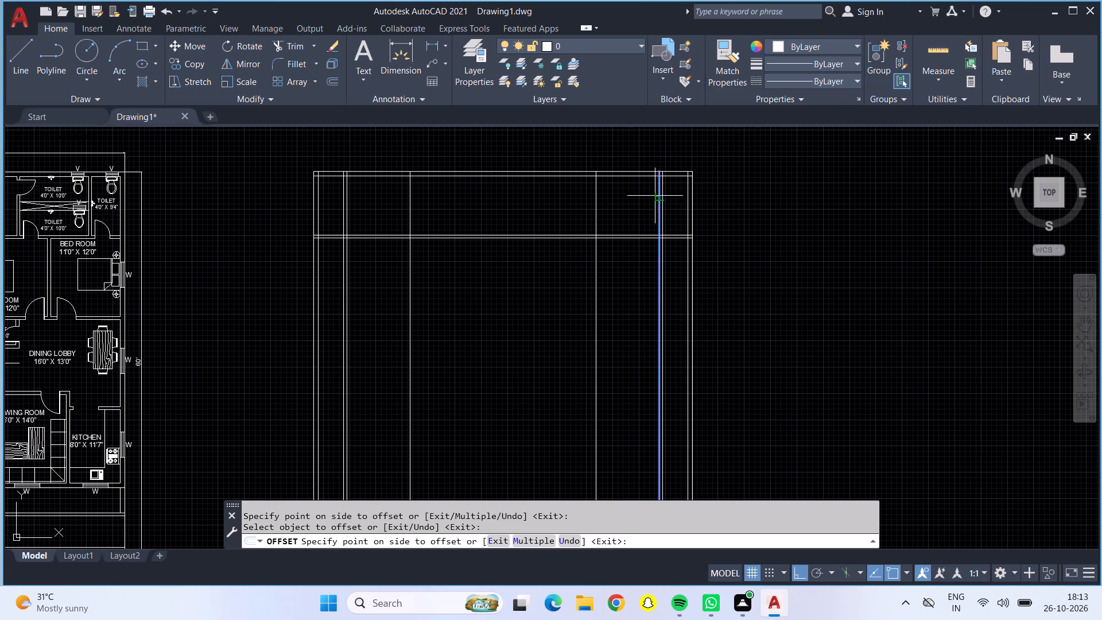
click(554, 194)
key(Escape)
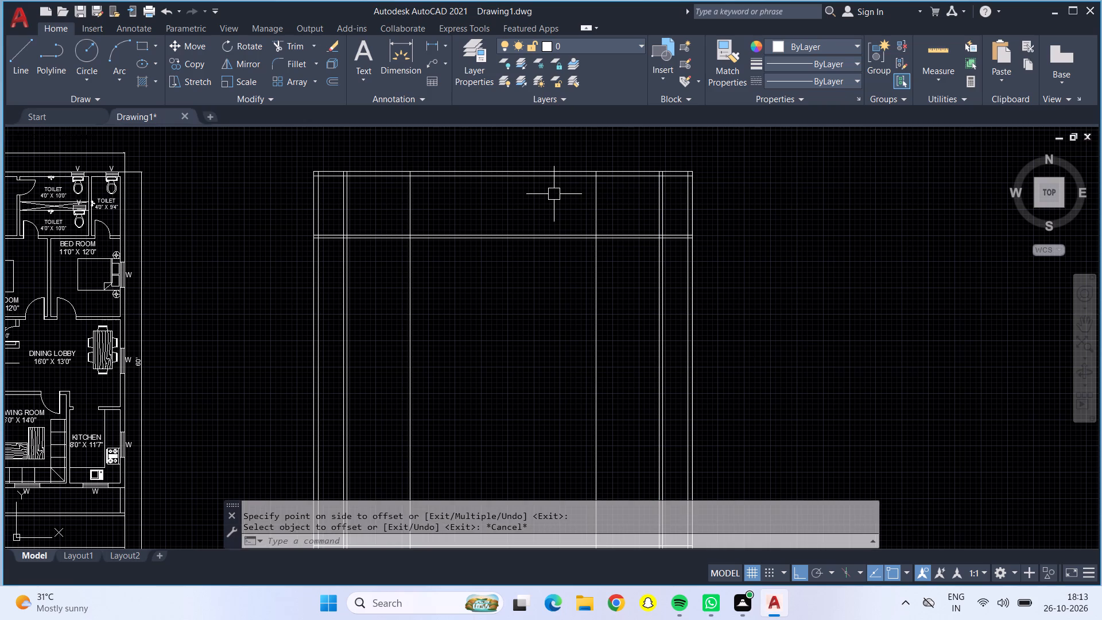
Offset the two 10' room lines 6" toward the plan's middle to form the second pair of vertical partitions.
key(o)
key(Return)
text(6")
key(Return)
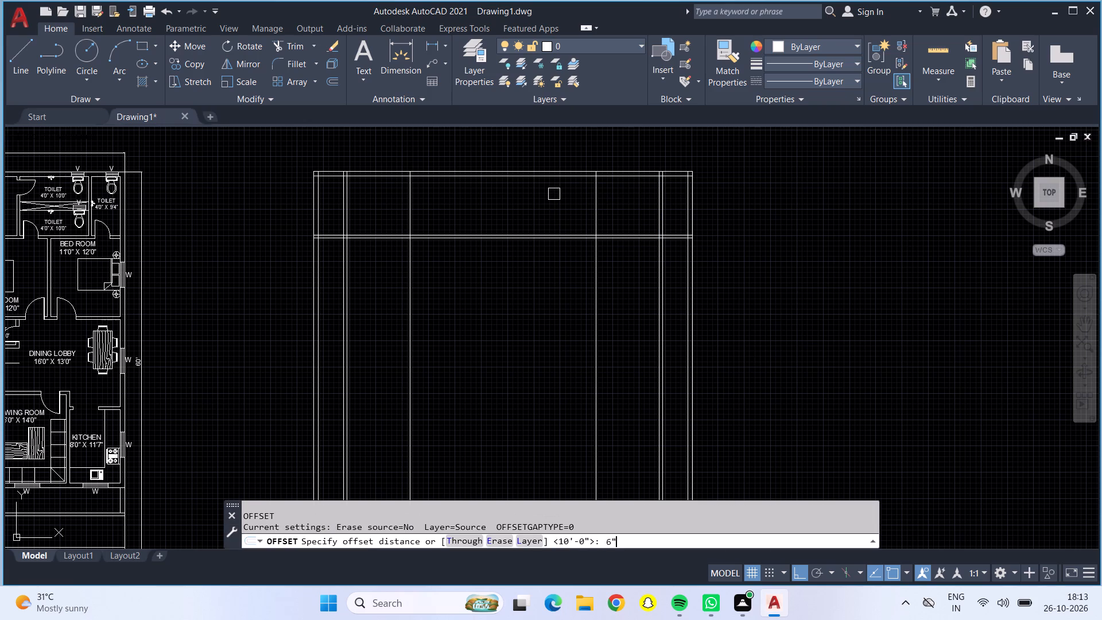
click(409, 195)
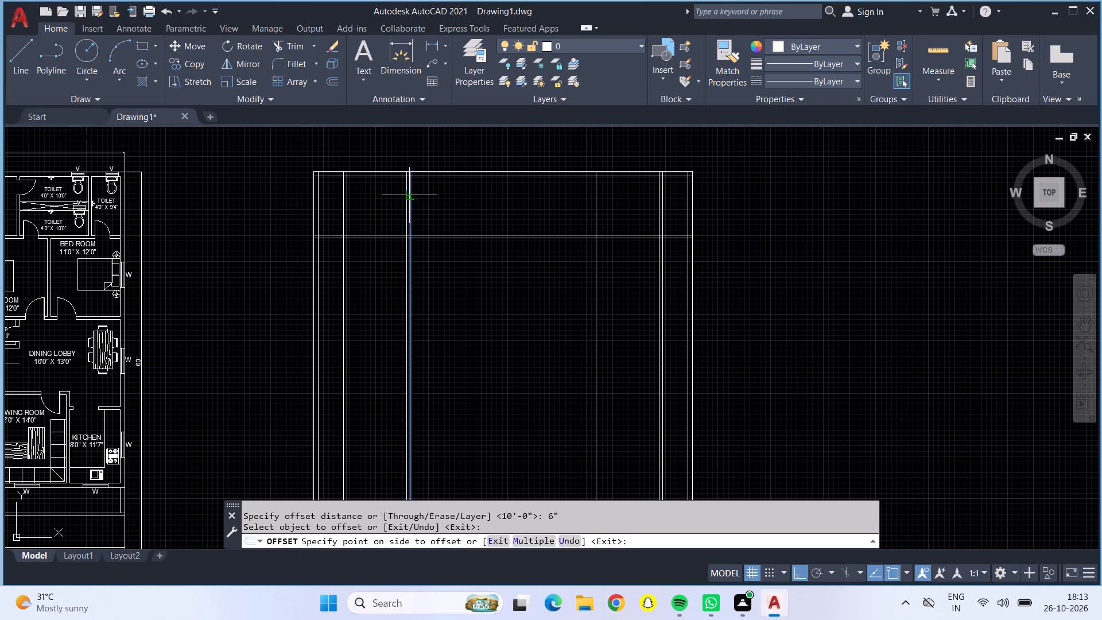
click(444, 206)
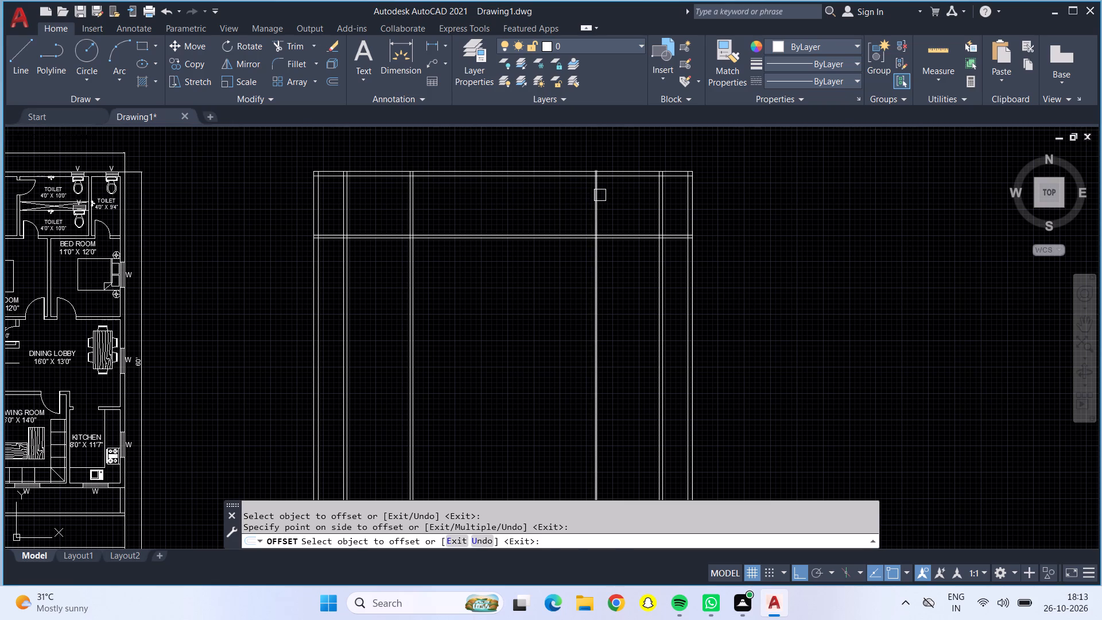
drag(600, 195, 548, 203)
click(484, 206)
key(Escape)
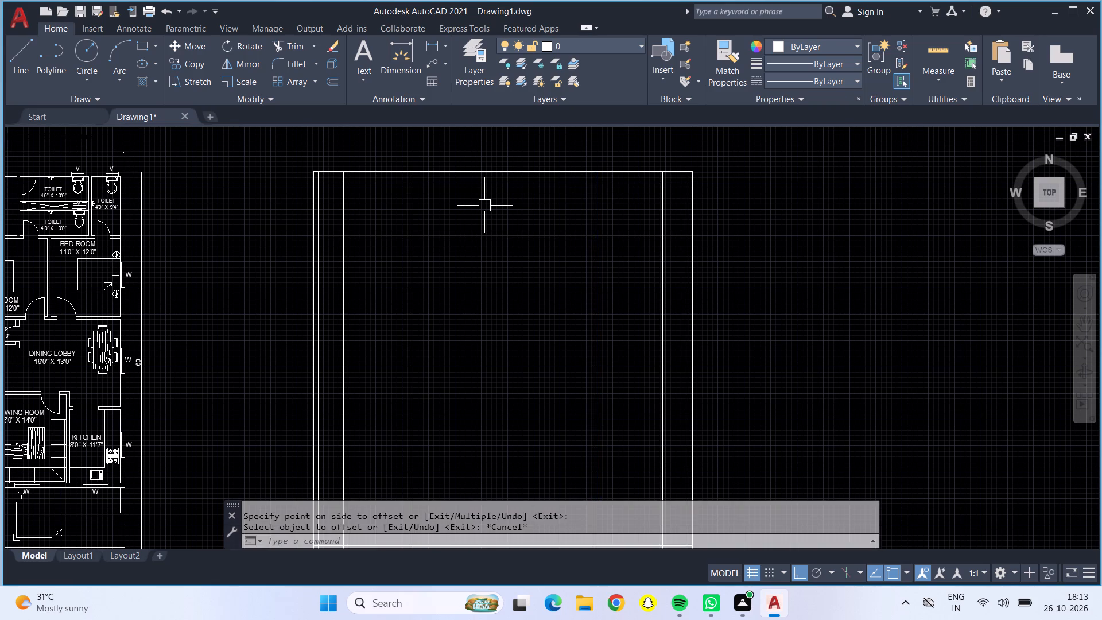
Offset the inner faces of the second pair of vertical partitions 13' toward the plan's middle.
key(o)
key(Return)
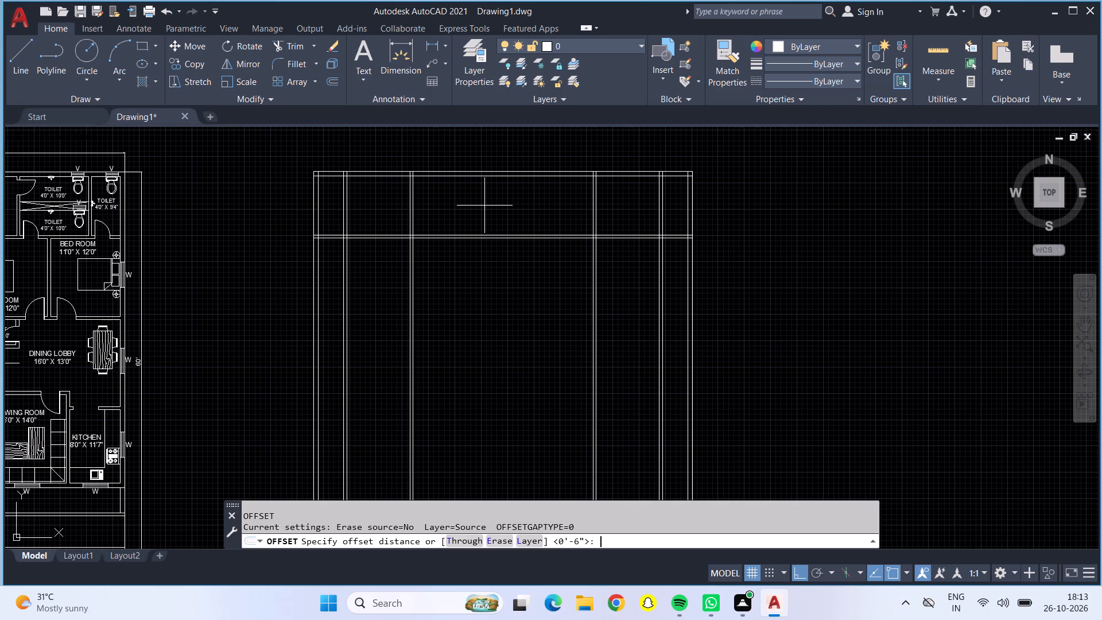
text(13')
key(Return)
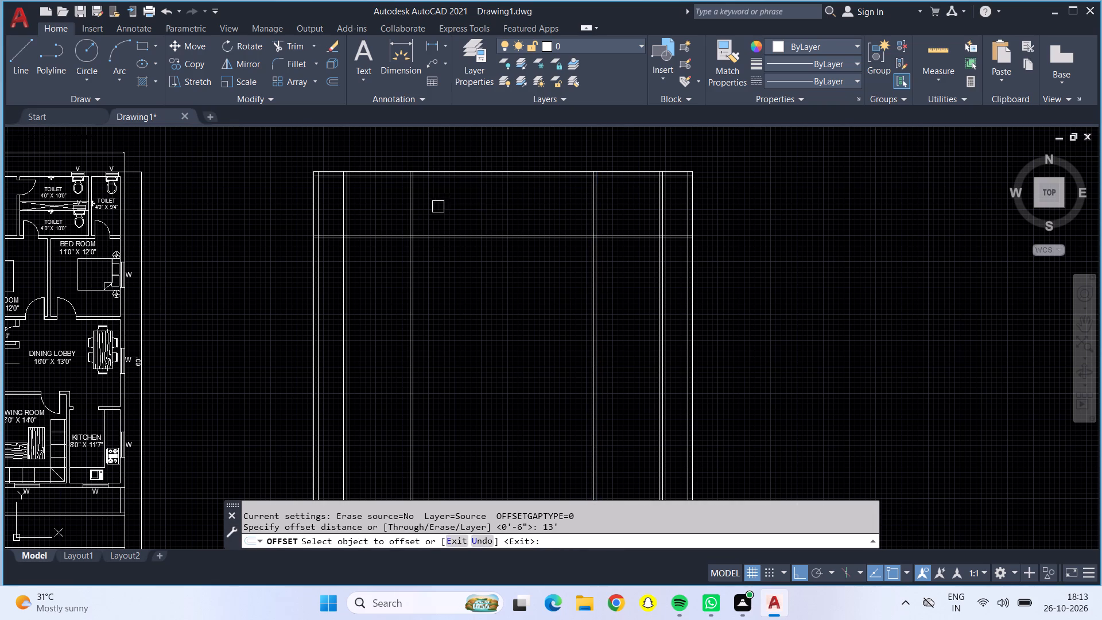
click(417, 199)
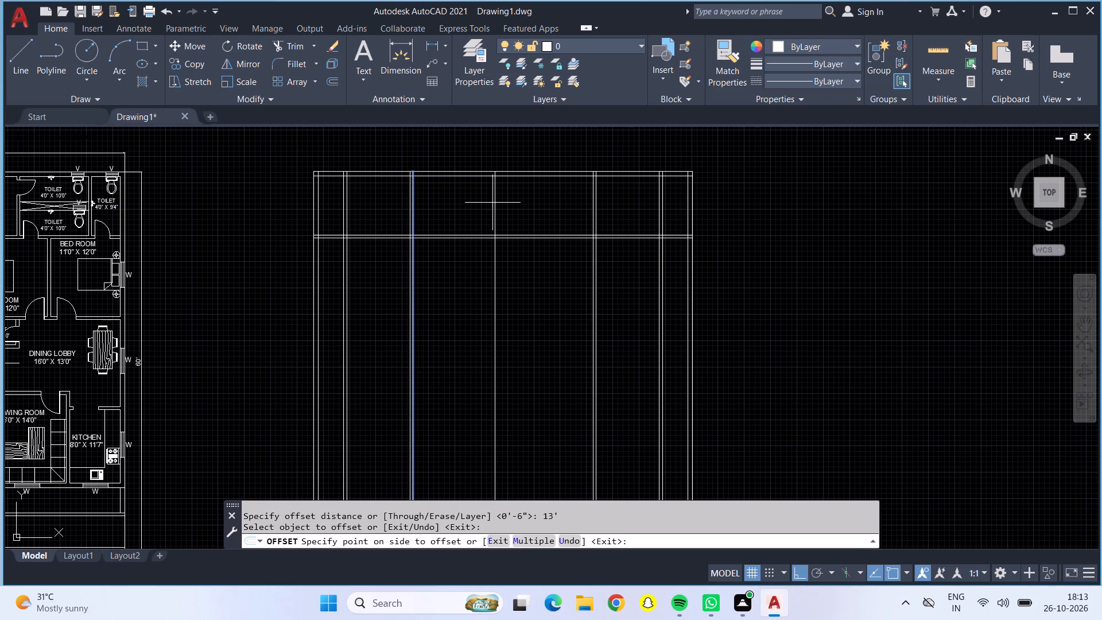
drag(499, 203, 506, 204)
click(591, 210)
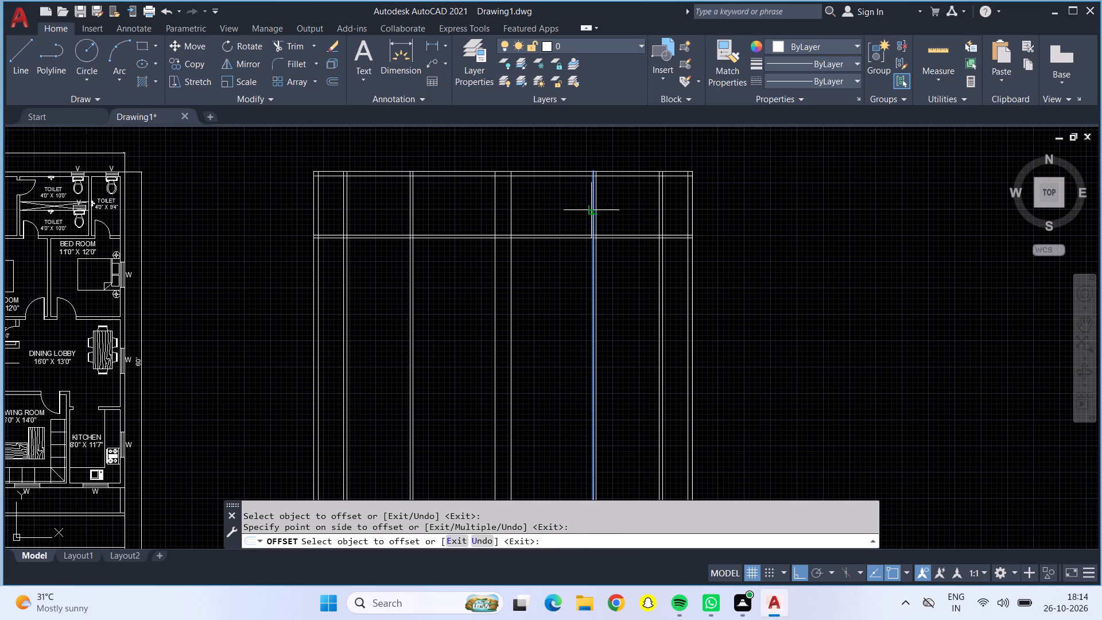
click(512, 198)
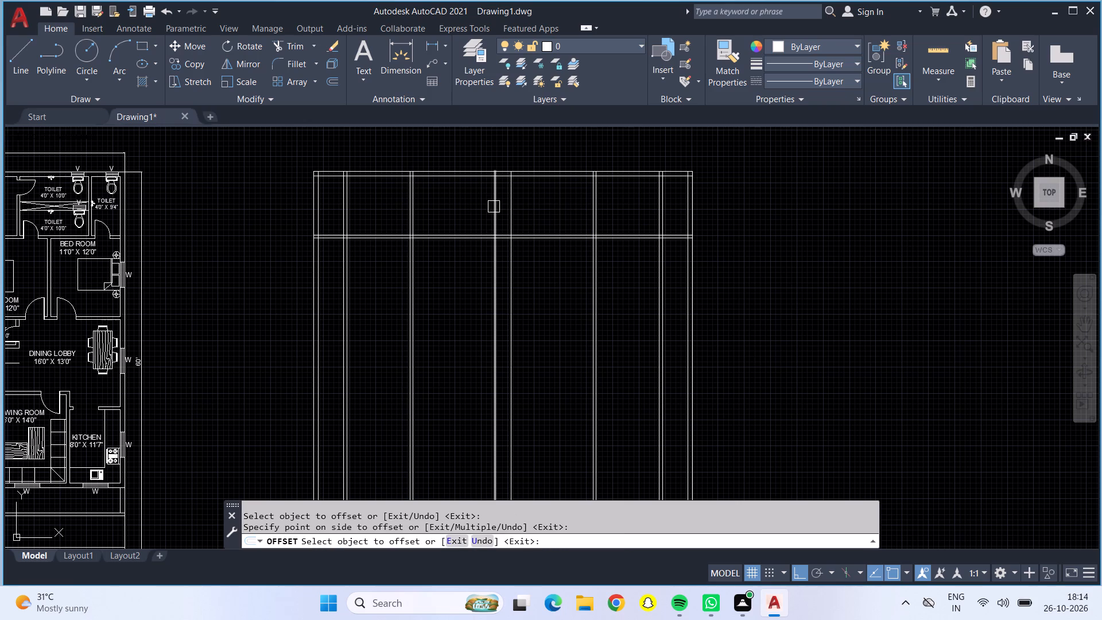
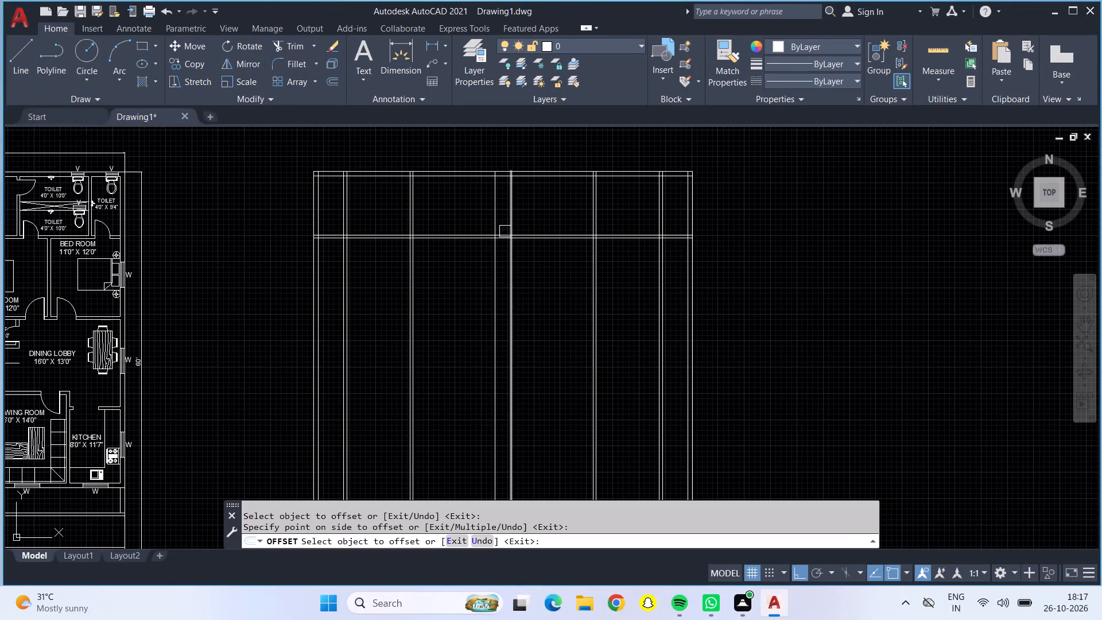
Delete the two middle vertical lines offset 13' from the second pair of partitions.
key(Escape)
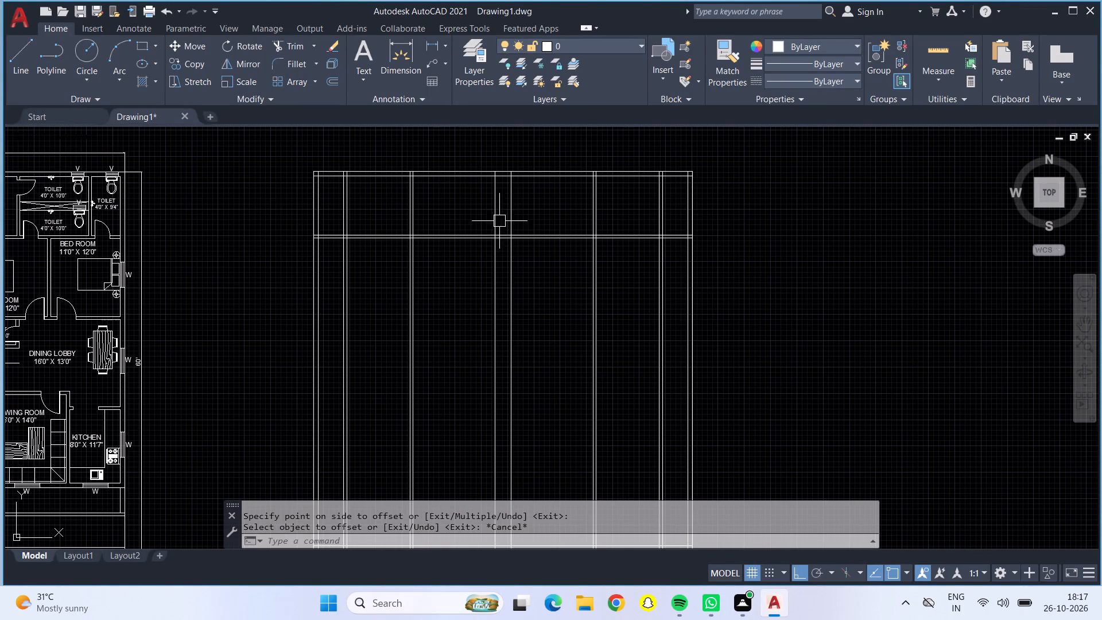
click(495, 220)
click(506, 218)
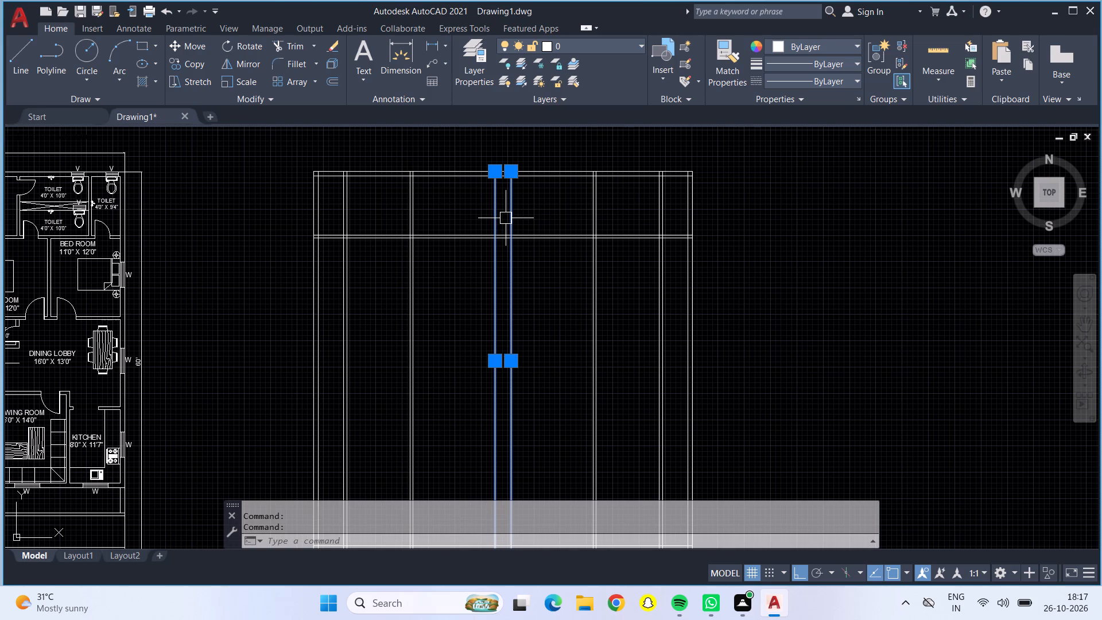
key(Delete)
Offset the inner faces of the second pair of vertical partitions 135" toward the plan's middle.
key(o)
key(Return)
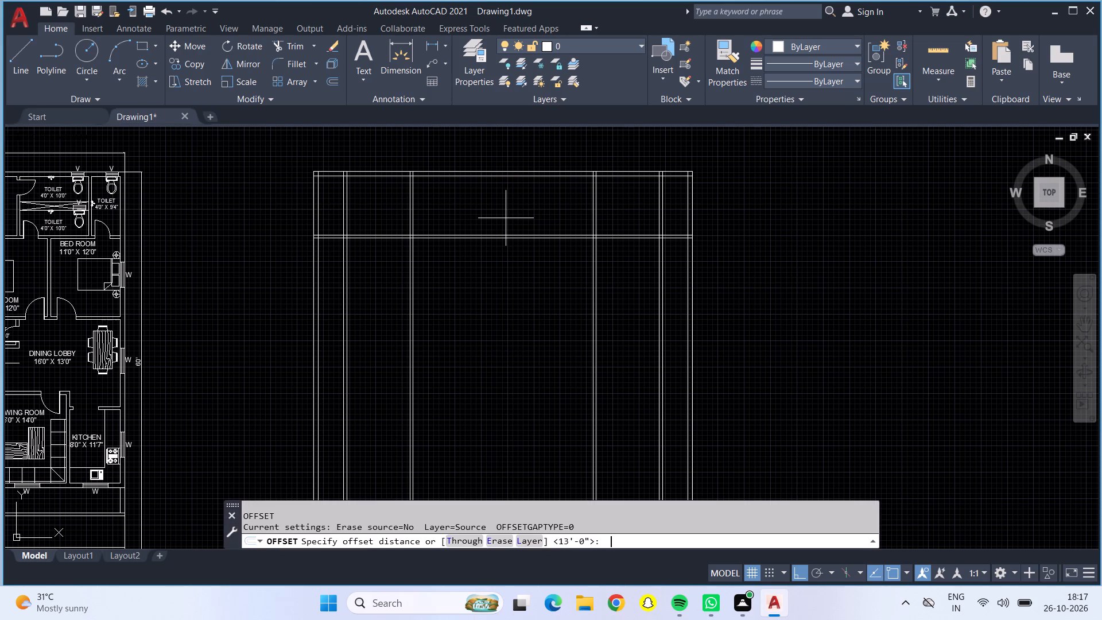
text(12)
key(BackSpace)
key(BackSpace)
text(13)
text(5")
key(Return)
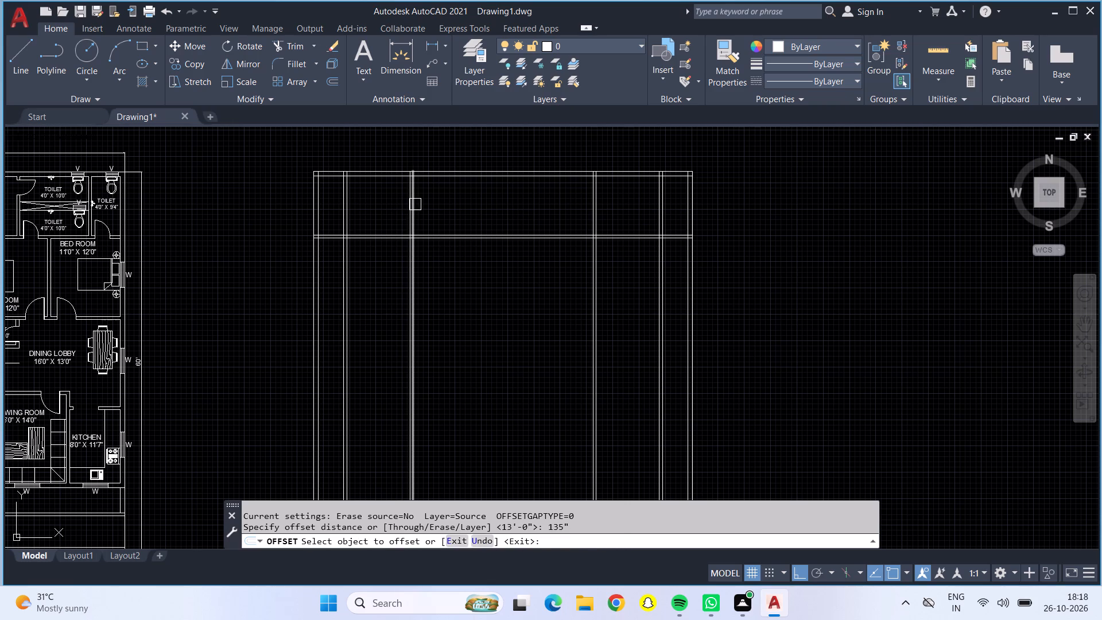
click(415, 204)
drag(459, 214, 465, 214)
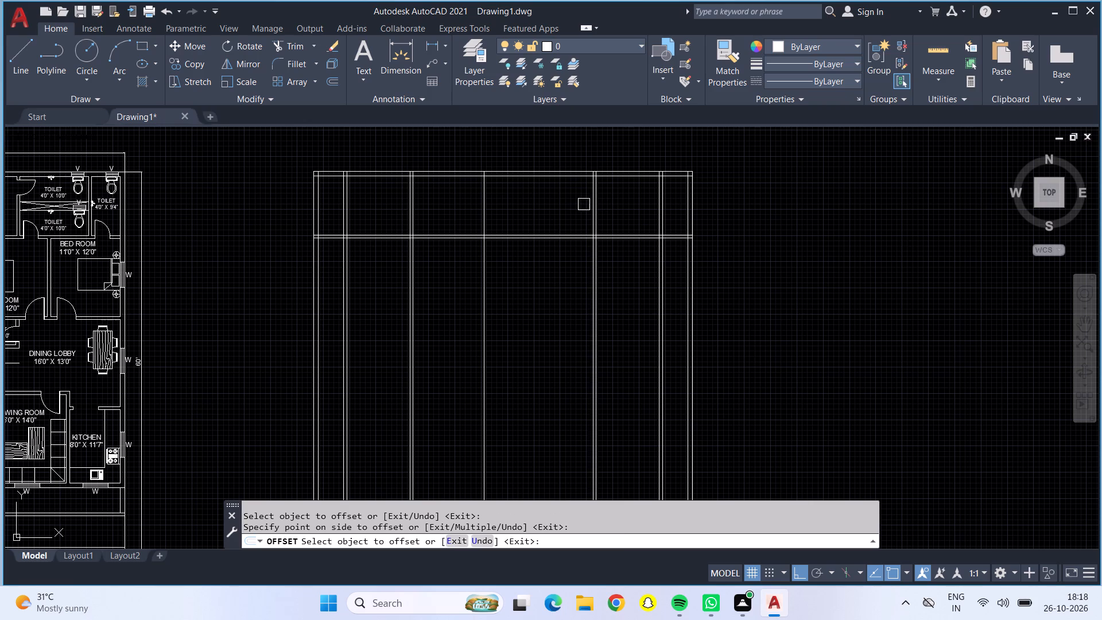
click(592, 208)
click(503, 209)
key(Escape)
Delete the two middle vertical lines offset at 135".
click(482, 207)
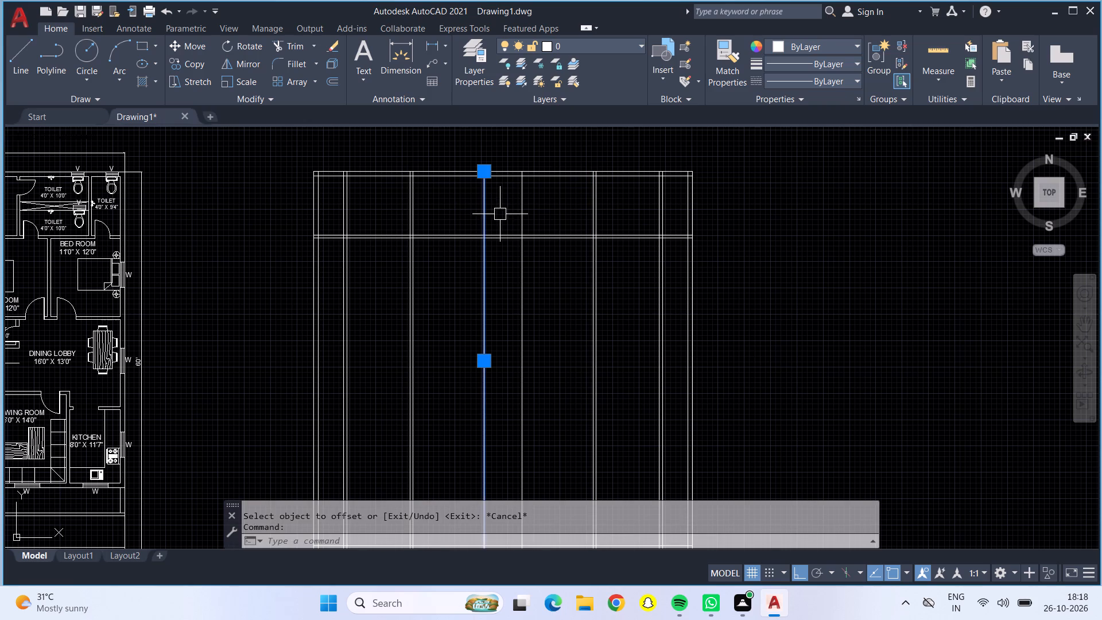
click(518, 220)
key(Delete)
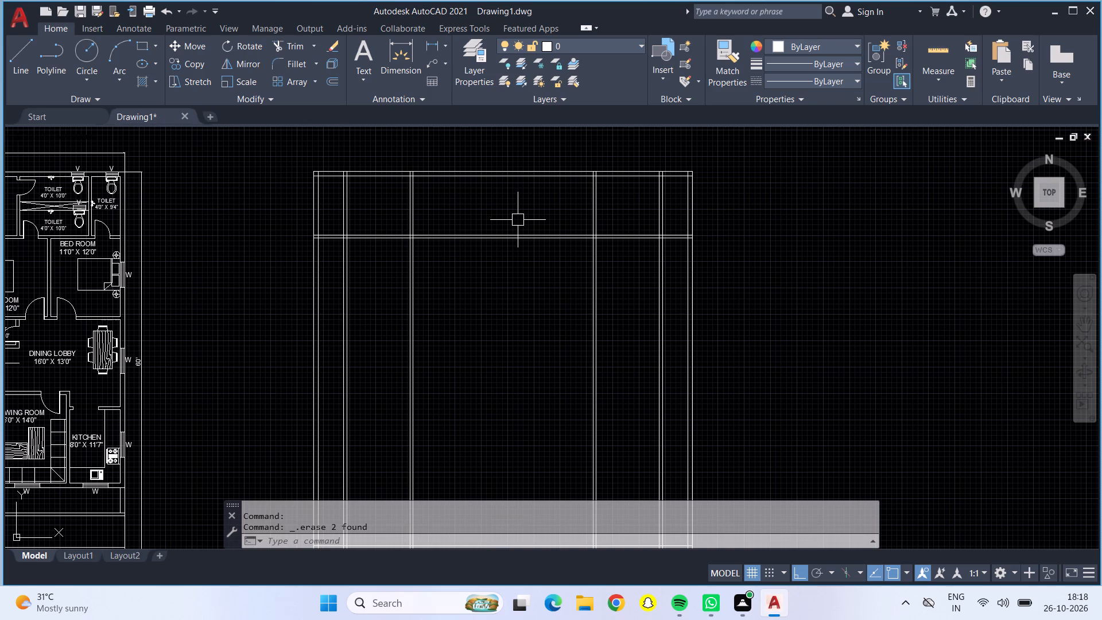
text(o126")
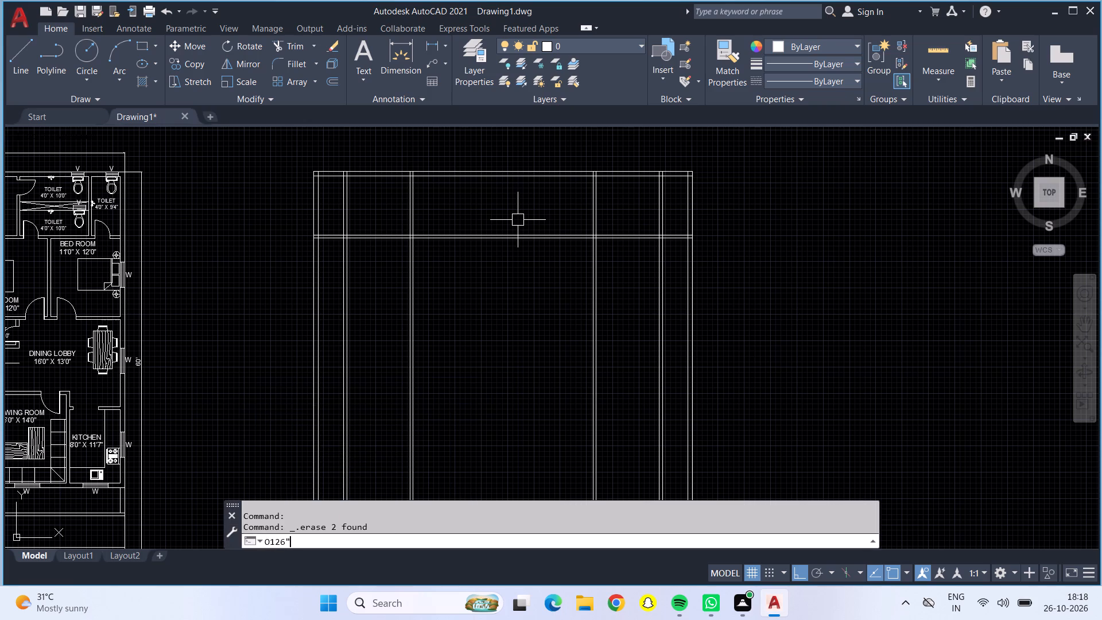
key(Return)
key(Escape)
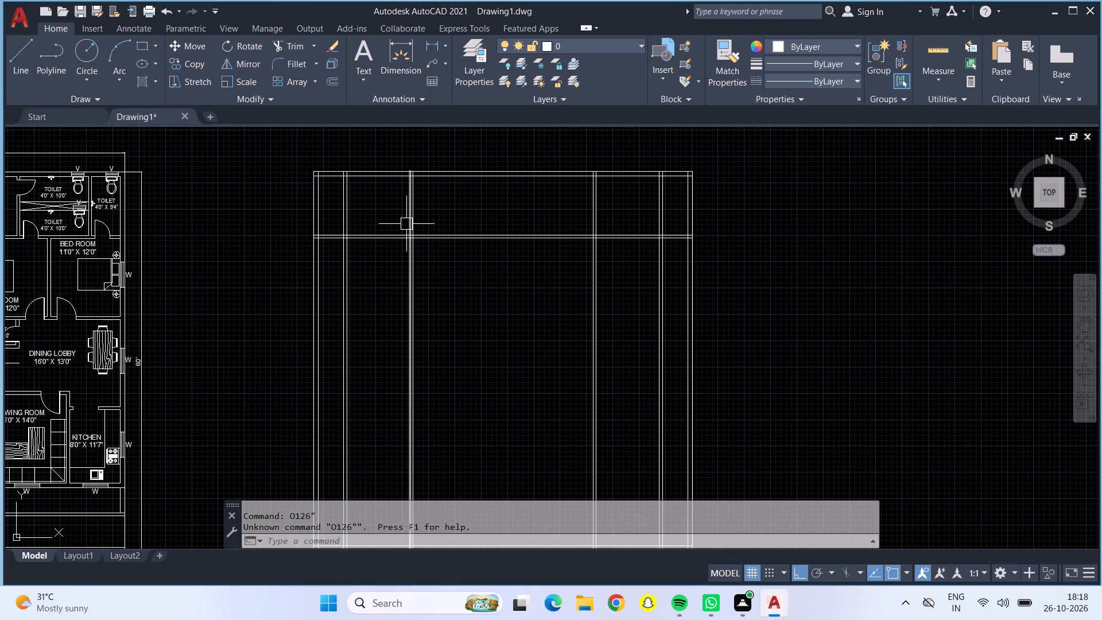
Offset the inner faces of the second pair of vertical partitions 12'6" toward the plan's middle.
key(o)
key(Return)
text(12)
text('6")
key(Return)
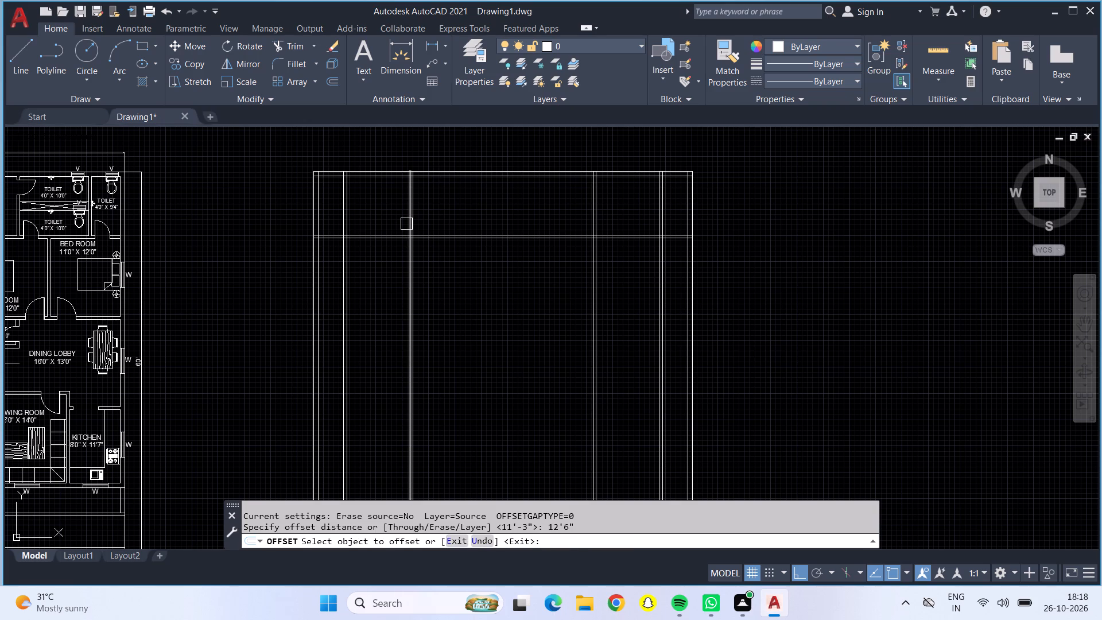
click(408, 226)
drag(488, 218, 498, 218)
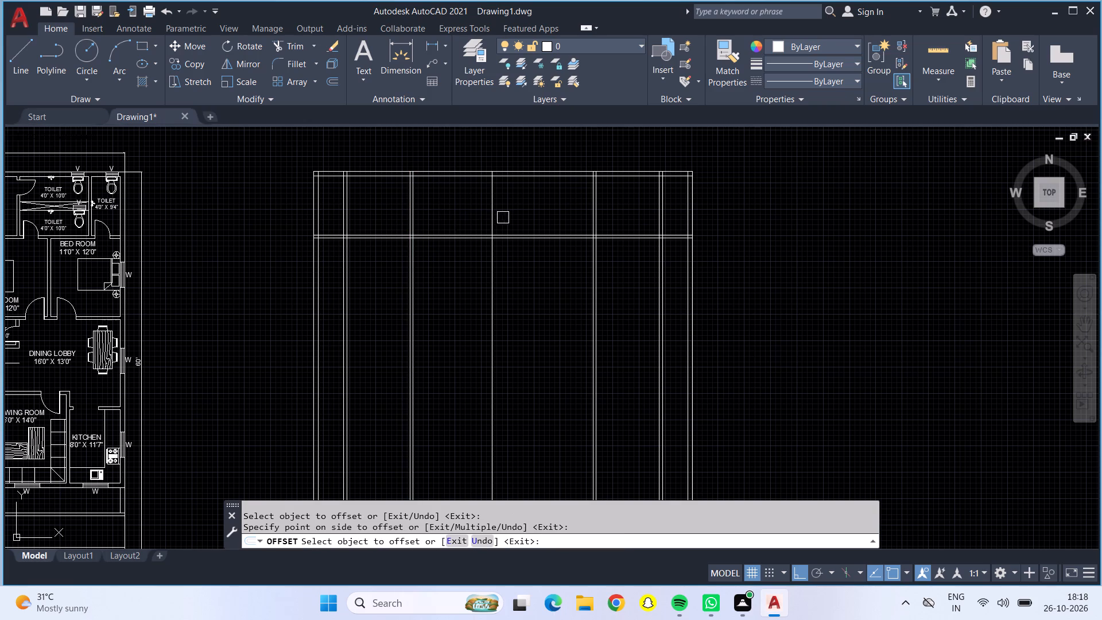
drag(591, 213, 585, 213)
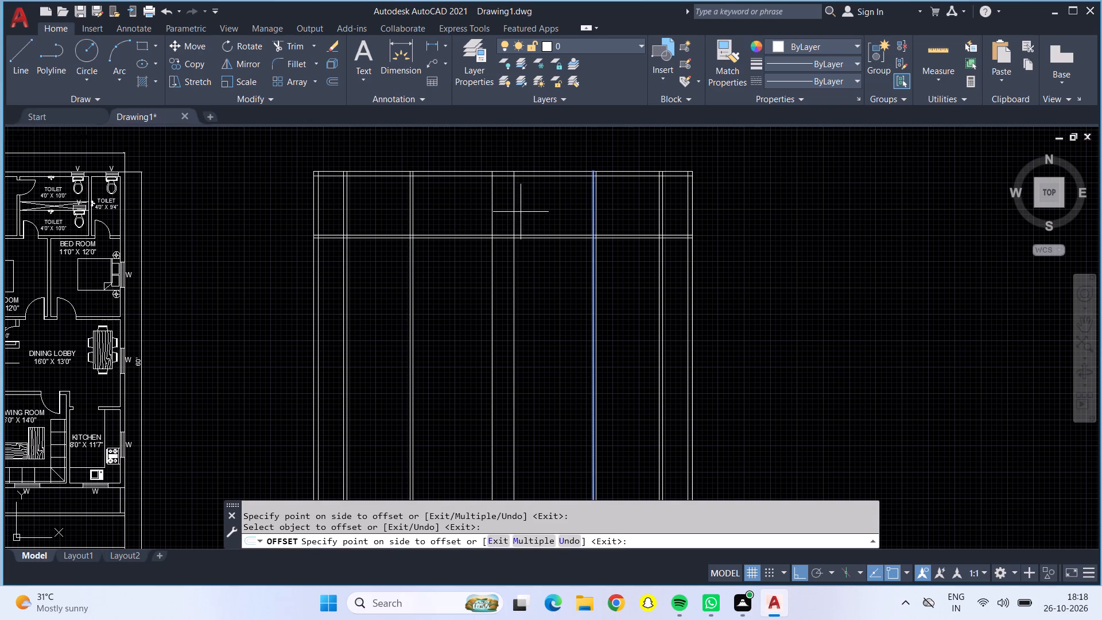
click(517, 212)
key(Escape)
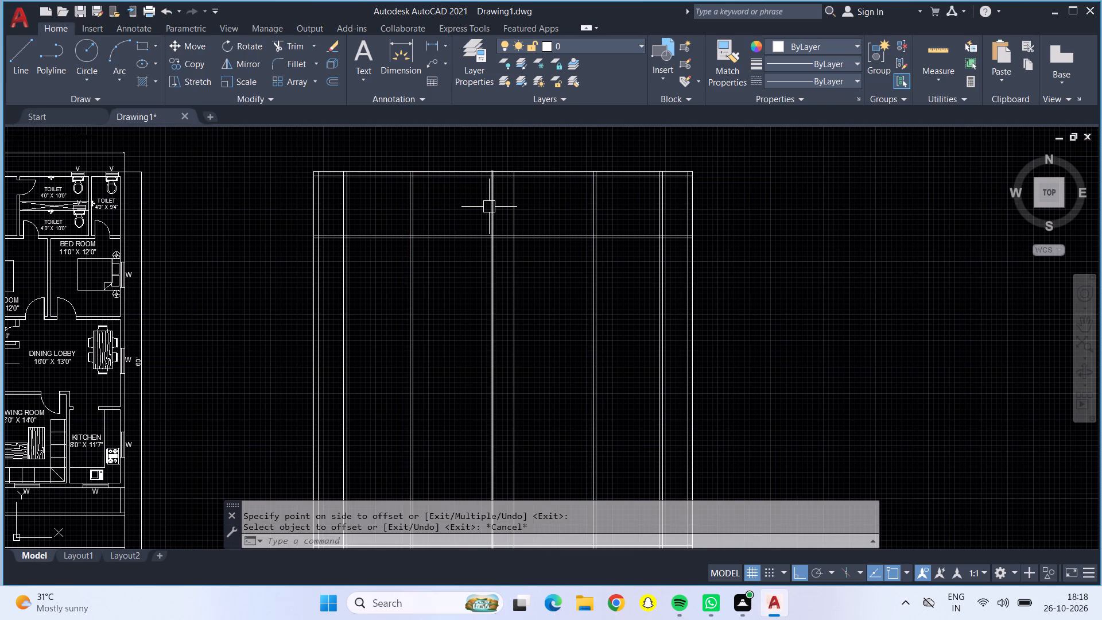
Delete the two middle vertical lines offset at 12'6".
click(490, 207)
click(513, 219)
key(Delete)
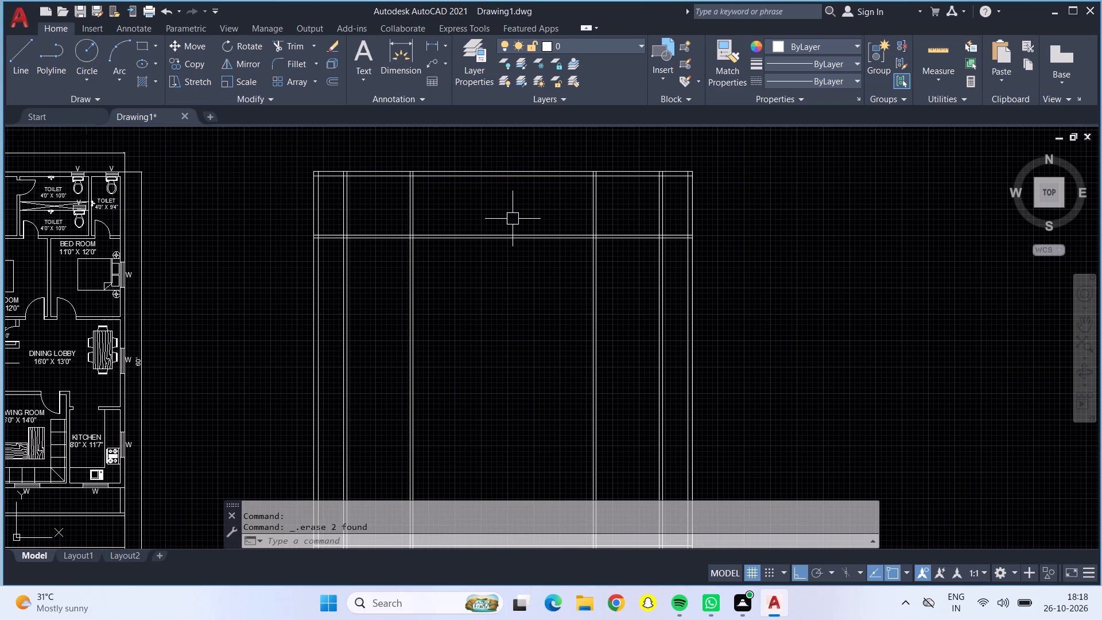
Offset the inner faces of the second pair of vertical partitions 12'10" toward the plan's middle.
key(o)
key(Return)
text(12)
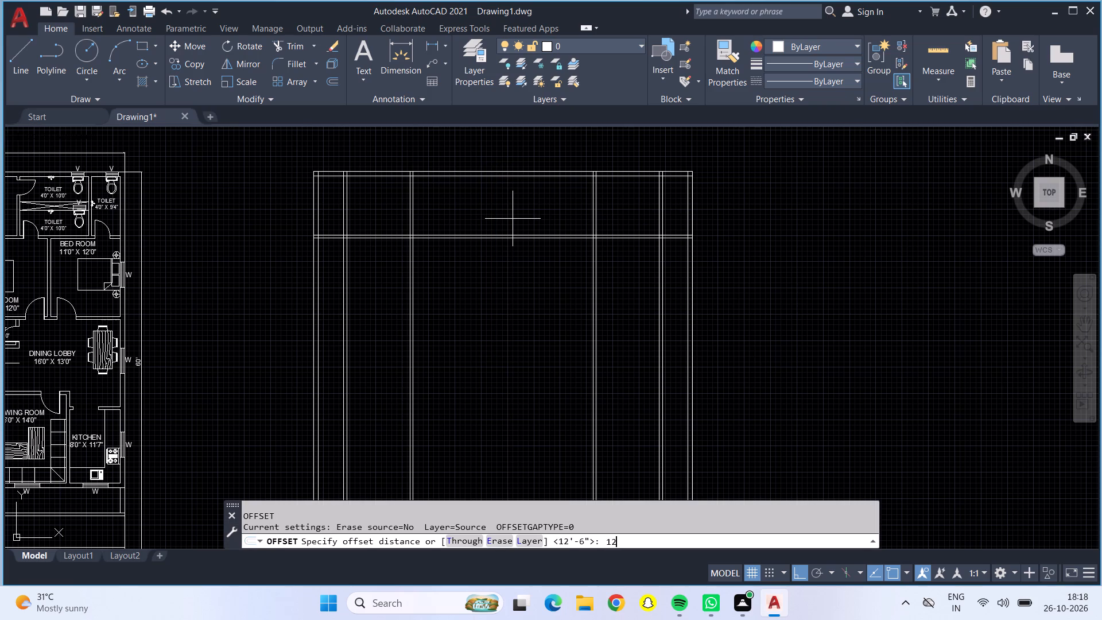
text('10)
key(apostrophe)
key(BackSpace)
key(shift+quotedbl)
key(Return)
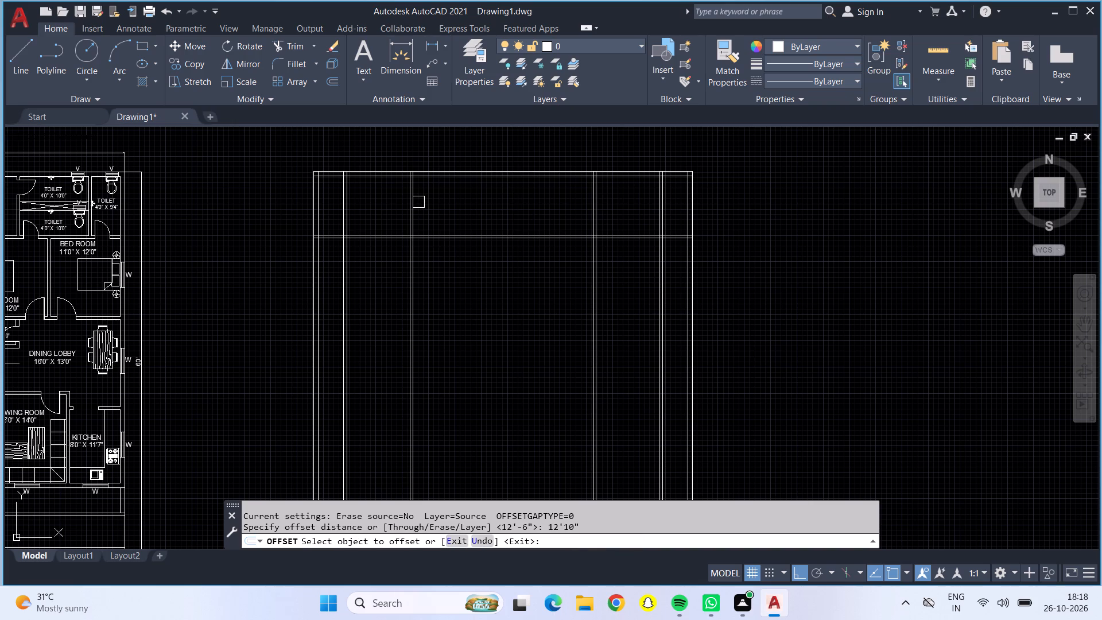
click(413, 200)
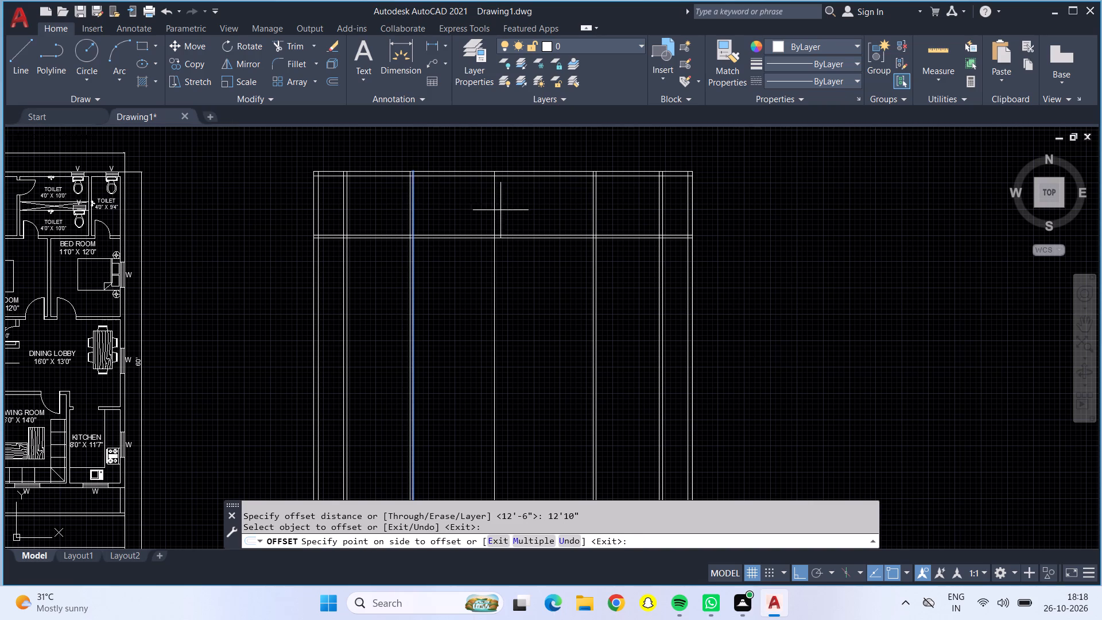
click(511, 210)
drag(591, 210, 585, 209)
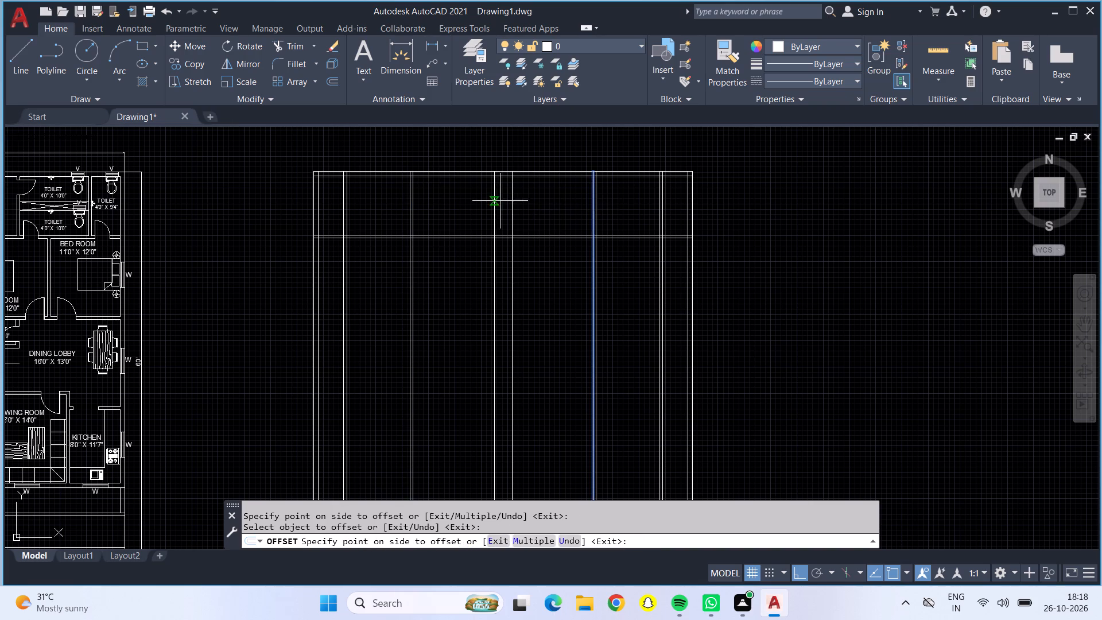
click(494, 200)
scroll(507, 204, up, 1)
middle_drag(550, 219, 606, 226)
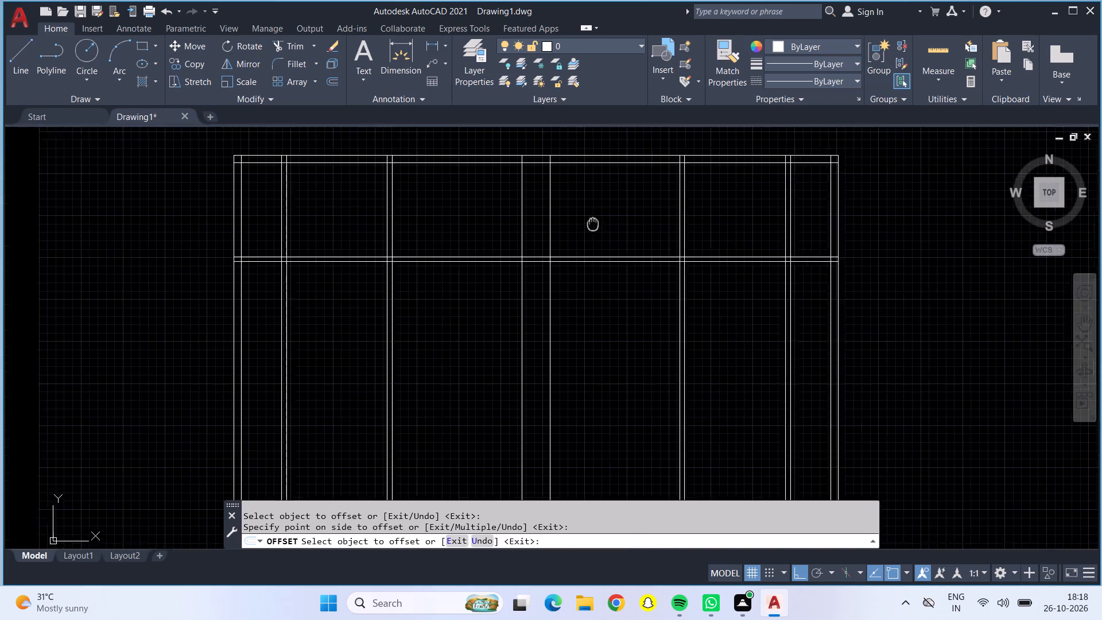
middle_drag(606, 226, 635, 232)
scroll(635, 232, up, 1)
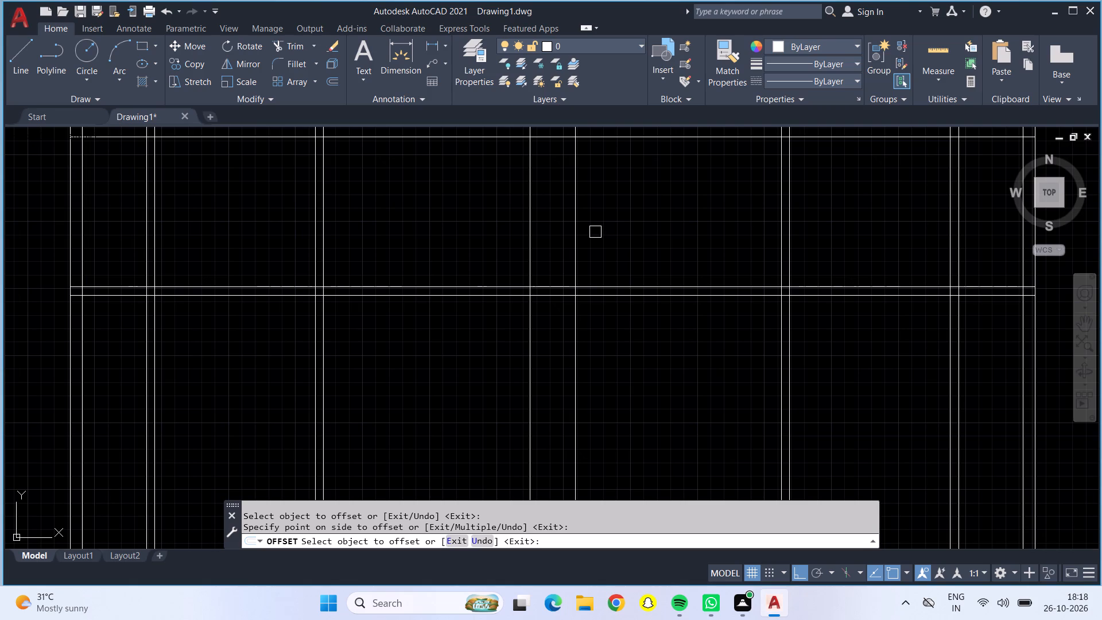
key(Escape)
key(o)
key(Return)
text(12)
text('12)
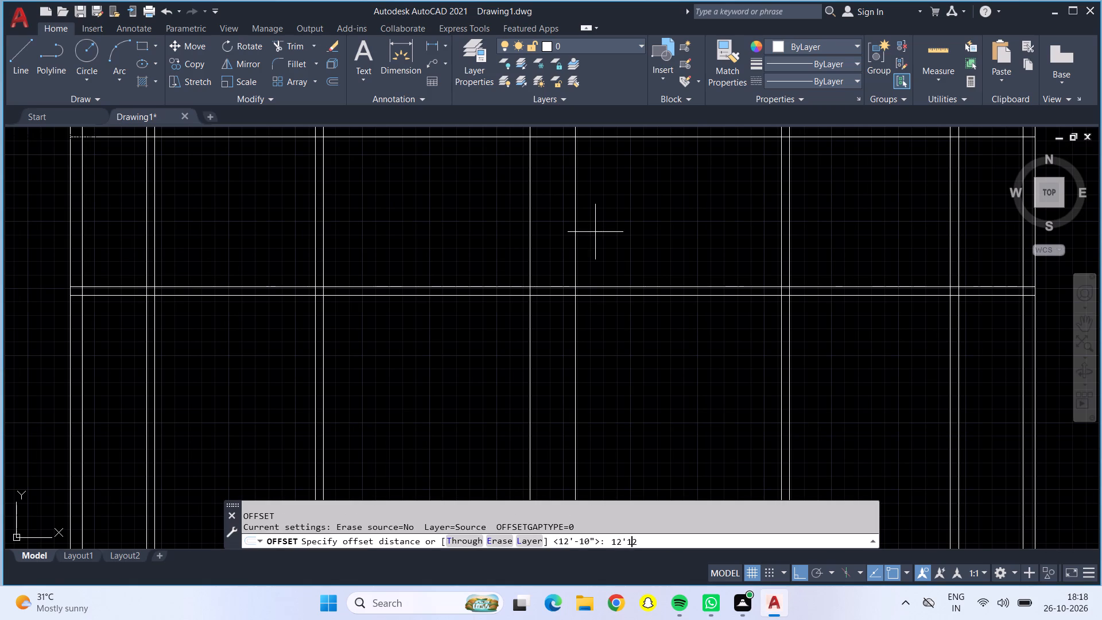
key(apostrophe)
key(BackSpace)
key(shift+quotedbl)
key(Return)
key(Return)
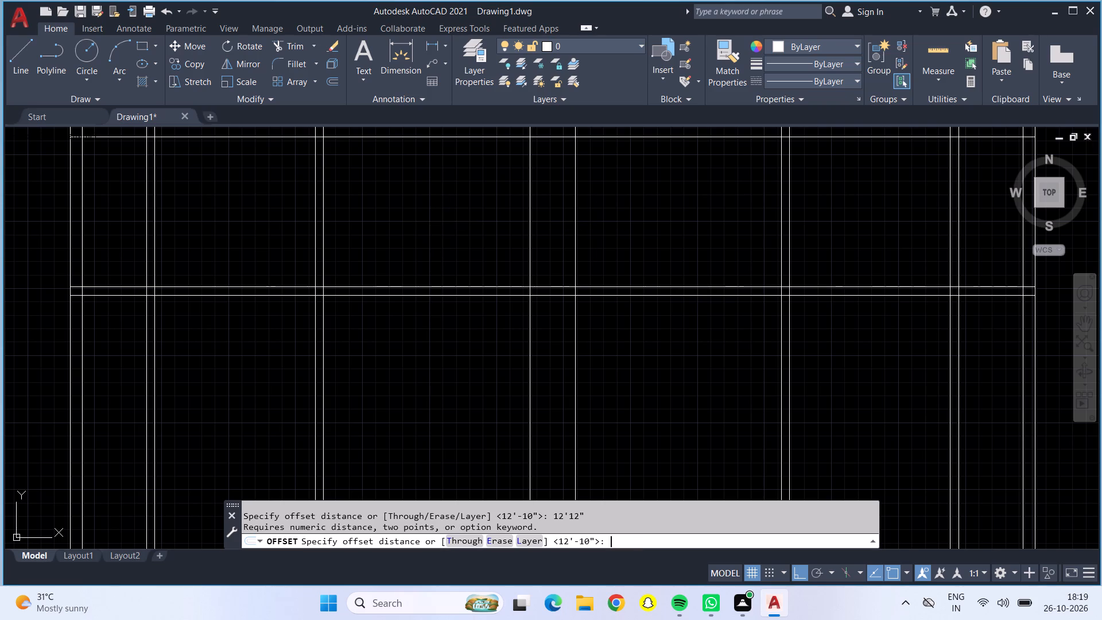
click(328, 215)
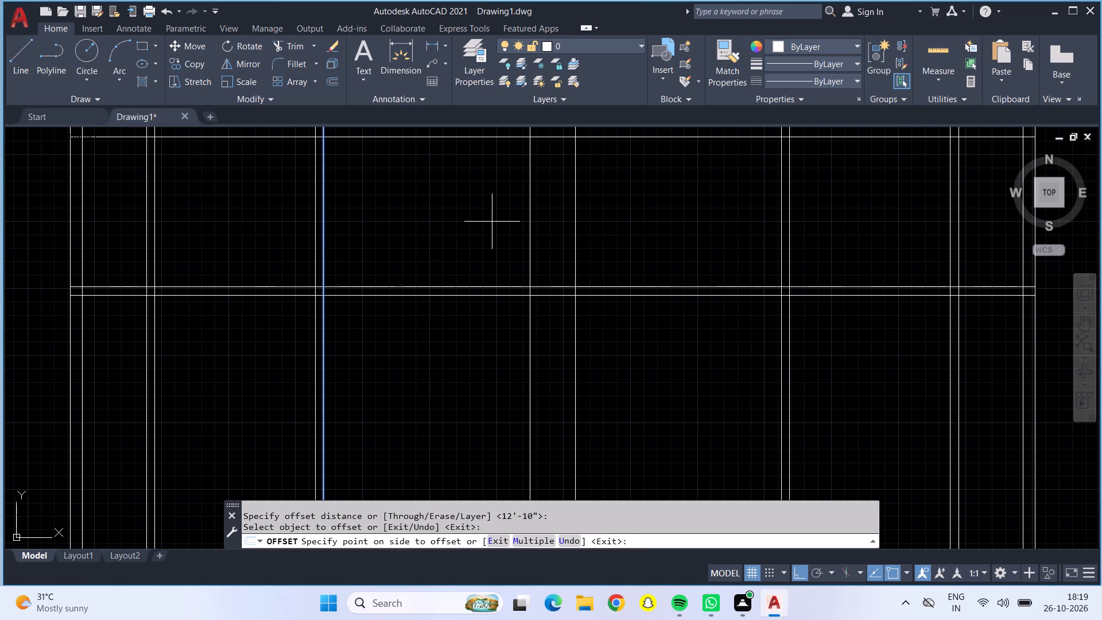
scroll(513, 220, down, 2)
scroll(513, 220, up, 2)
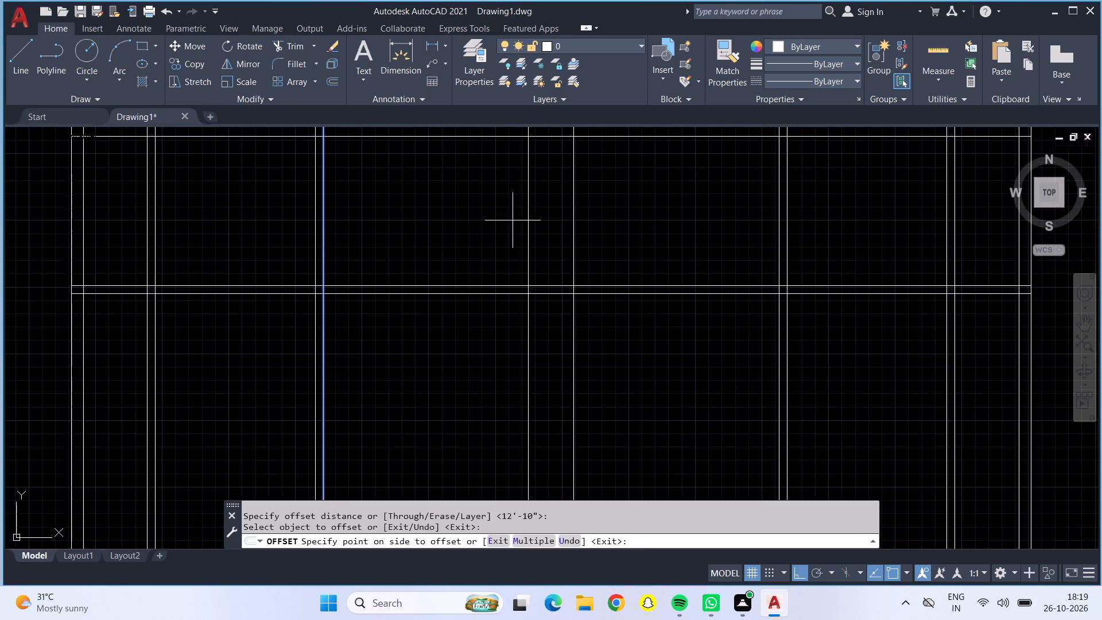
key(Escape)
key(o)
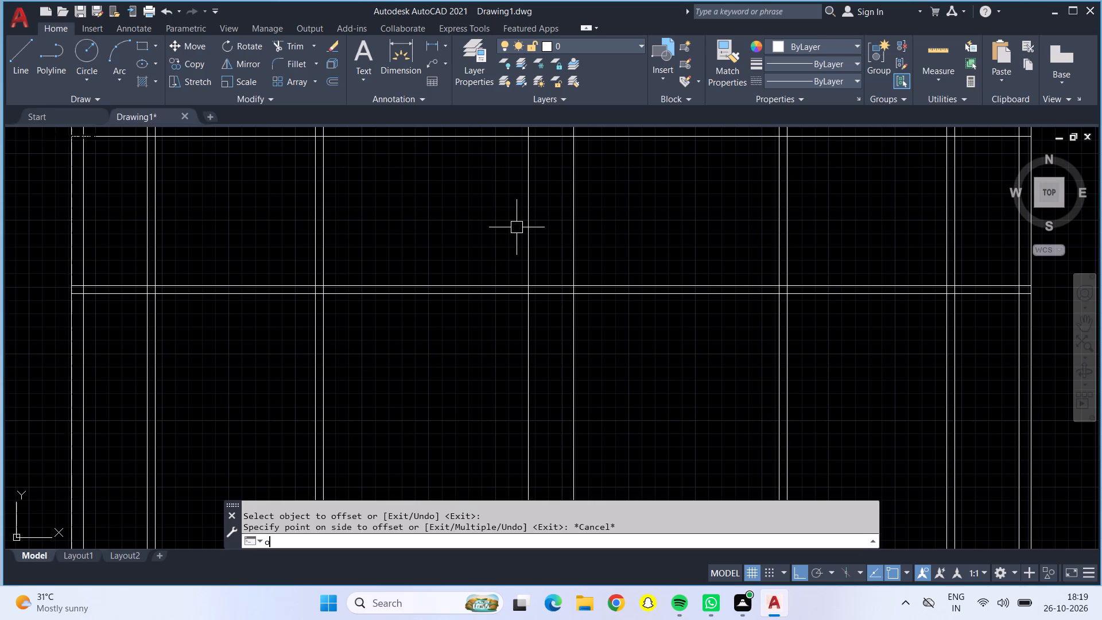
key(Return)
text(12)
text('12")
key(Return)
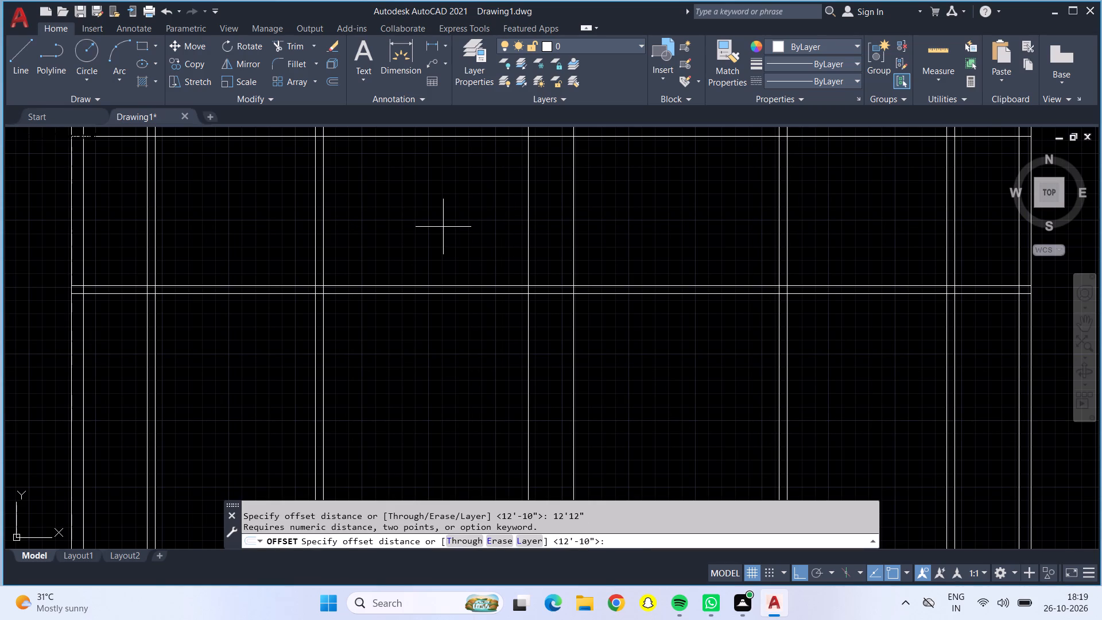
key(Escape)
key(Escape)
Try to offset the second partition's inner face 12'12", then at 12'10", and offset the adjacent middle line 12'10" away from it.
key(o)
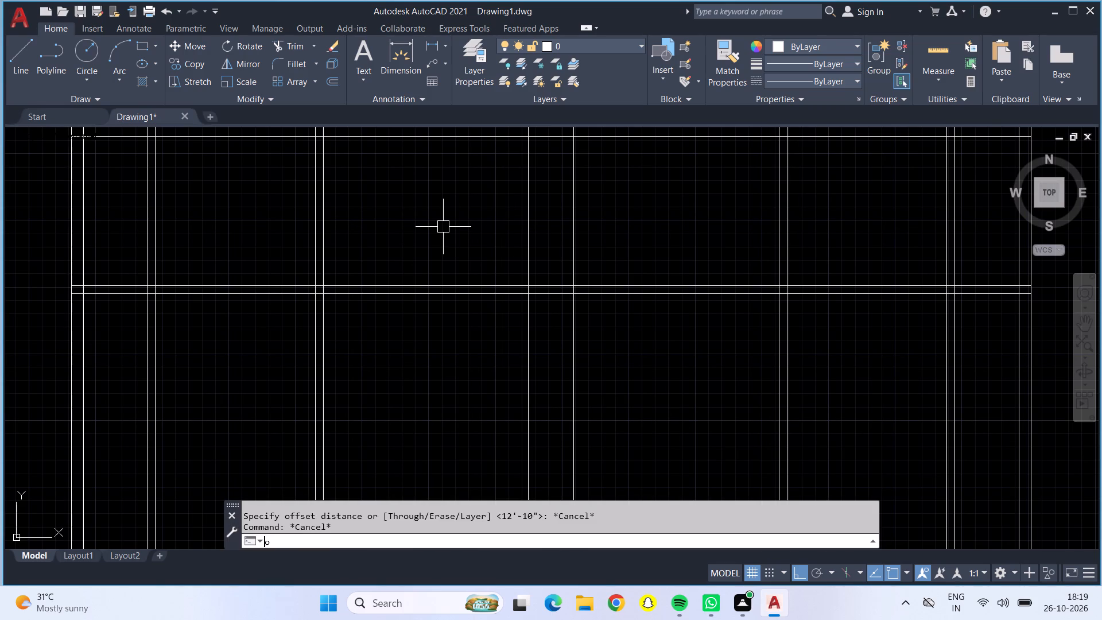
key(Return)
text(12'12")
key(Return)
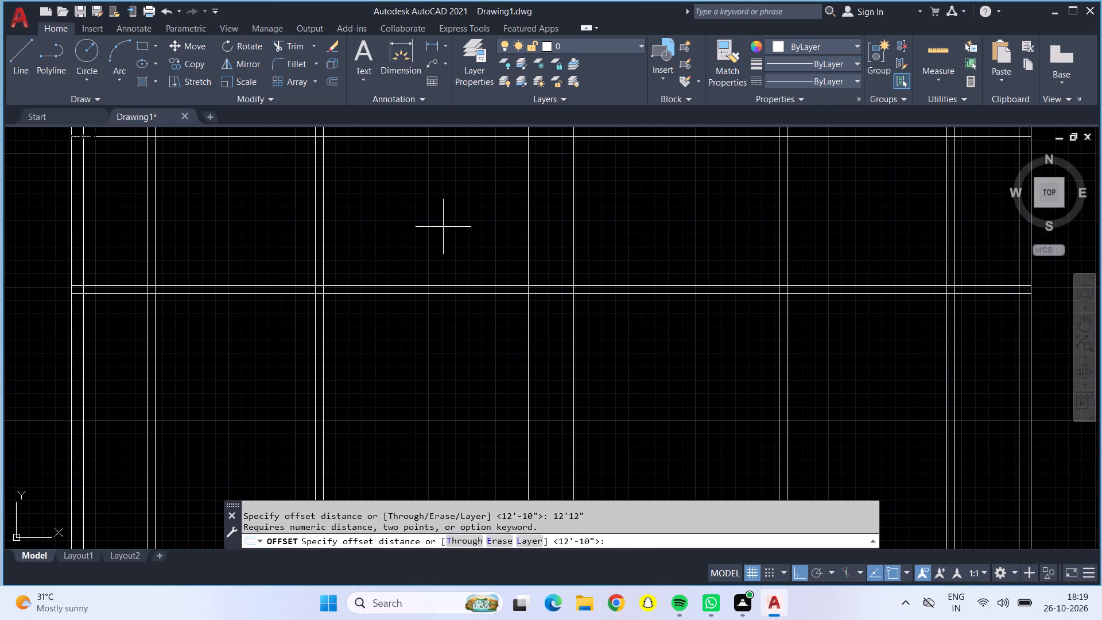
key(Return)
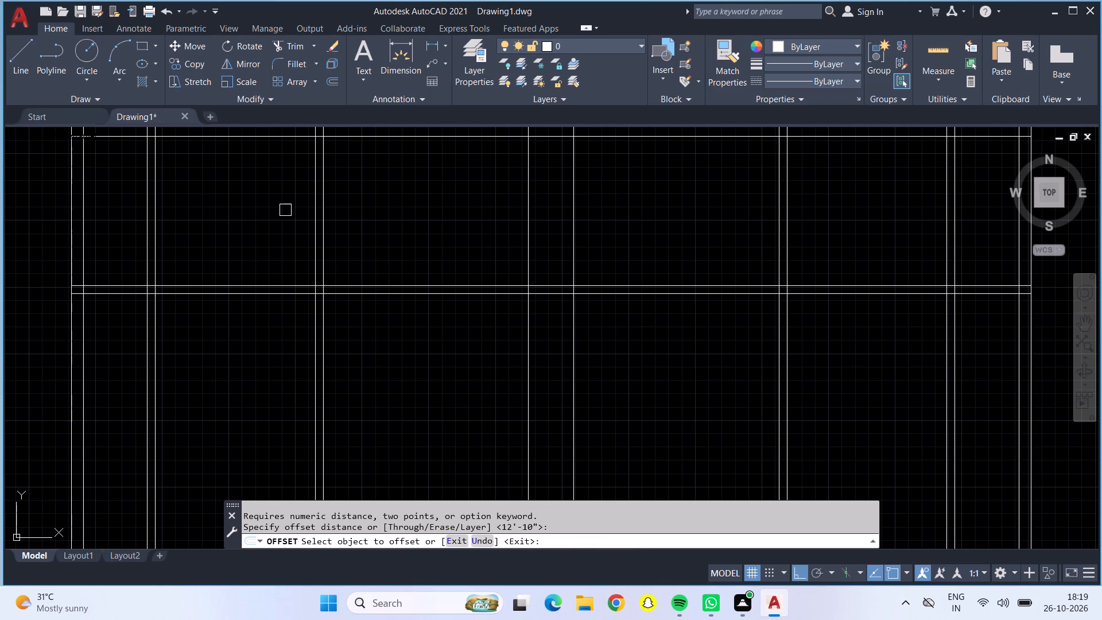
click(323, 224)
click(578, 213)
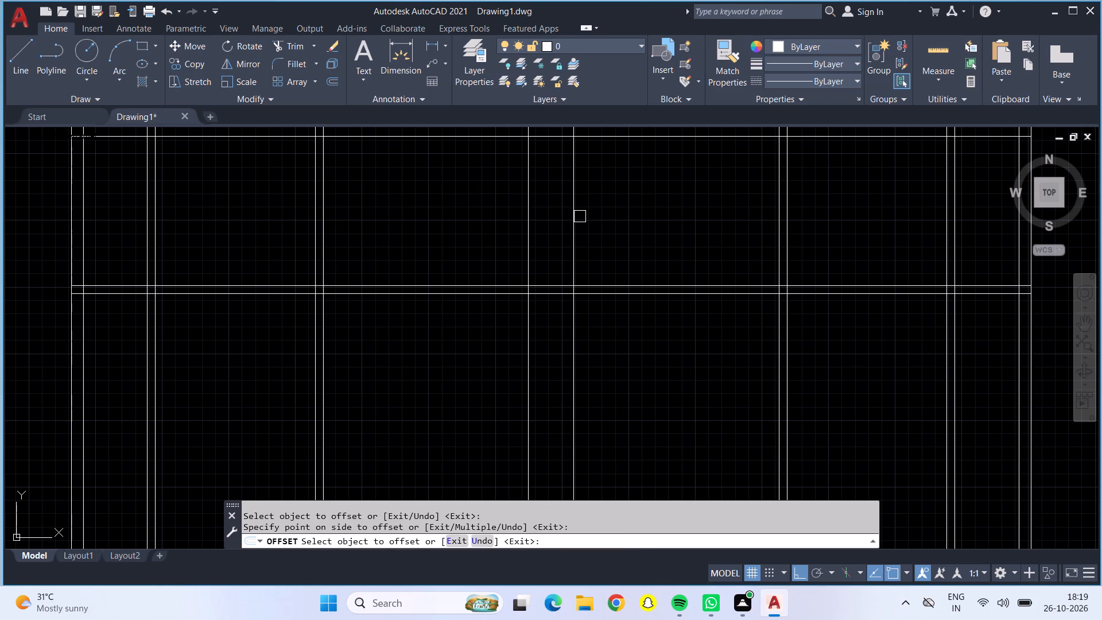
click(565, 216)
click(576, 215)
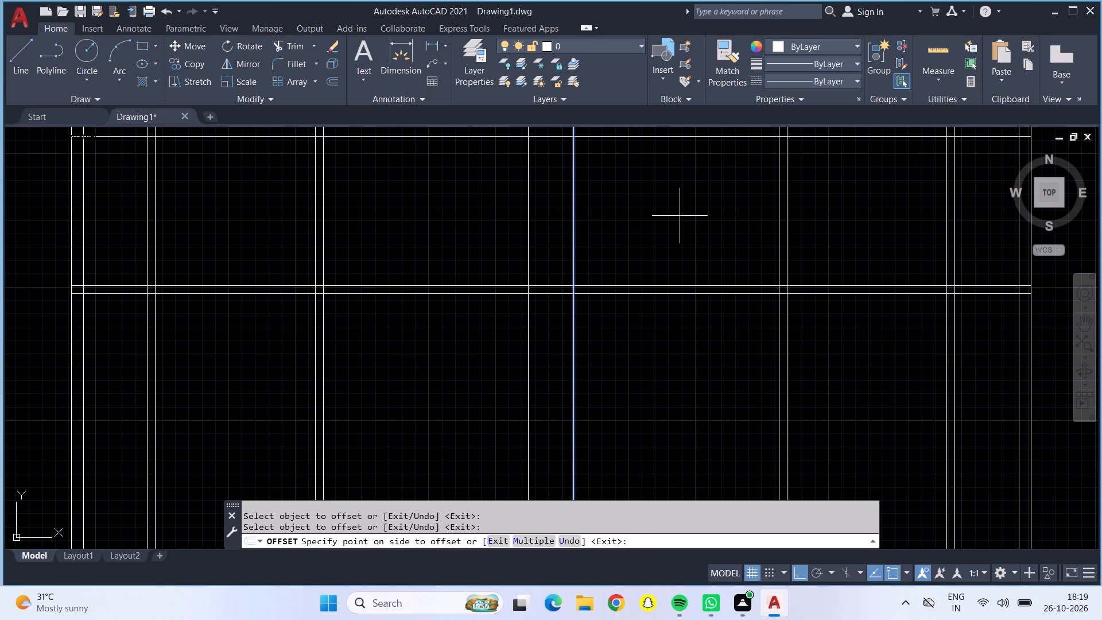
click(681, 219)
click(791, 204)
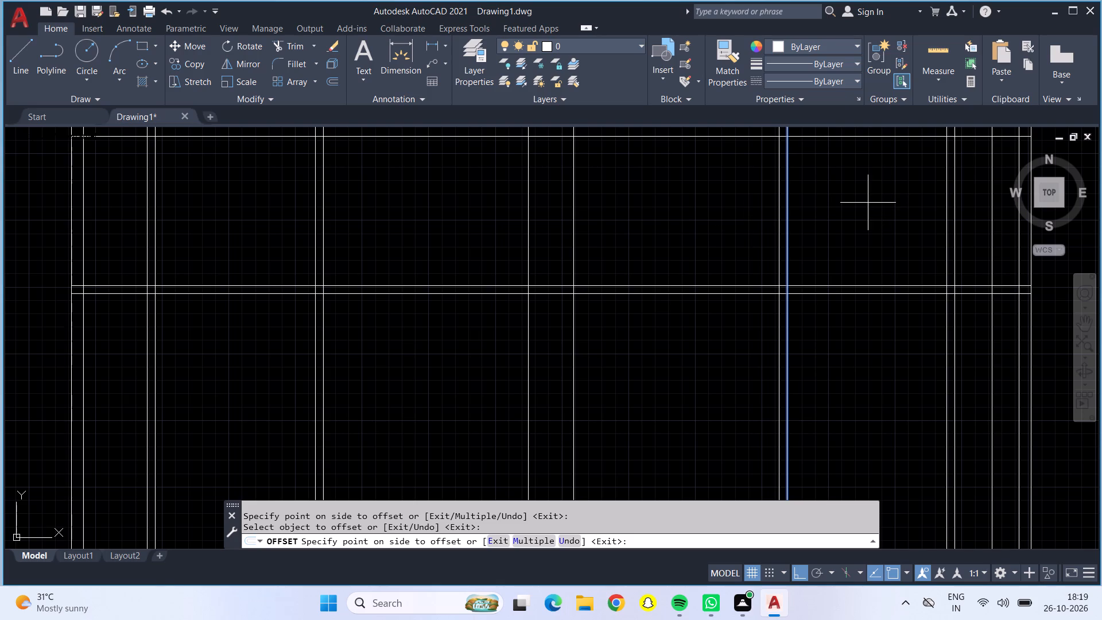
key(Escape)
Delete the middle vertical lines offset at 12'10", including the overlapping duplicate.
click(570, 224)
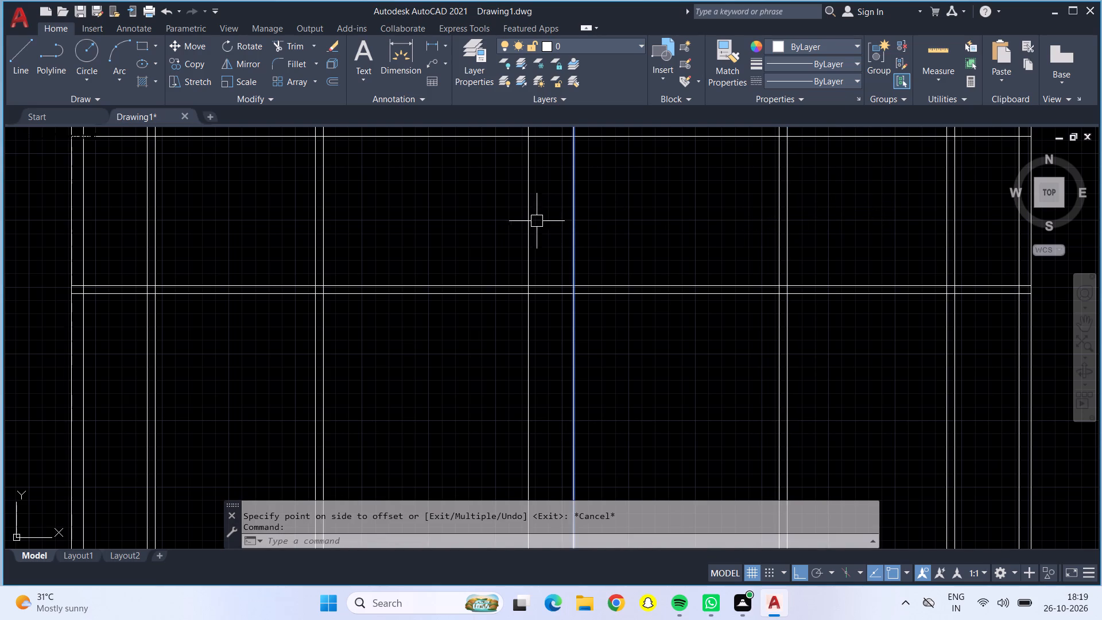
click(530, 219)
key(Delete)
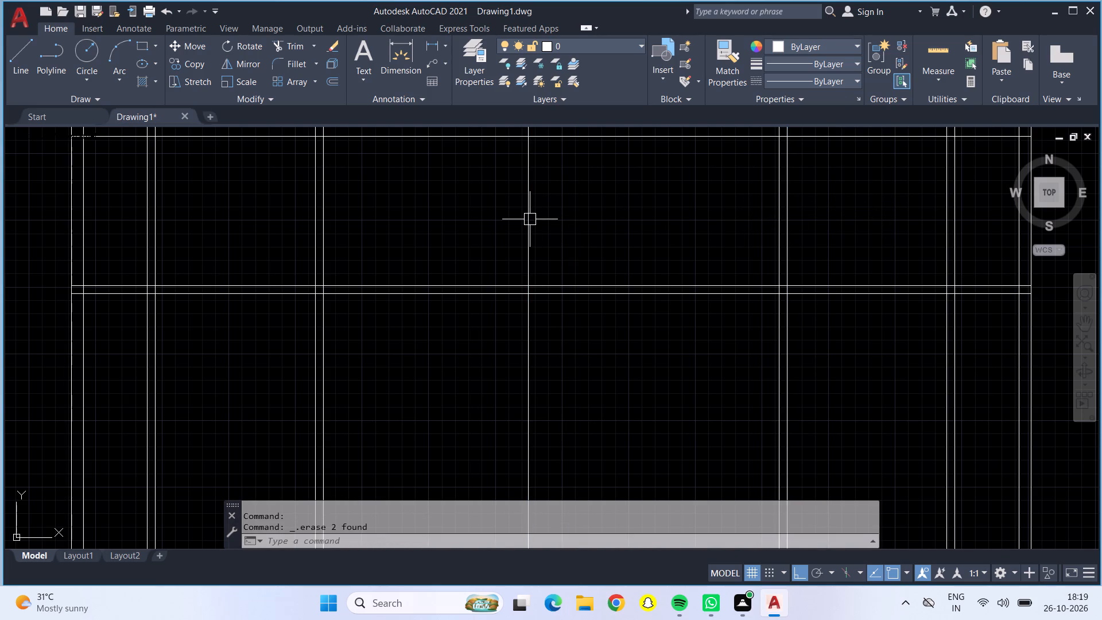
key(Delete)
key(Delete)
click(530, 219)
key(Delete)
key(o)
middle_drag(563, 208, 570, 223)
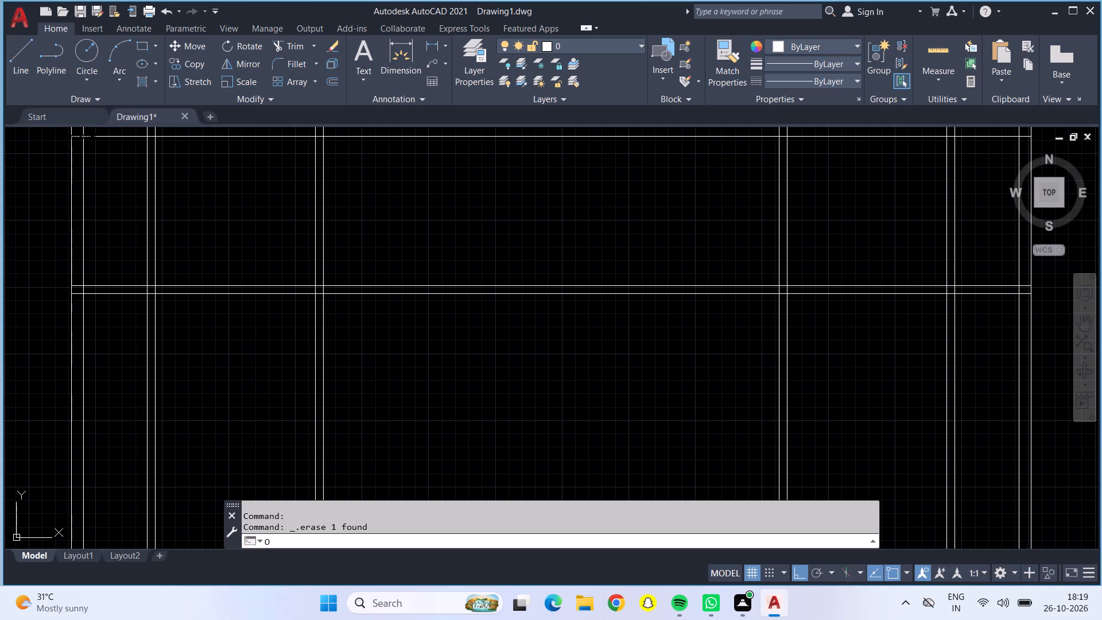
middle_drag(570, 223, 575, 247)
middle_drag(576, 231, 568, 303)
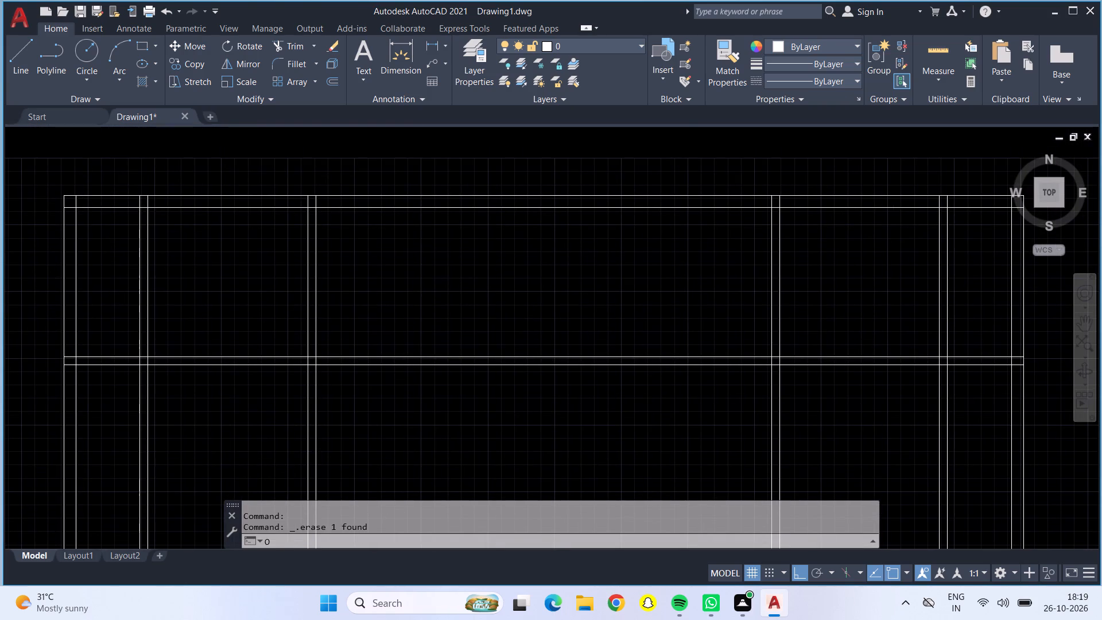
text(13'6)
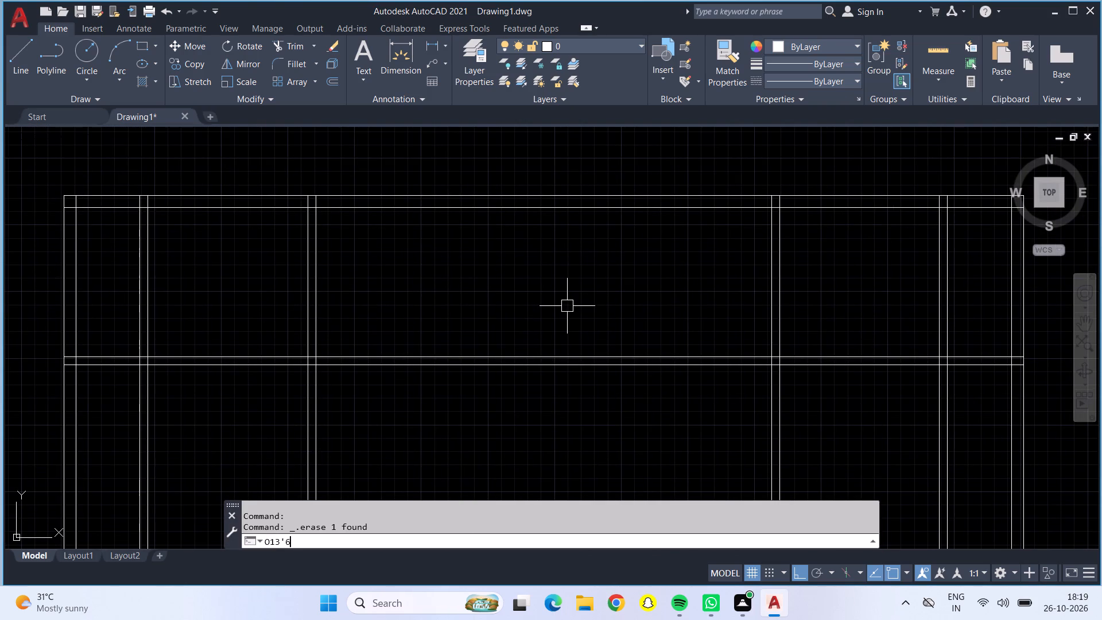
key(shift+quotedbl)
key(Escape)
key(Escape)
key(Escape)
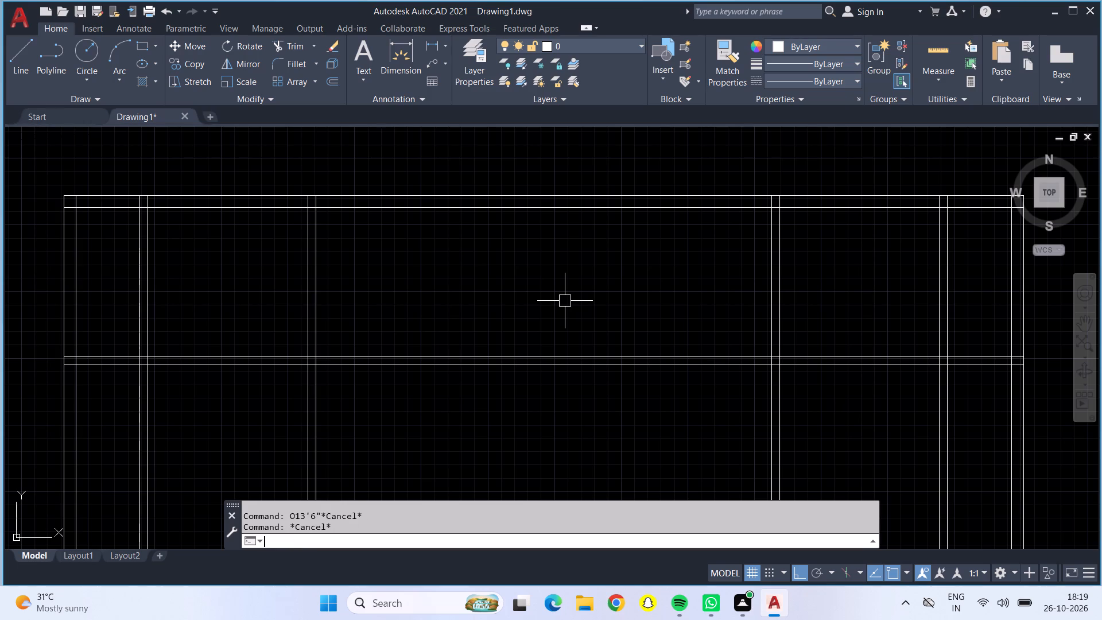
Offset the inner faces of the second pair of vertical partitions 13'6" toward the plan's middle.
key(o)
key(Return)
text(13)
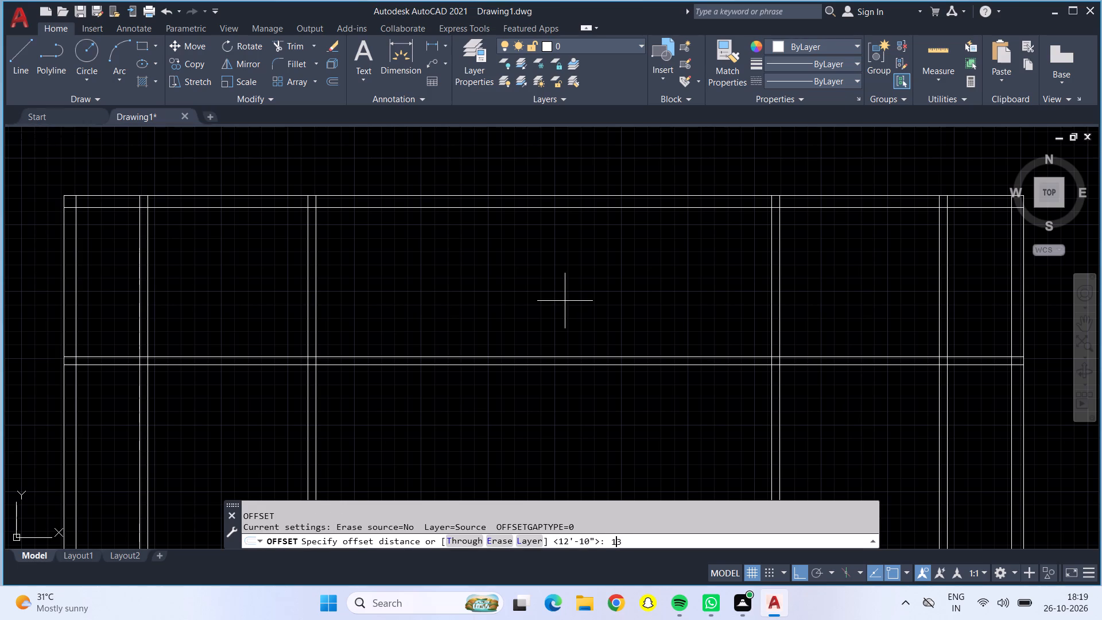
text('6)
key(shift+quotedbl)
key(Return)
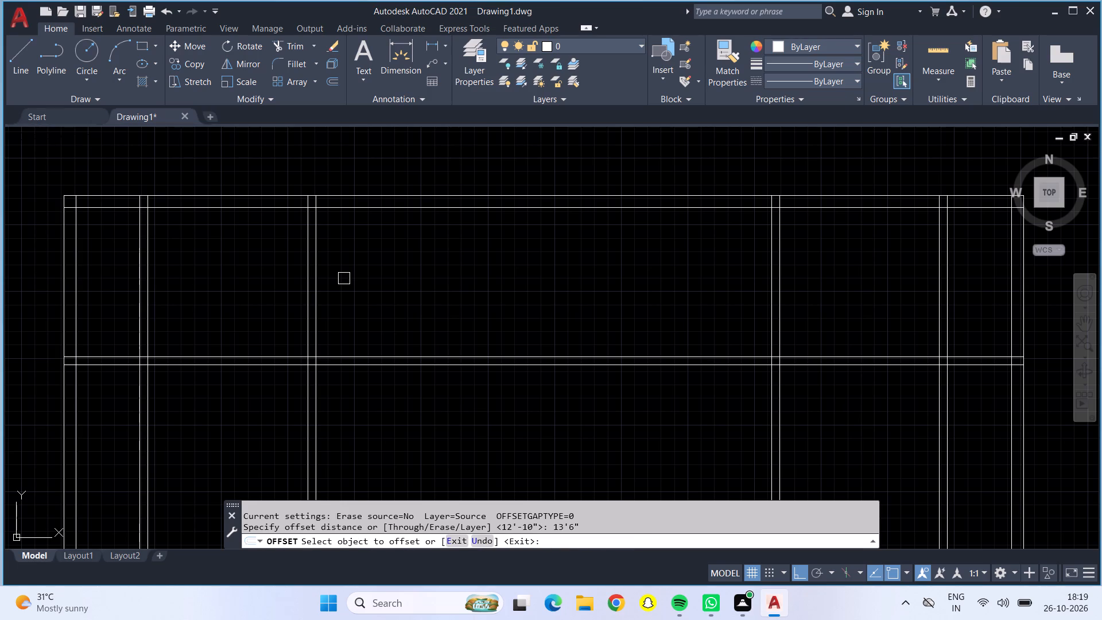
click(316, 270)
click(588, 261)
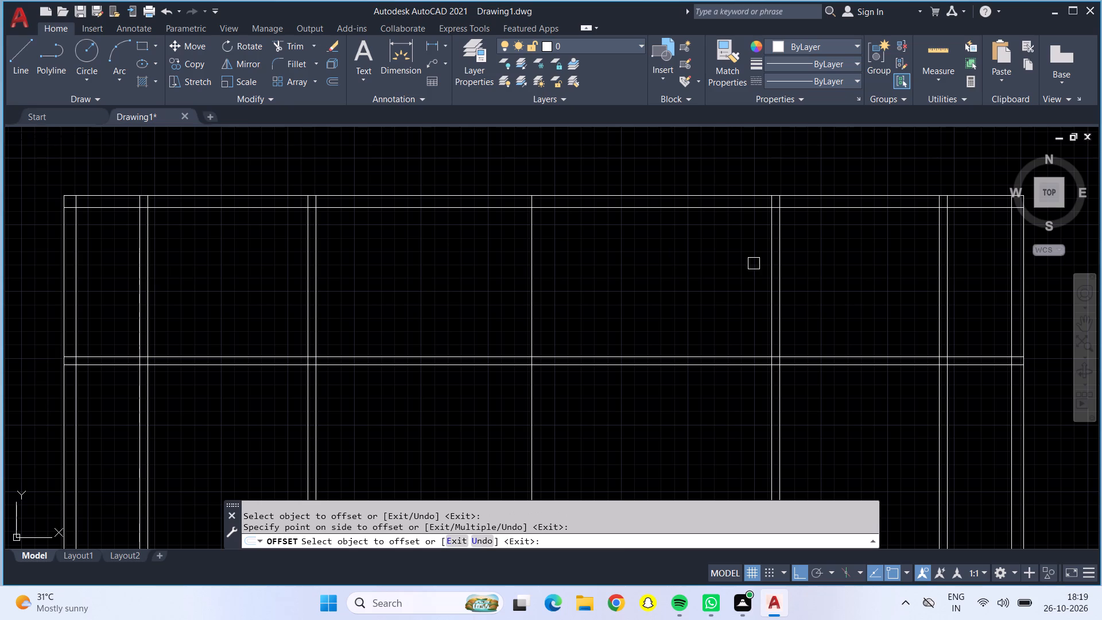
drag(770, 273, 763, 273)
click(602, 281)
Quick-measure the spaces around the two middle vertical lines in the top row of rooms.
scroll(531, 277, up, 3)
scroll(531, 277, down, 2)
scroll(579, 283, down, 1)
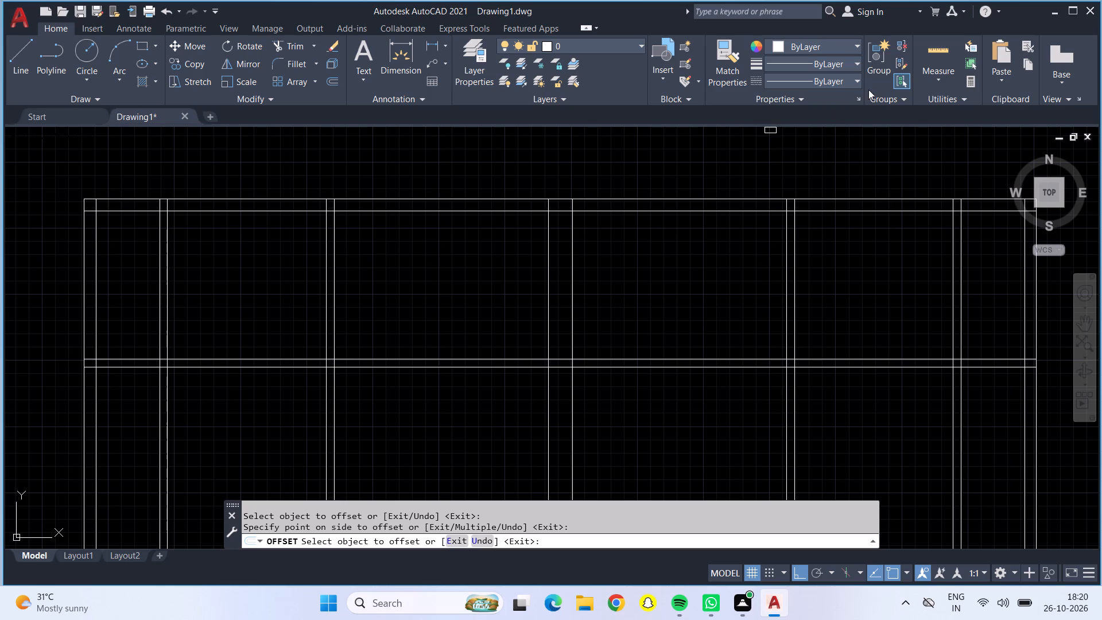
click(934, 59)
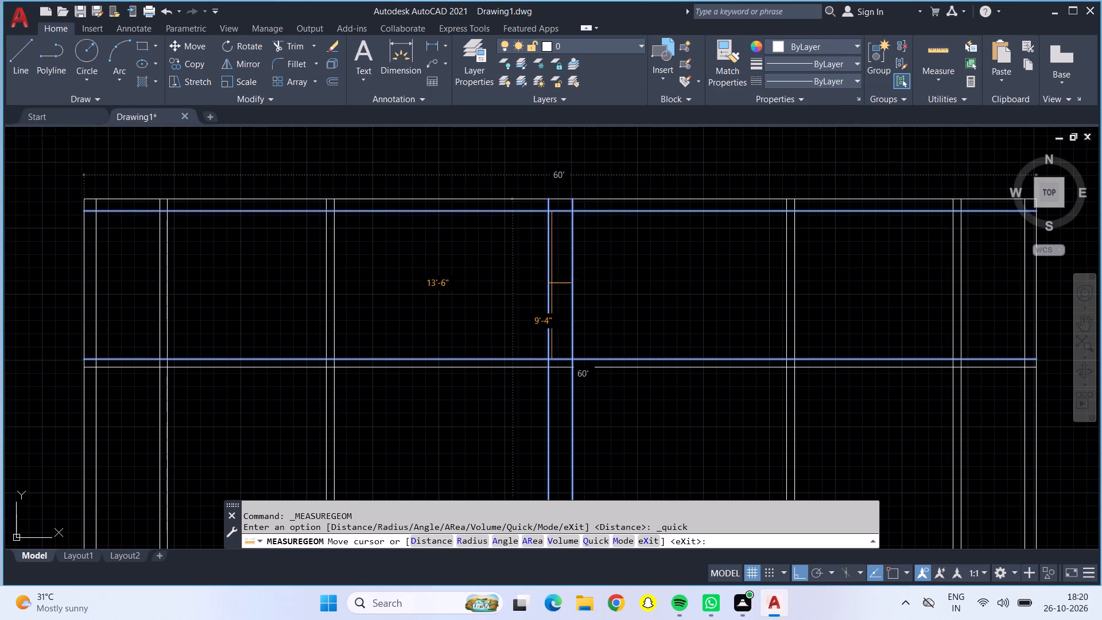
key(Escape)
Trim away all interior vertical partition lines below the horizontal partition, keeping both side outer walls.
scroll(557, 292, down, 1)
middle_drag(570, 397, 580, 328)
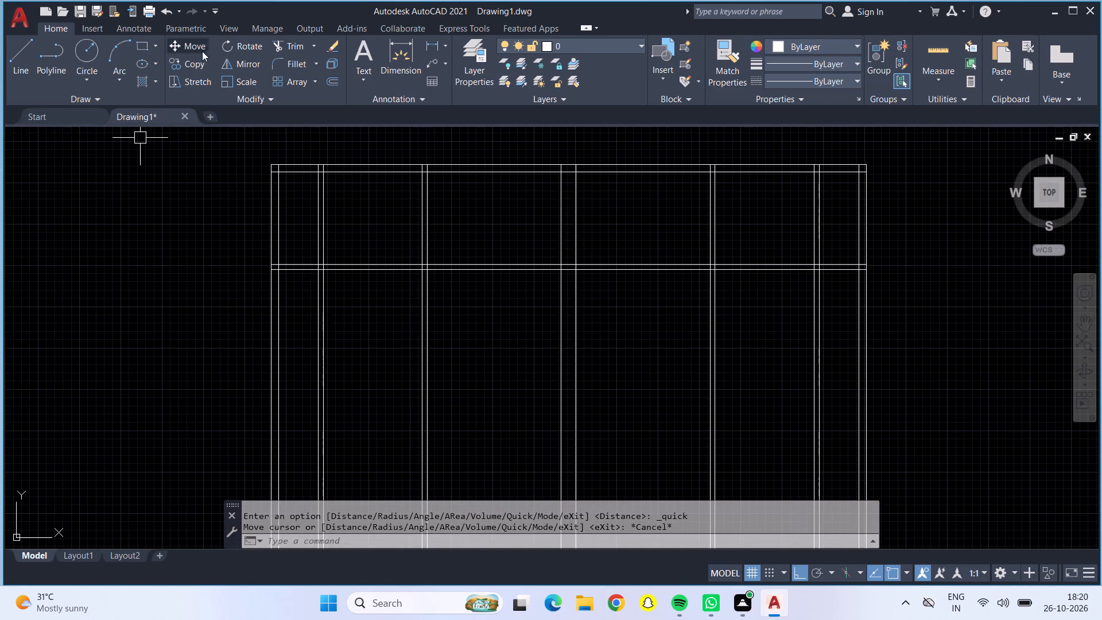
click(297, 38)
drag(305, 323, 306, 323)
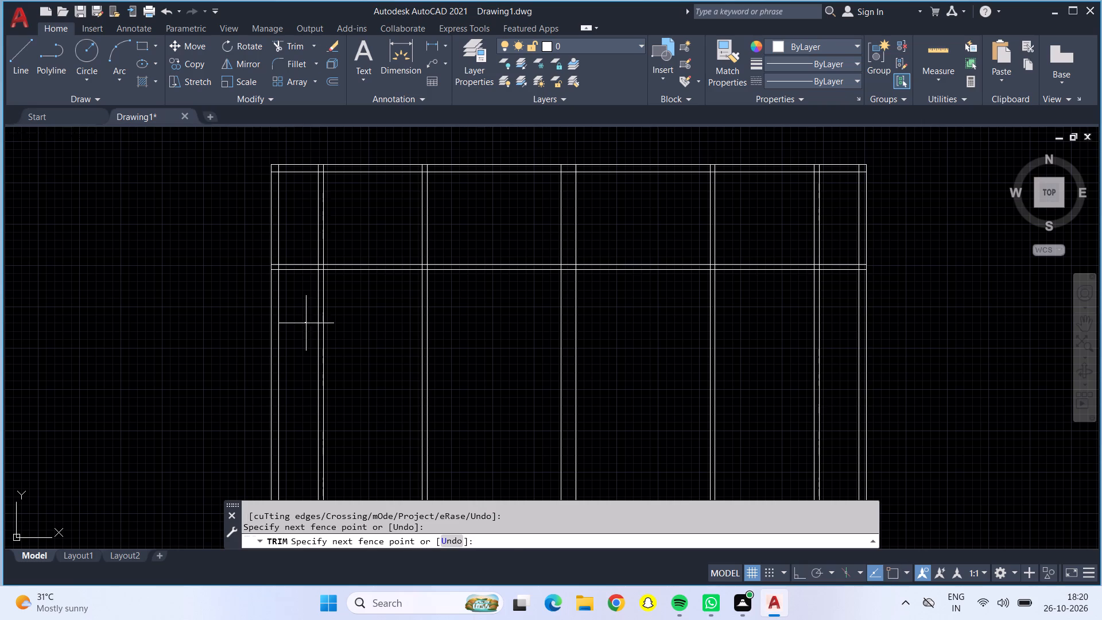
drag(306, 323, 827, 312)
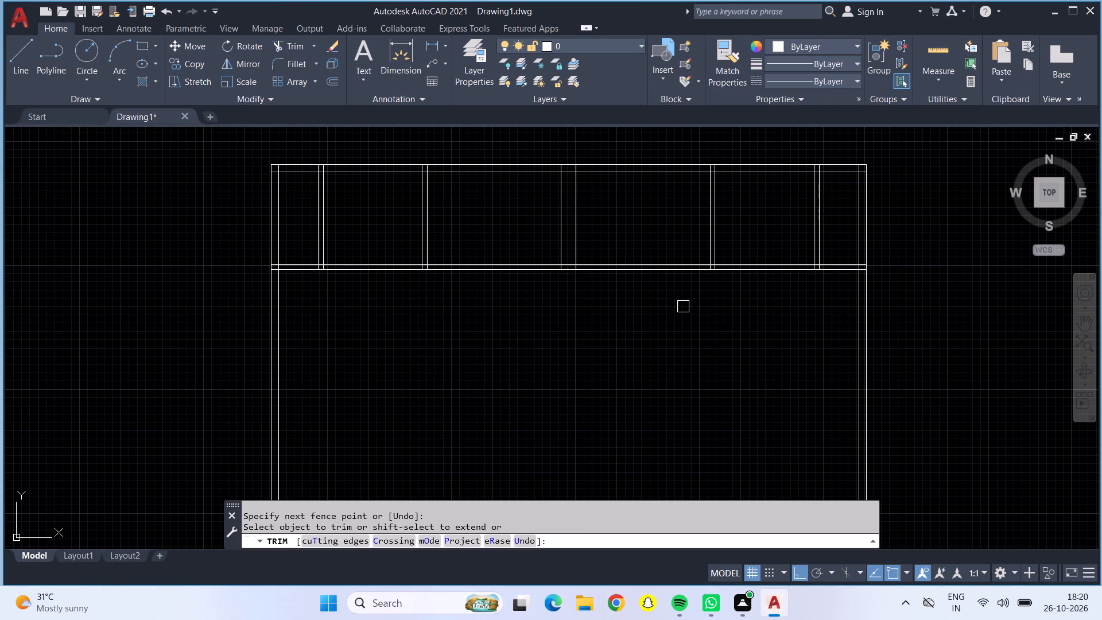
middle_drag(636, 304, 643, 263)
key(Escape)
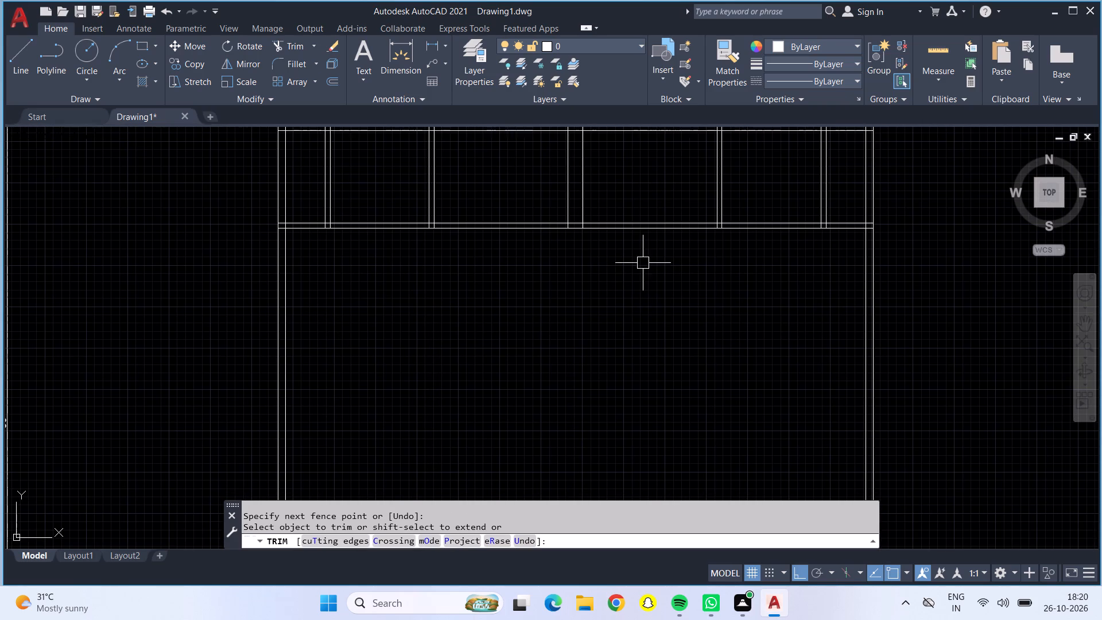
Offset the lower line of the horizontal partition 12'4" downward across the plan.
key(o)
key(Return)
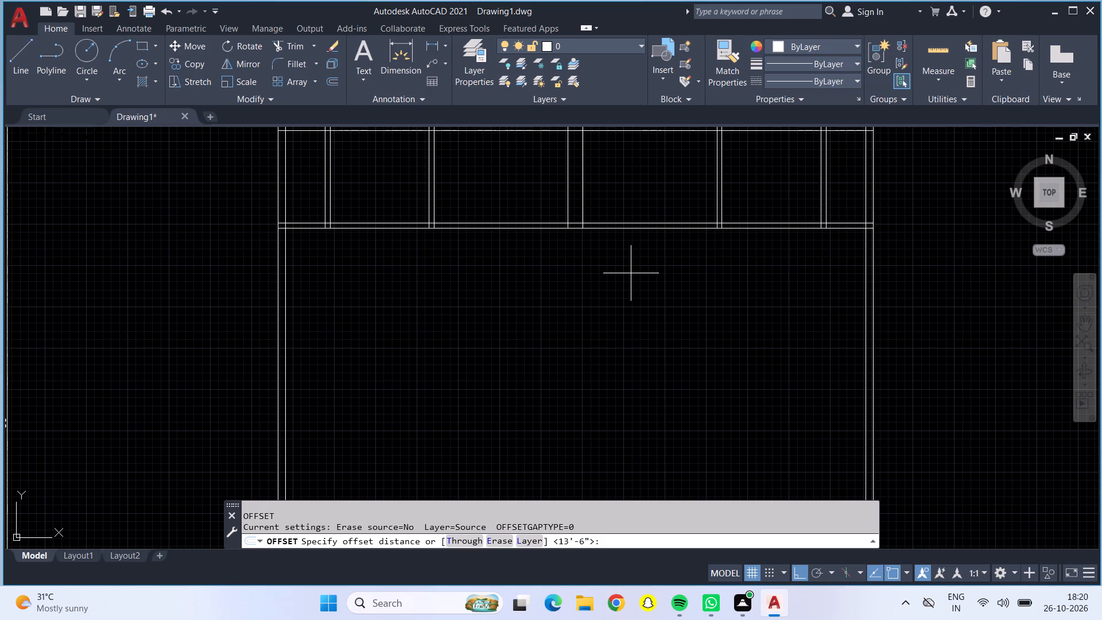
text(12)
key(apostrophe)
text(4")
key(Return)
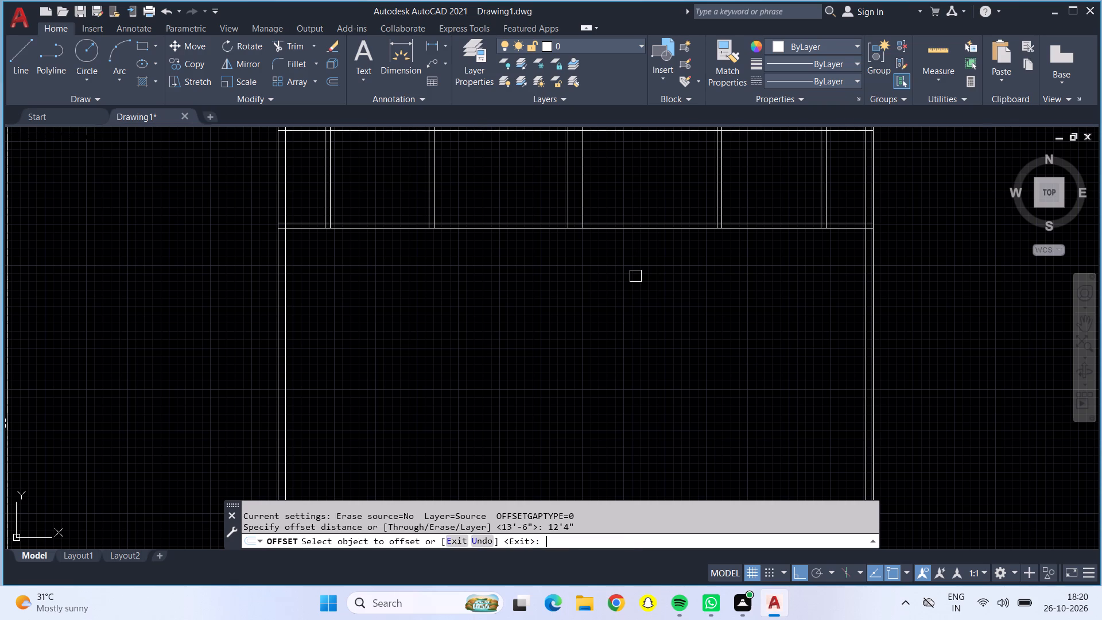
click(599, 225)
click(619, 286)
key(Escape)
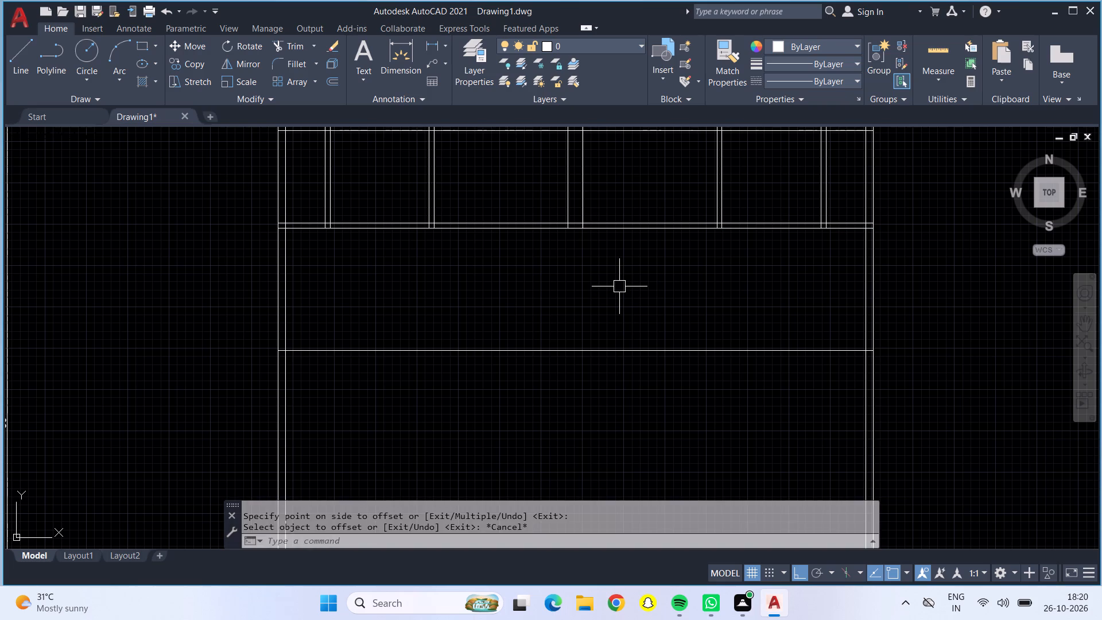
Offset the new horizontal line 6" downward to form the second horizontal partition wall.
key(o)
key(Return)
key(6)
key(shift+quotedbl)
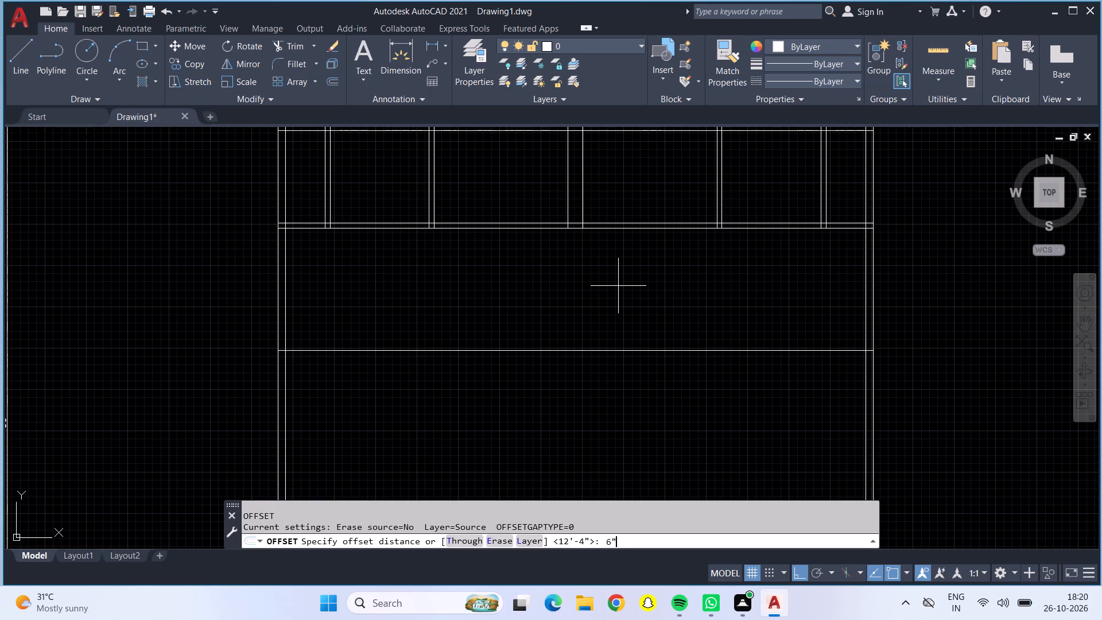
key(Return)
click(628, 347)
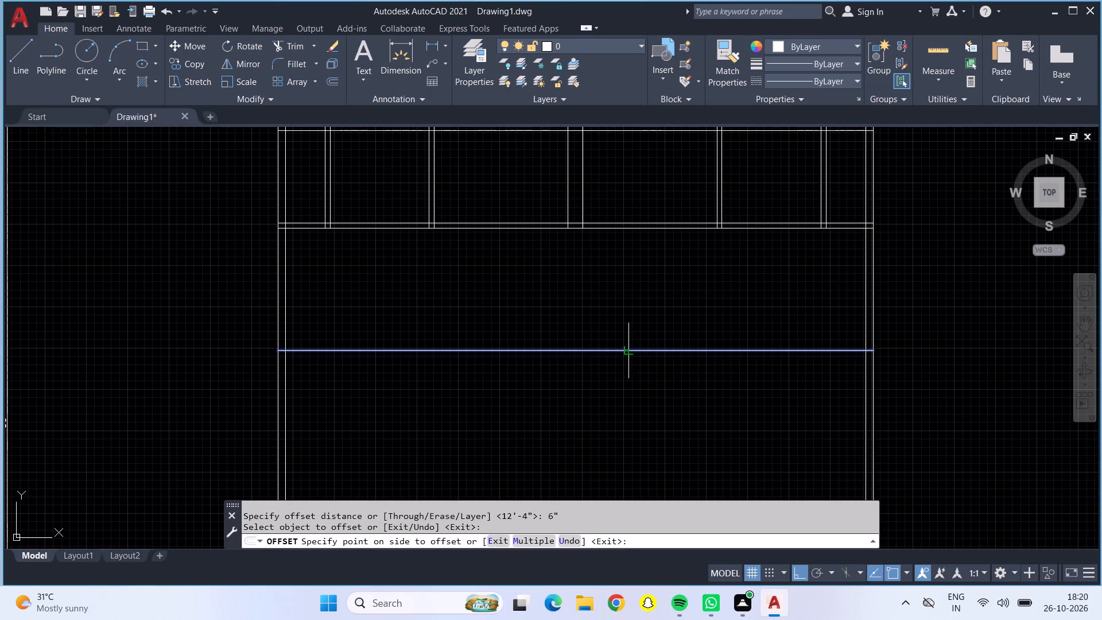
click(632, 383)
key(Escape)
Offset the inner faces of both side outer walls 10'6" inward.
key(o)
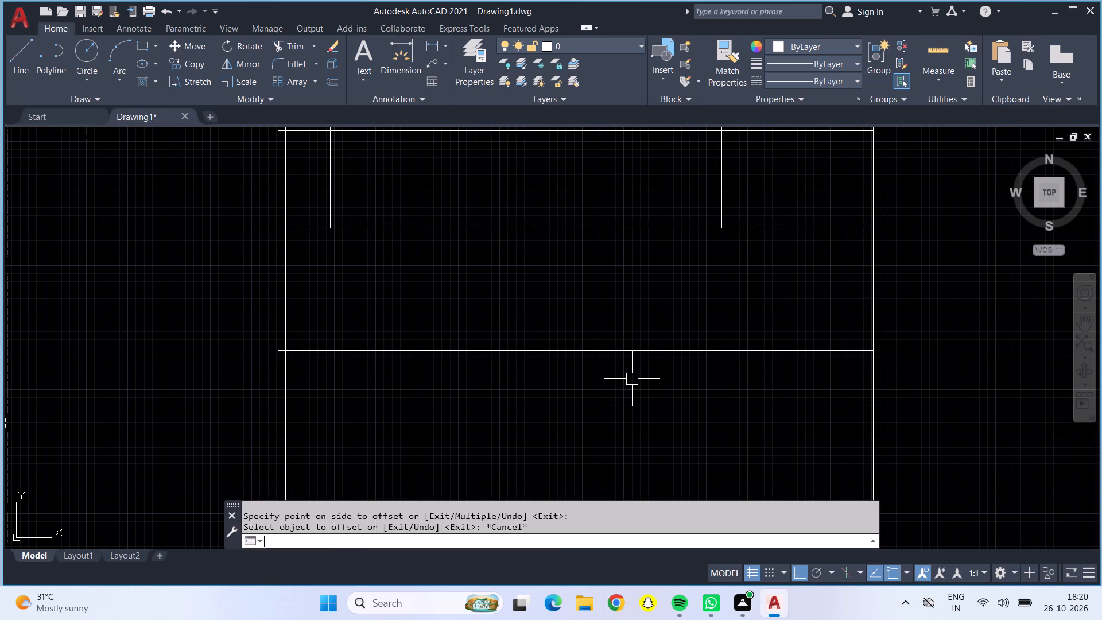
key(Return)
scroll(597, 379, down, 1)
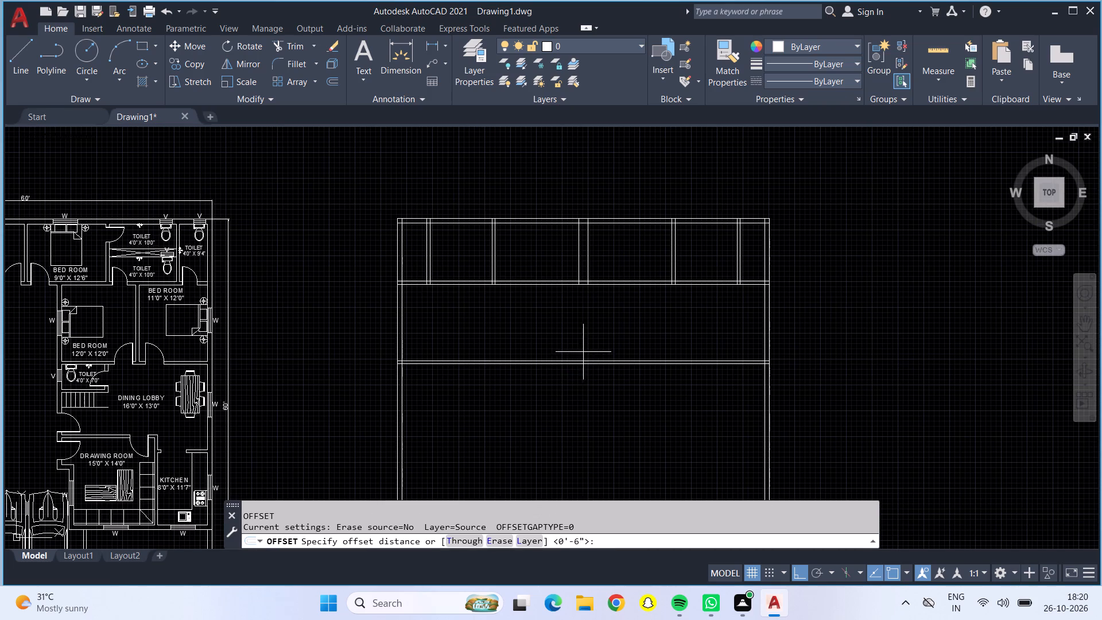
scroll(588, 340, up, 2)
middle_drag(588, 340, 703, 327)
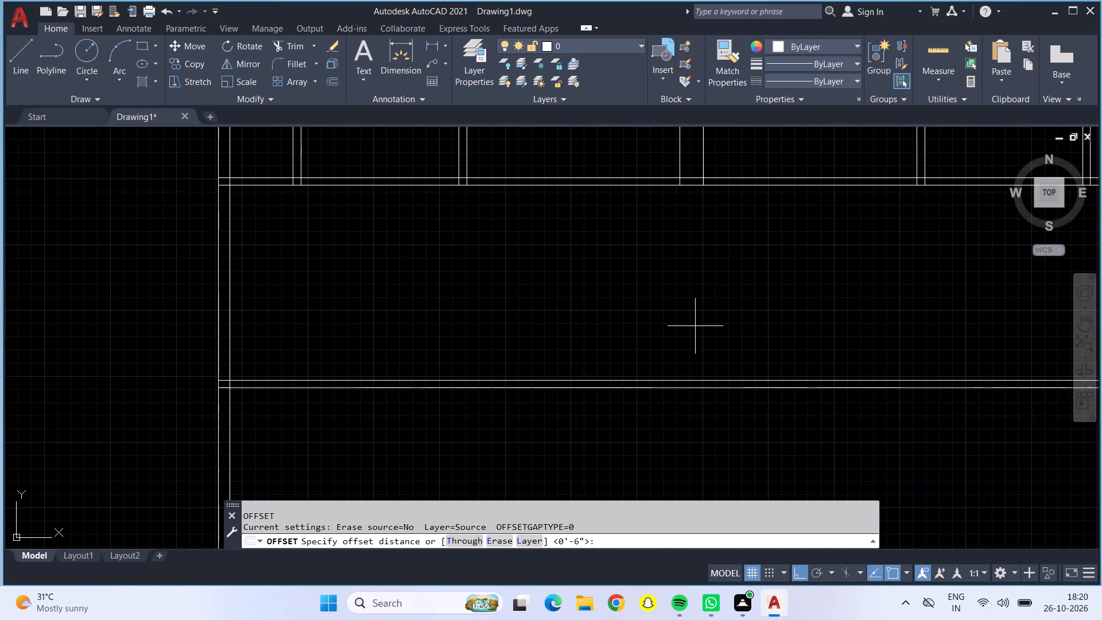
text(106")
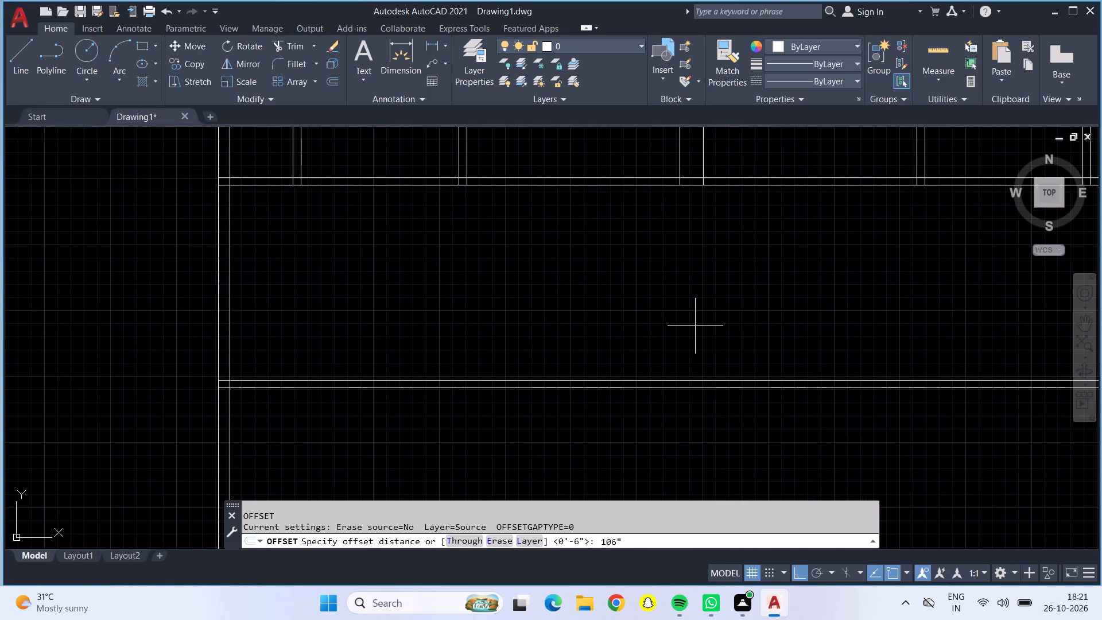
key(BackSpace)
key(BackSpace)
text('6")
key(Return)
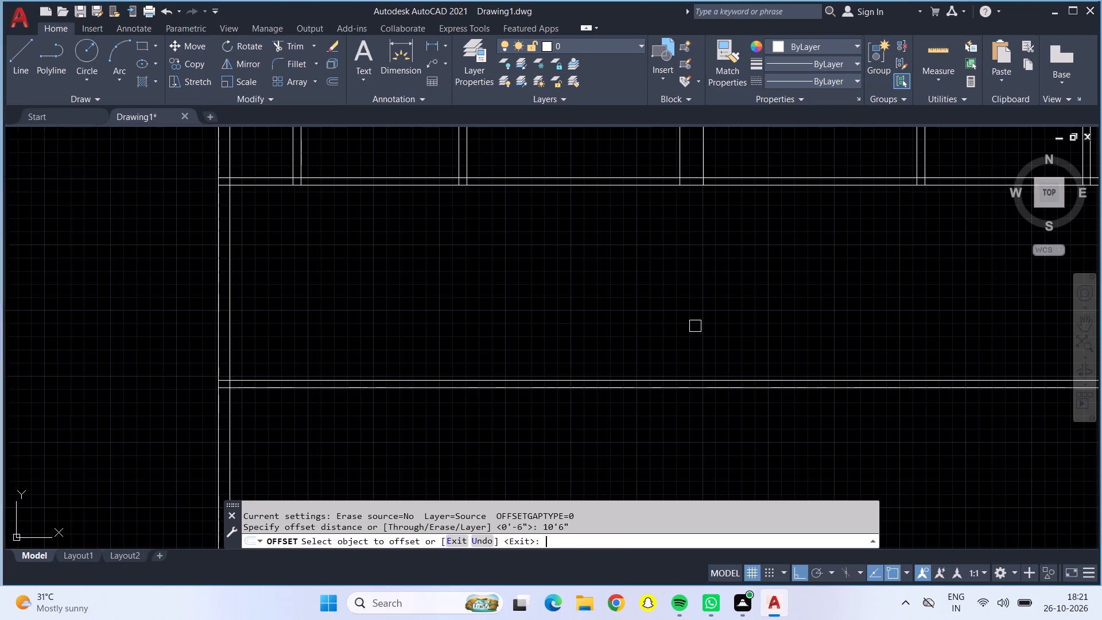
click(232, 312)
click(501, 299)
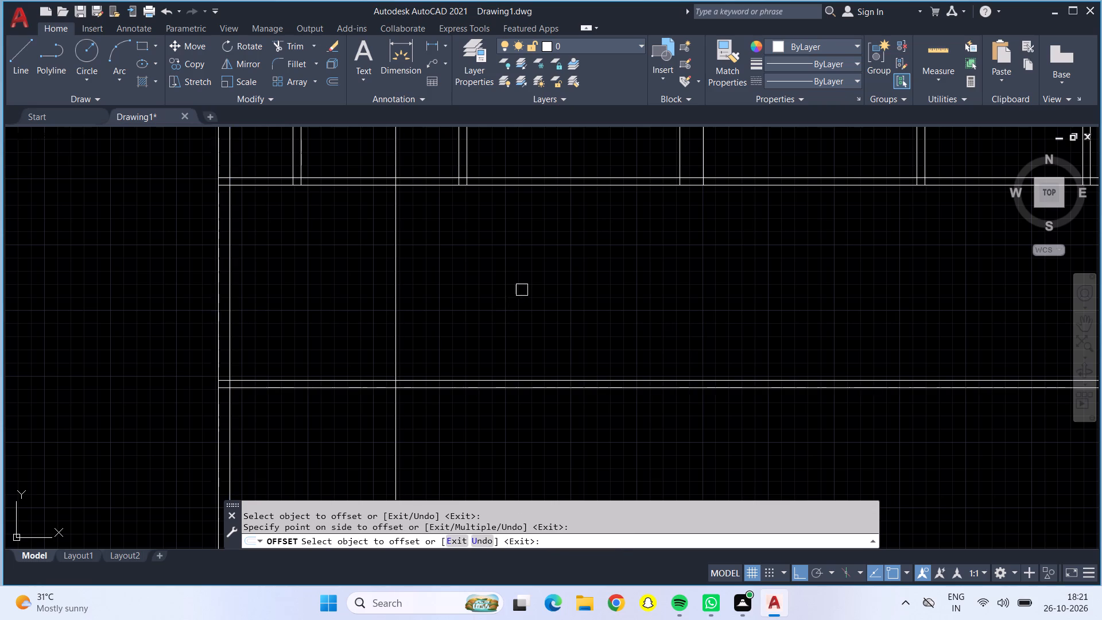
scroll(522, 290, down, 1)
middle_drag(602, 280, 547, 284)
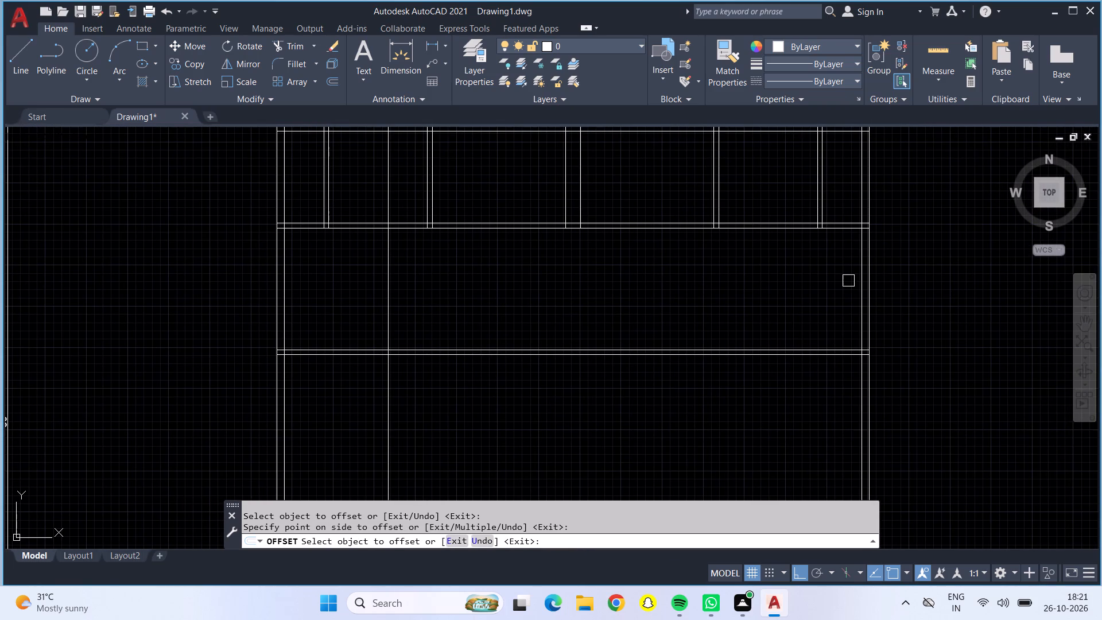
drag(858, 282, 850, 281)
click(636, 274)
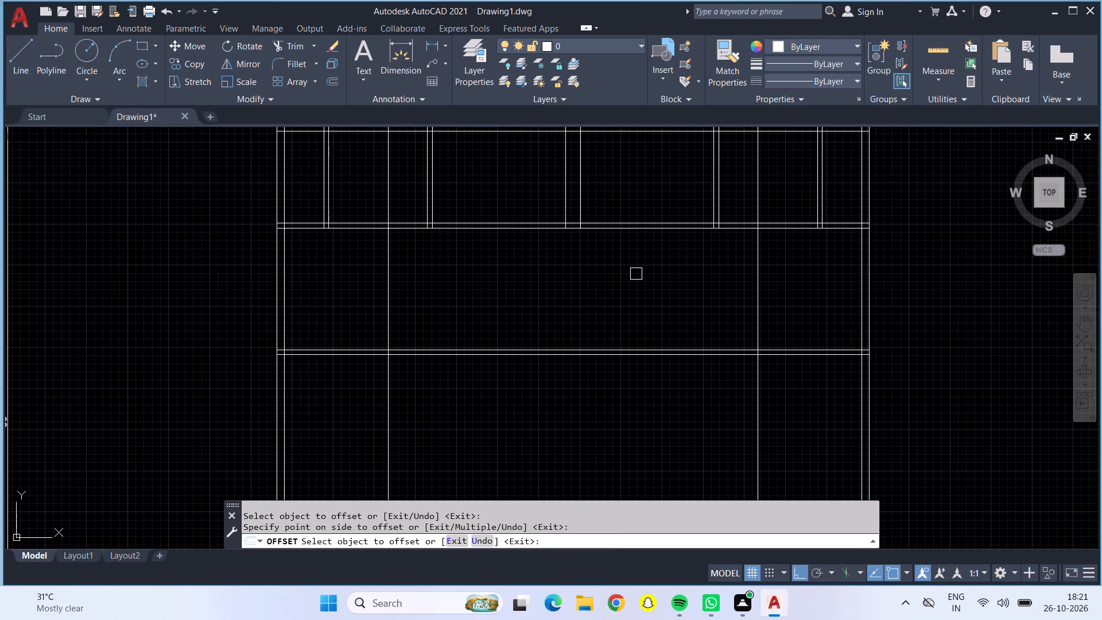
key(Escape)
Offset the two new vertical lines 6" toward the plan's centre to form a pair of vertical partition walls.
key(o)
key(Return)
text(6")
key(Return)
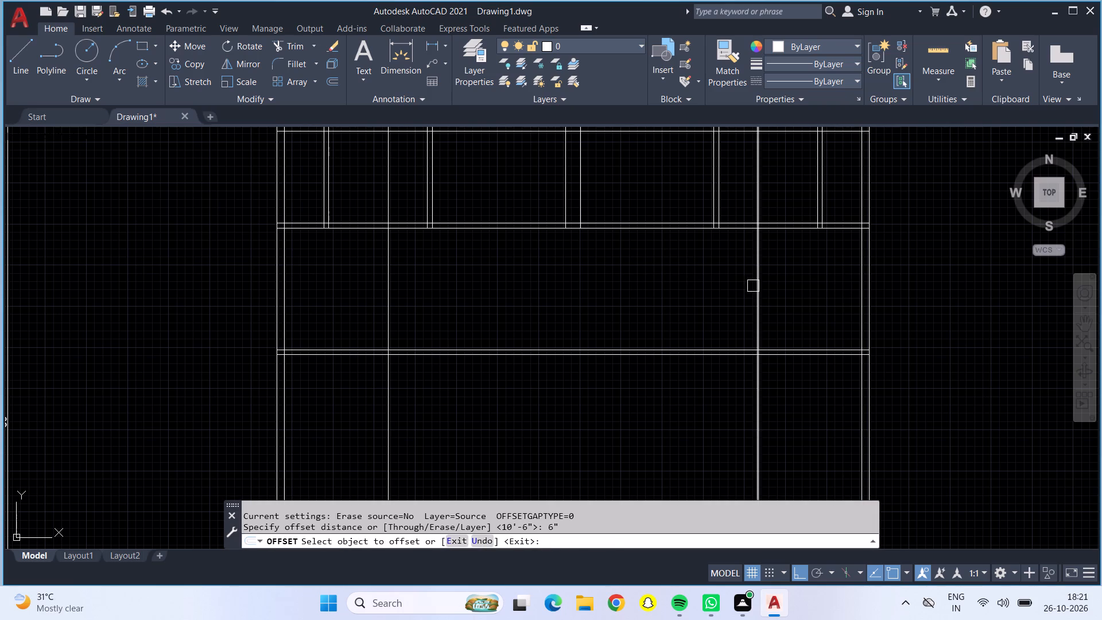
drag(753, 286, 745, 284)
click(709, 273)
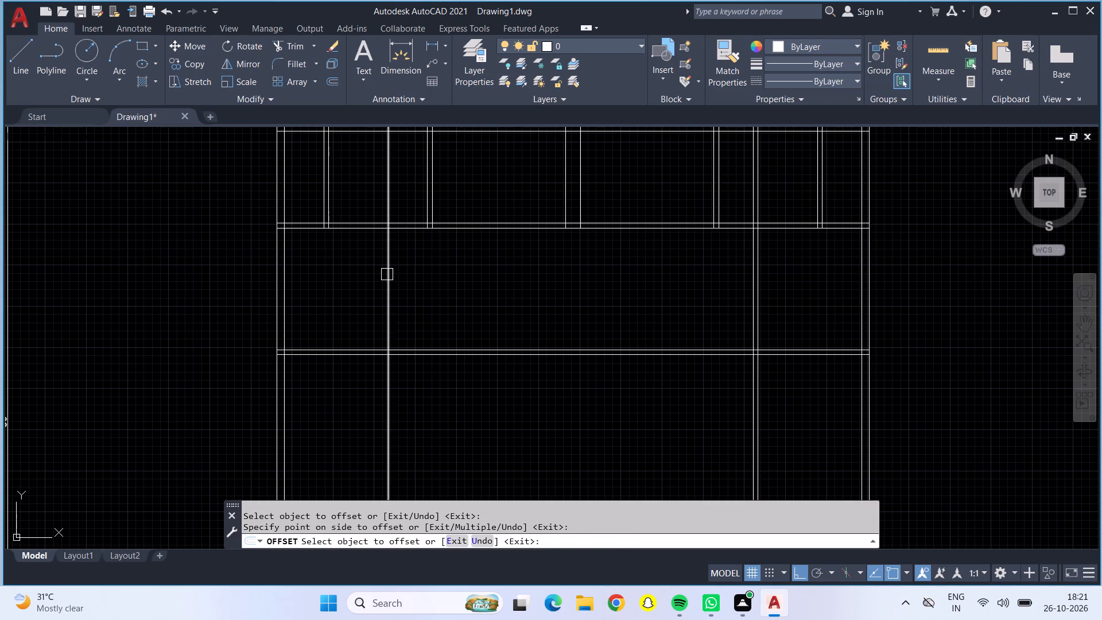
click(387, 274)
click(450, 297)
key(Escape)
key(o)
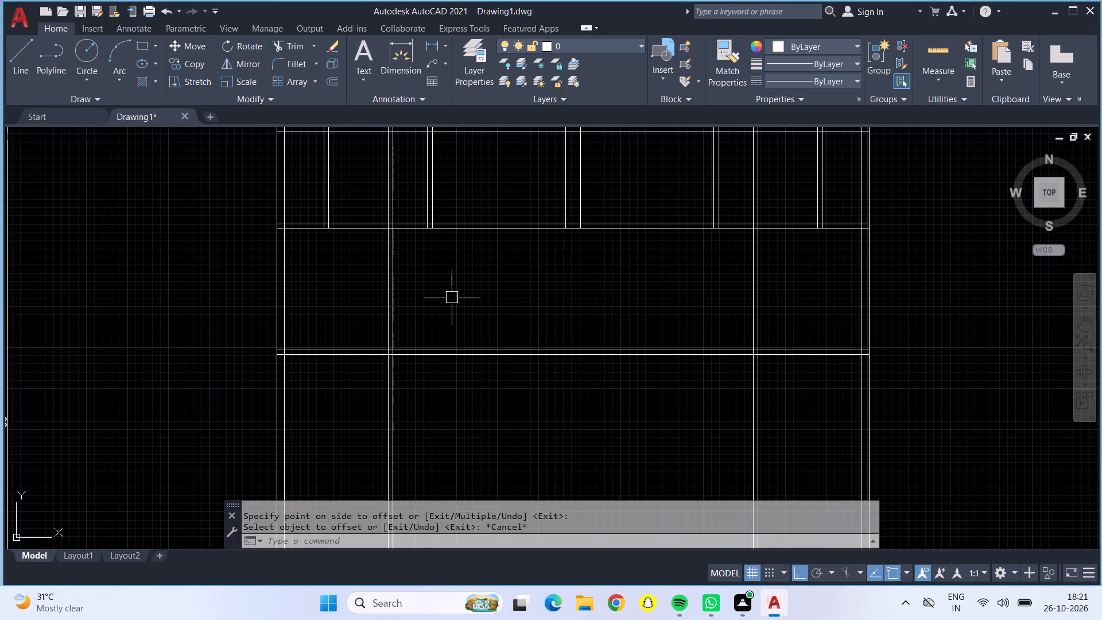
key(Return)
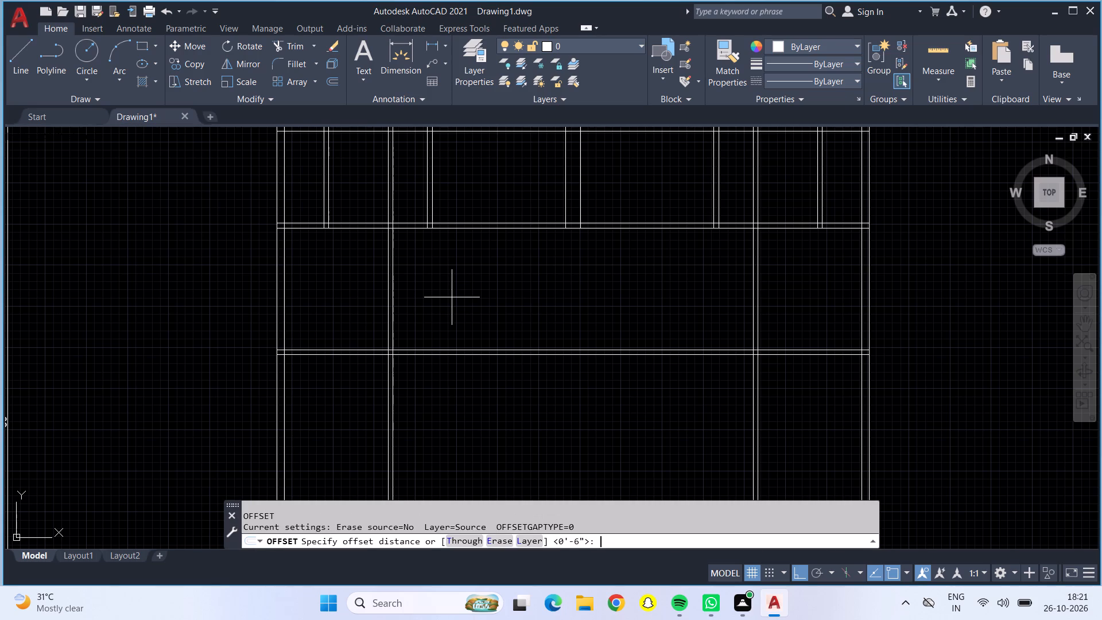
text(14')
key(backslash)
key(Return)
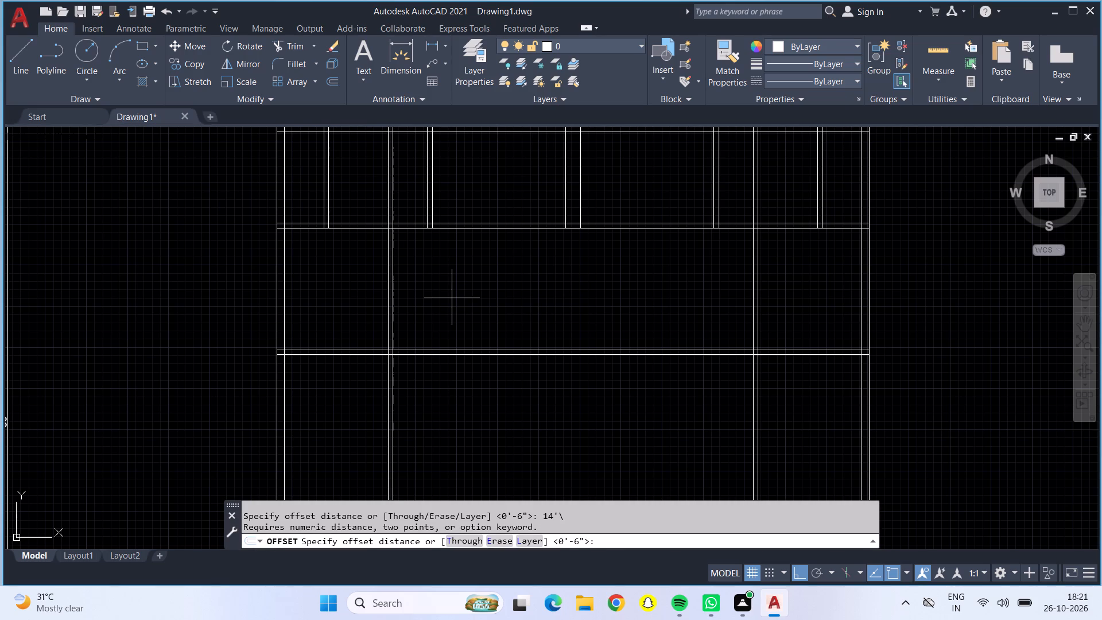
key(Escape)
Offset the inner line of each new vertical partition 14' toward the plan's centre.
key(o)
key(Return)
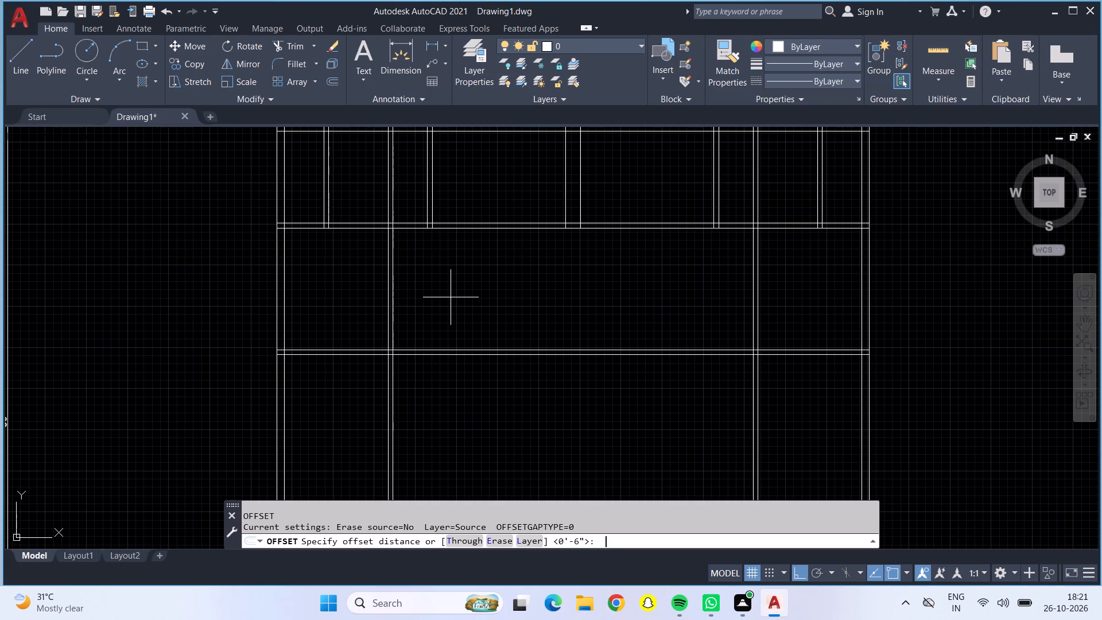
text(14')
key(Return)
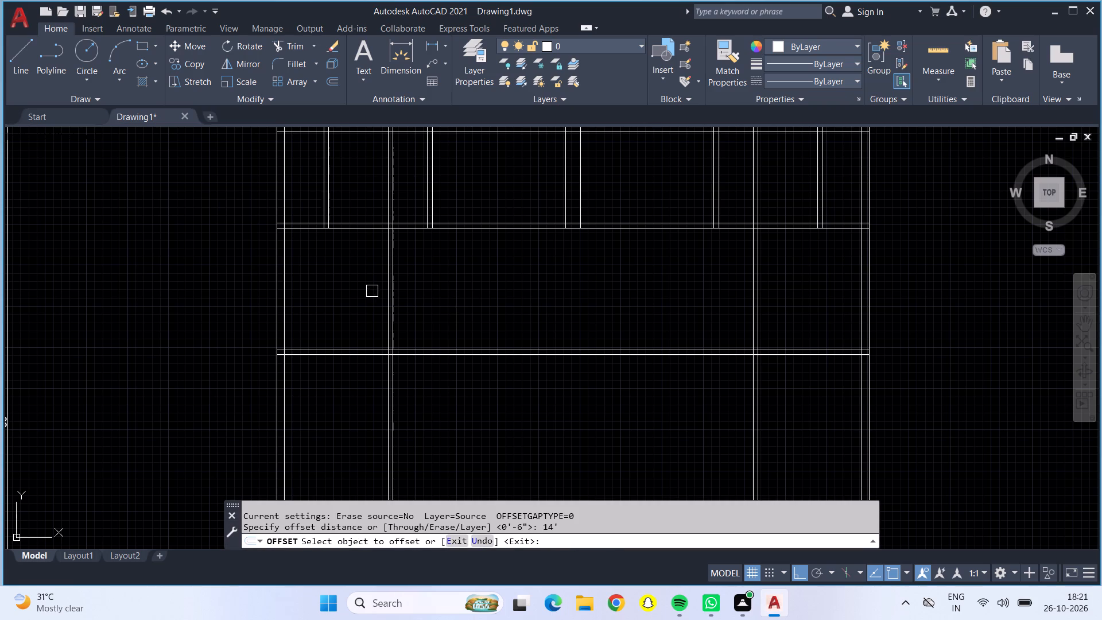
click(391, 296)
click(542, 304)
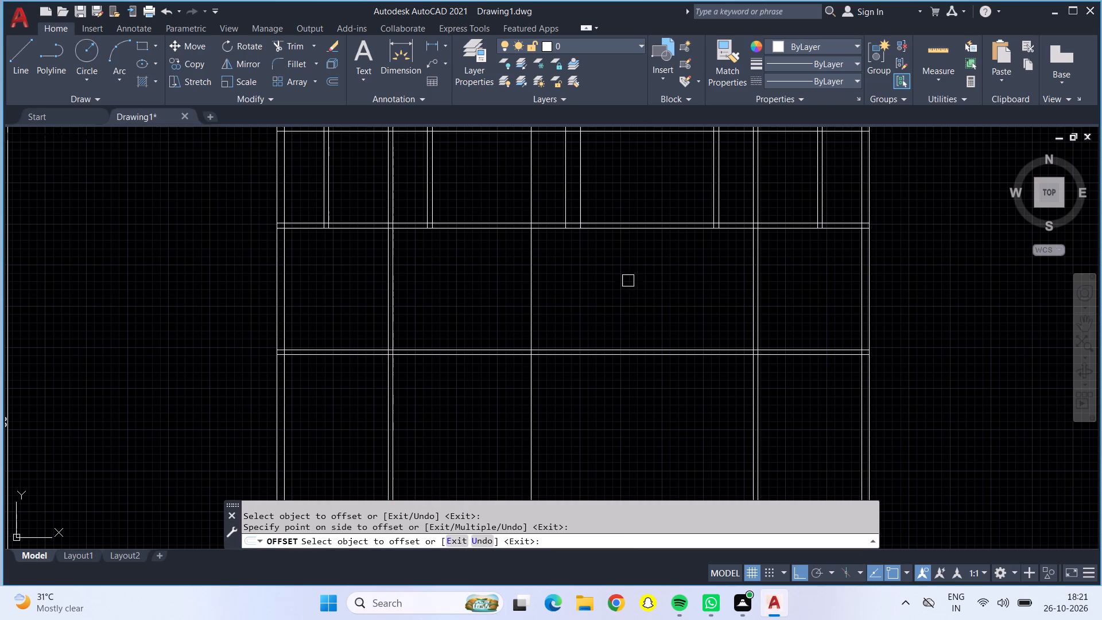
click(750, 272)
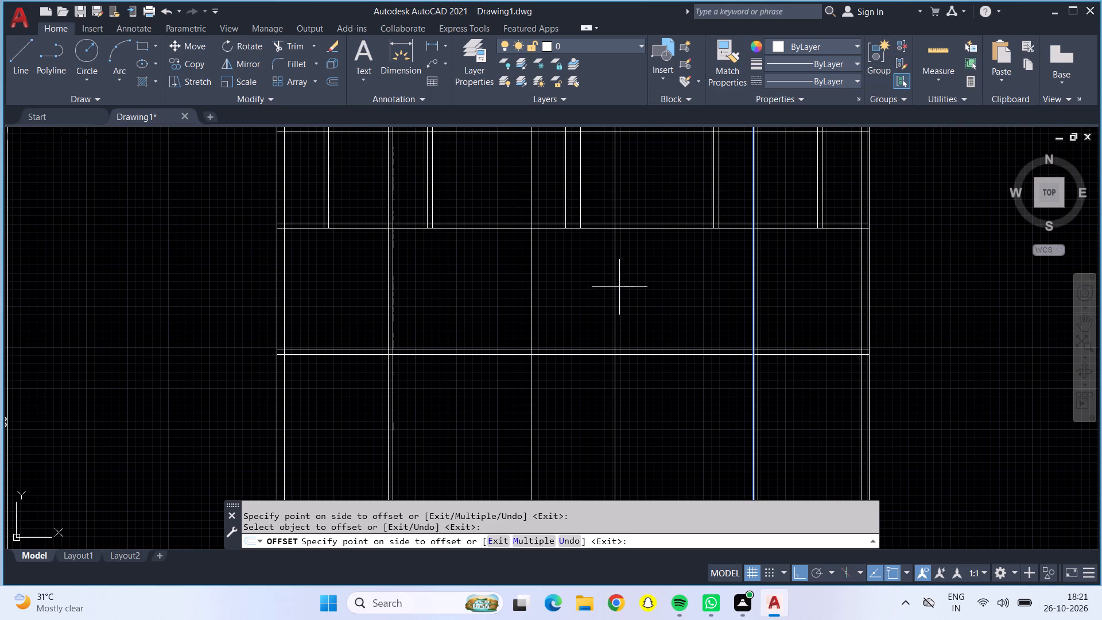
click(619, 287)
key(Escape)
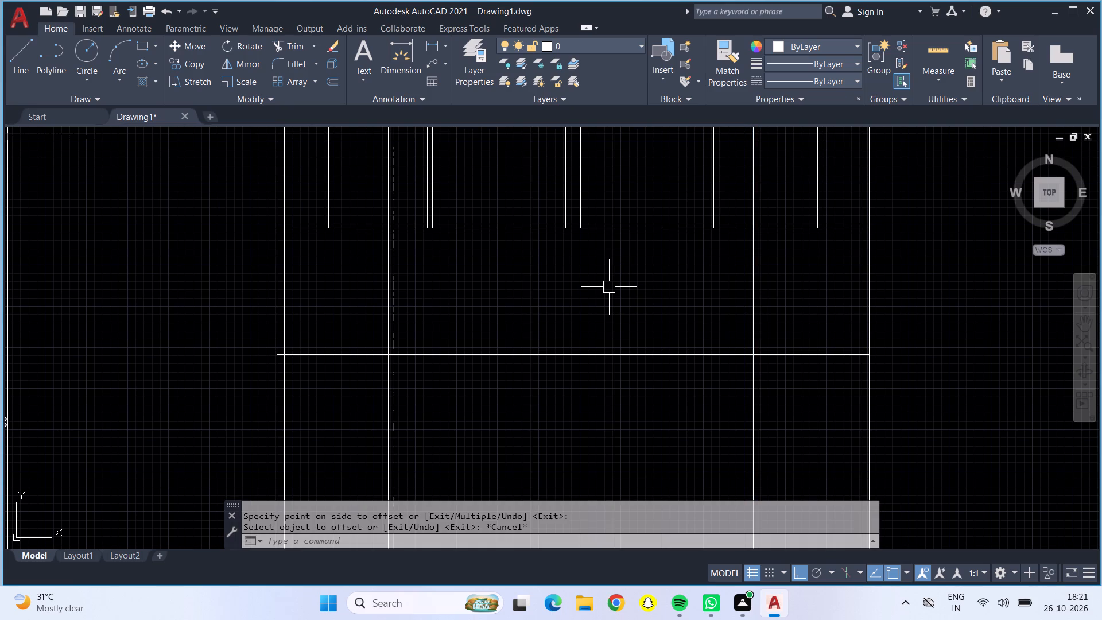
Offset the two central vertical lines 6" toward each other to form the middle pair of partition walls.
key(o)
key(Return)
key(6)
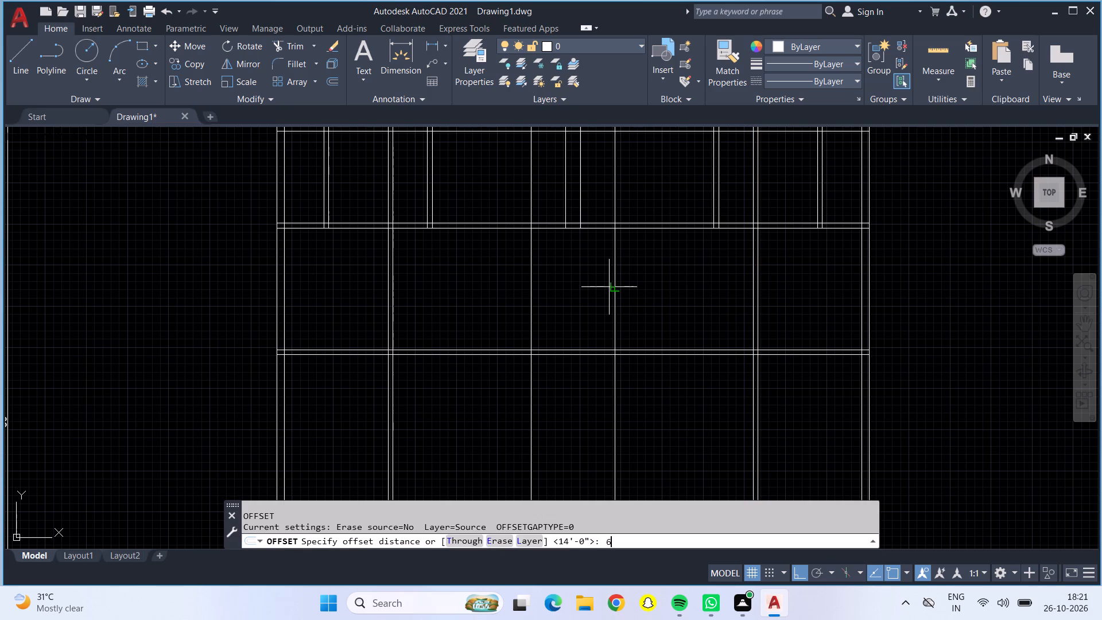
key(shift+quotedbl)
key(Return)
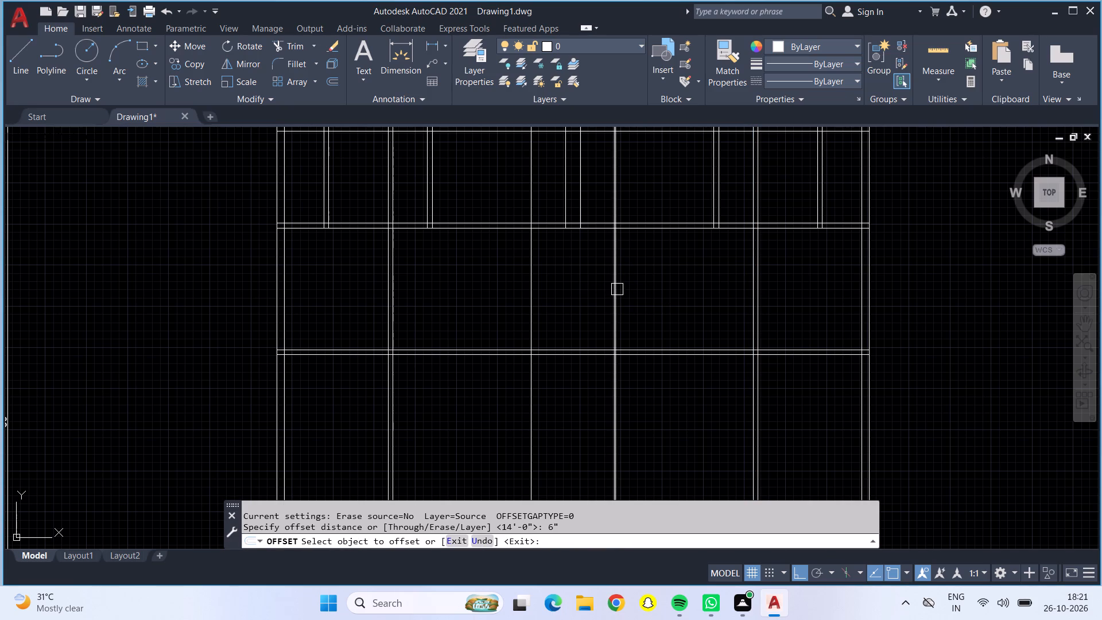
drag(618, 290, 612, 292)
click(603, 293)
click(530, 294)
click(549, 297)
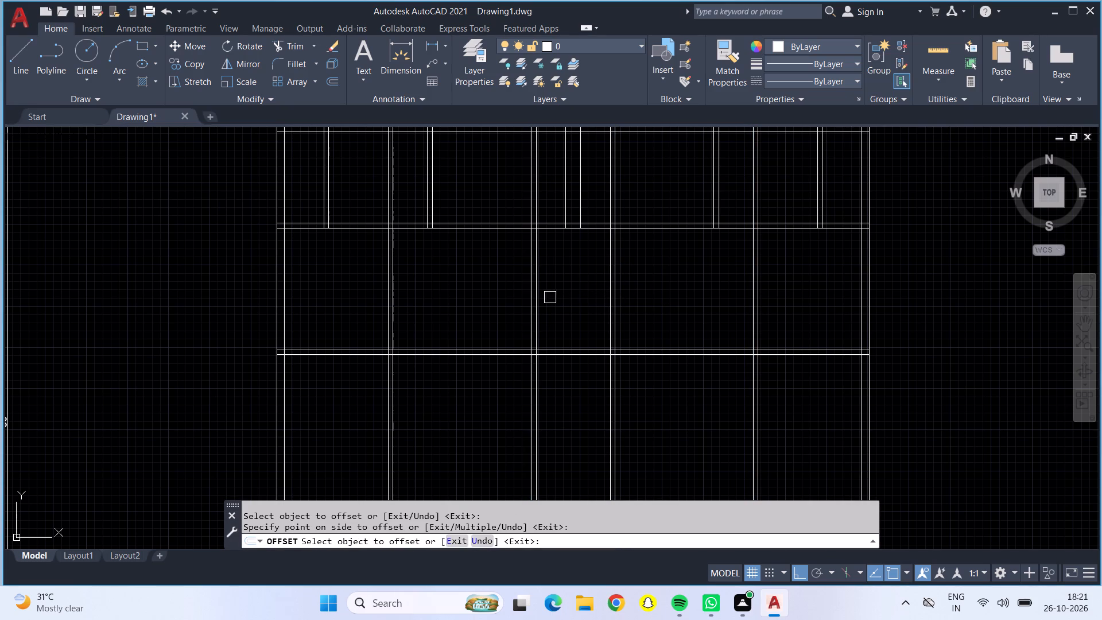
Quick-measure the spaces around the two middle vertical lines in the top row of rooms.
scroll(562, 240, up, 2)
middle_drag(566, 240, 577, 448)
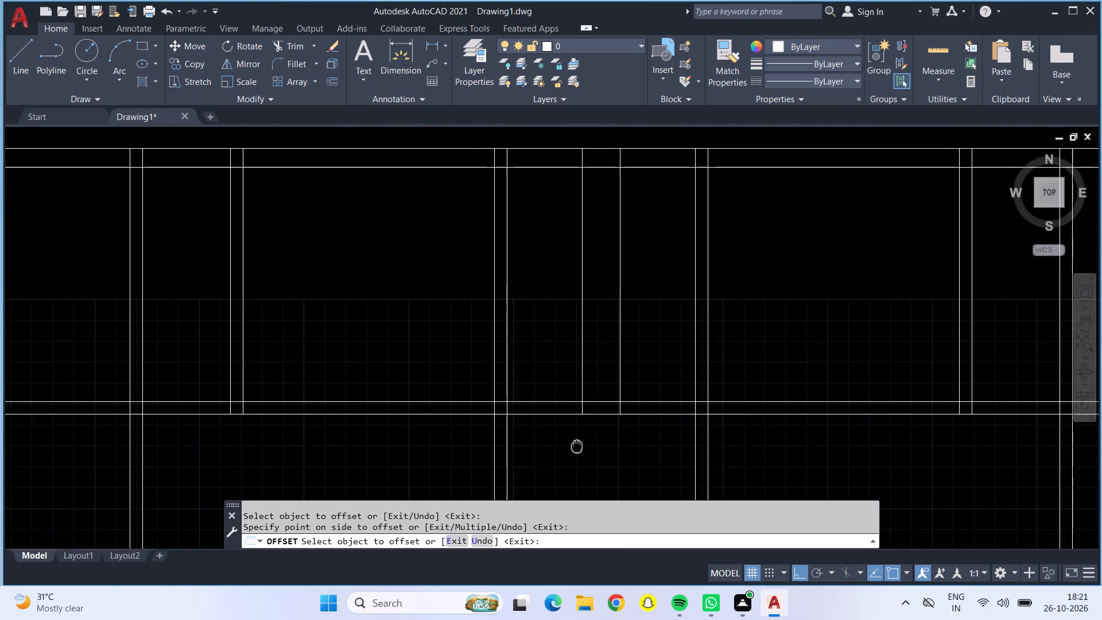
middle_drag(577, 448, 578, 478)
scroll(591, 372, up, 1)
scroll(591, 372, down, 1)
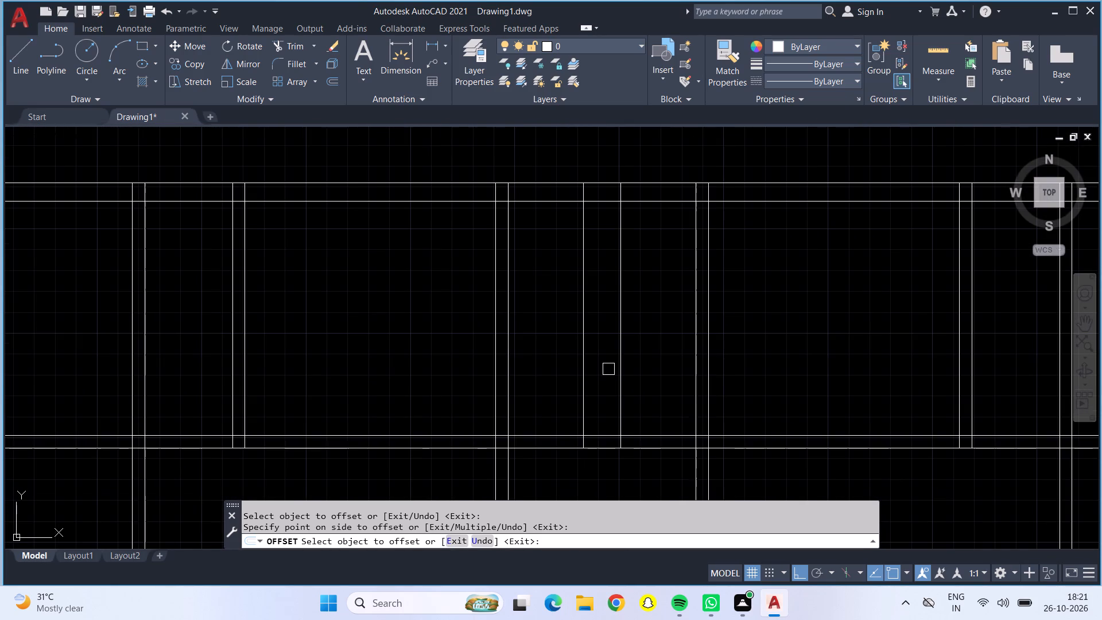
middle_drag(603, 362, 604, 400)
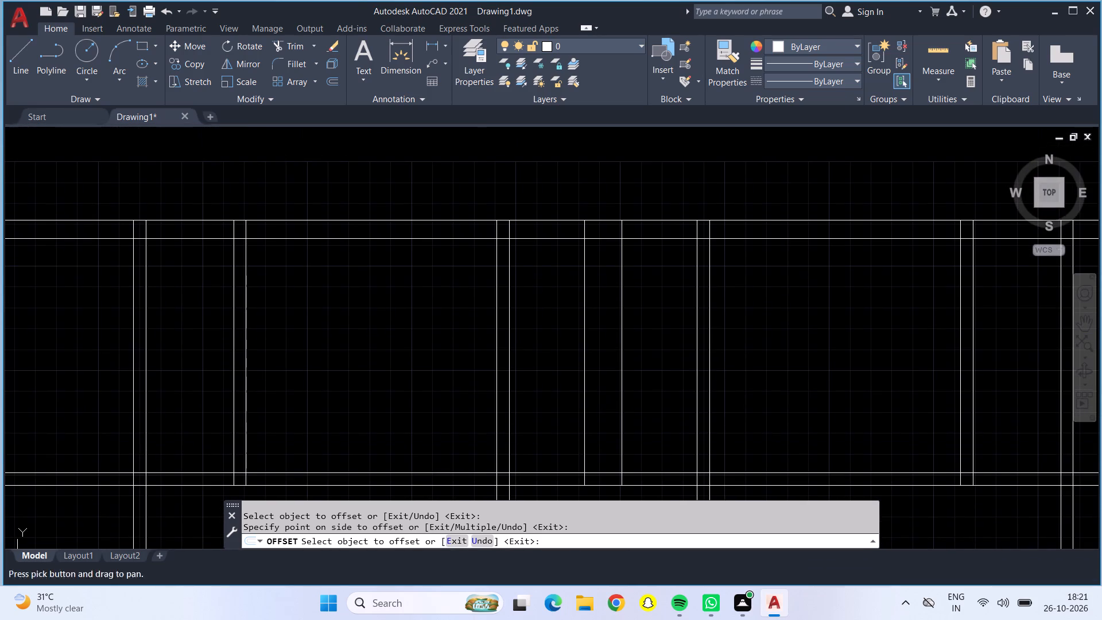
scroll(604, 400, up, 1)
middle_drag(604, 400, 602, 361)
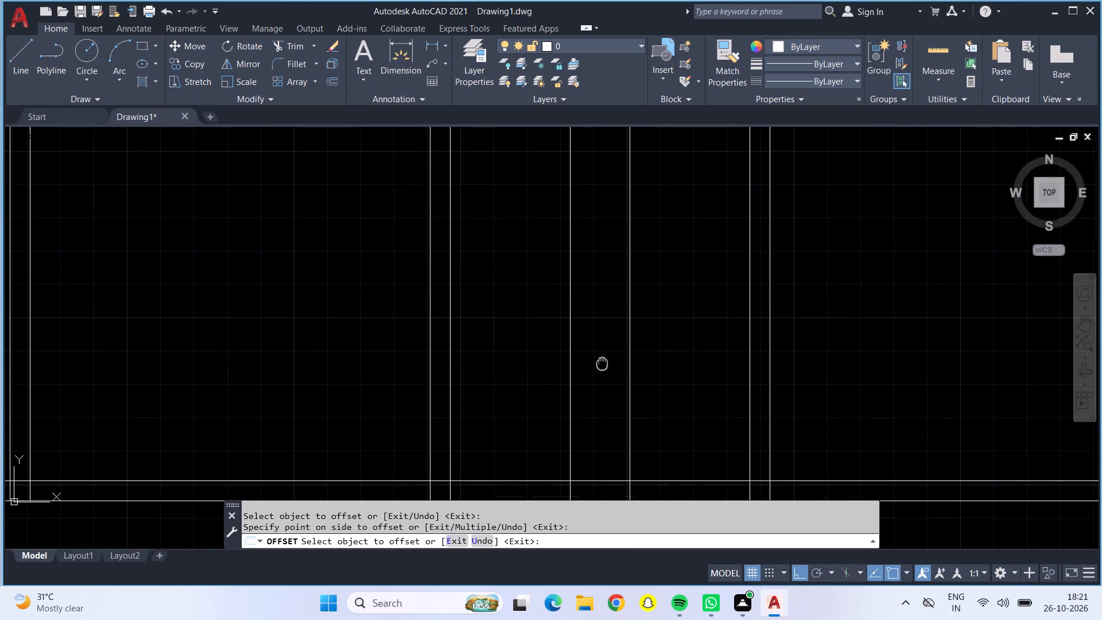
scroll(602, 361, down, 1)
middle_drag(602, 361, 602, 376)
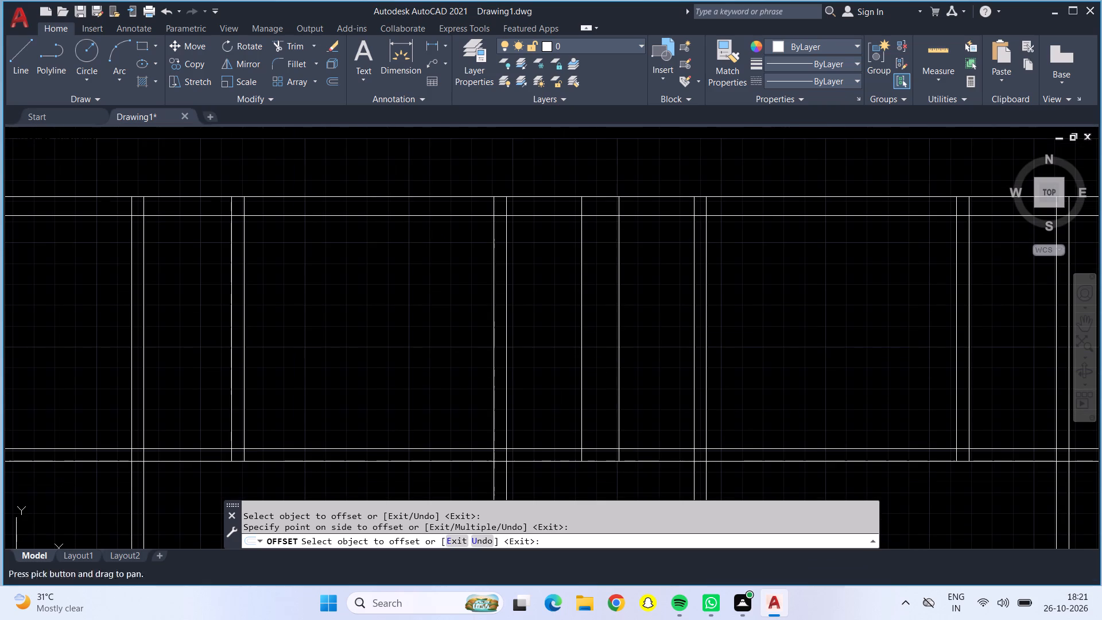
click(938, 57)
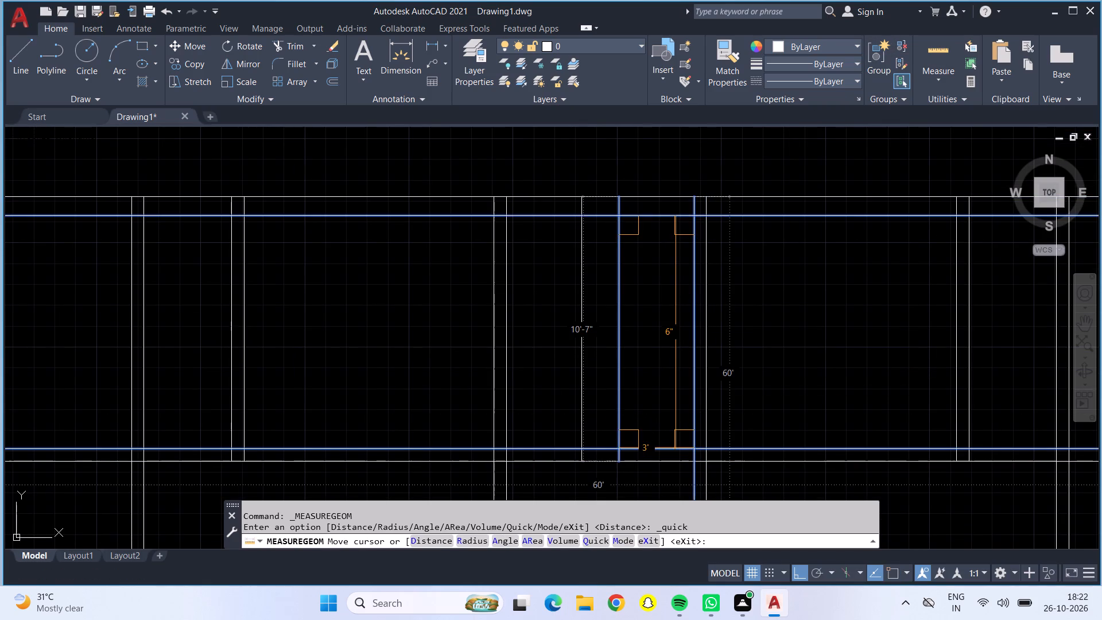
key(Escape)
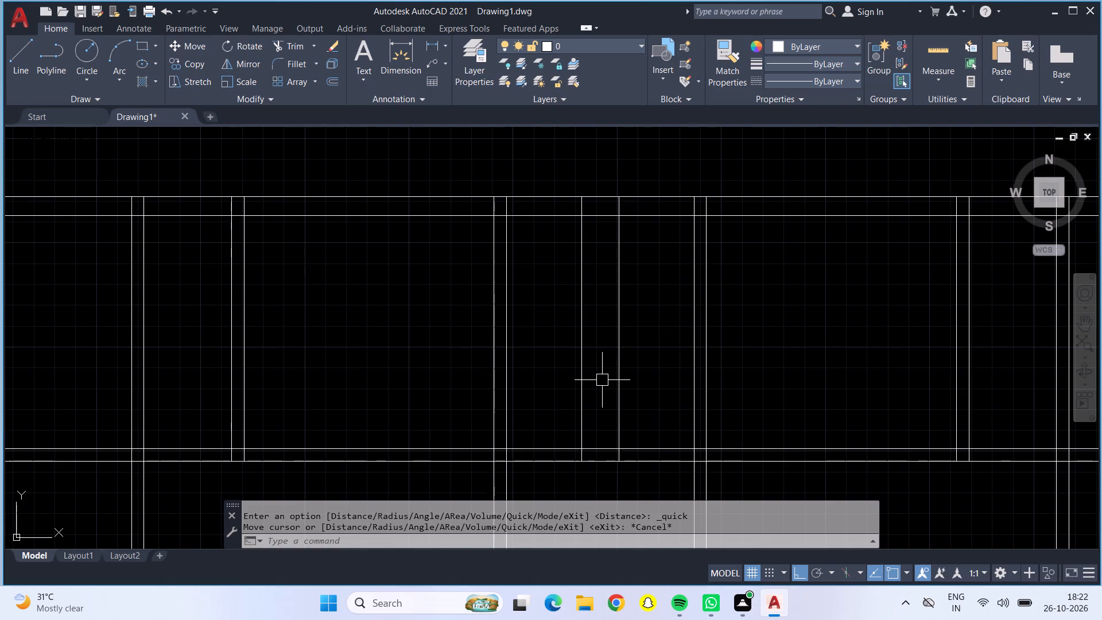
Offset the two middle vertical lines in the top row 3" toward each other, twice from each side.
key(o)
key(Return)
key(3)
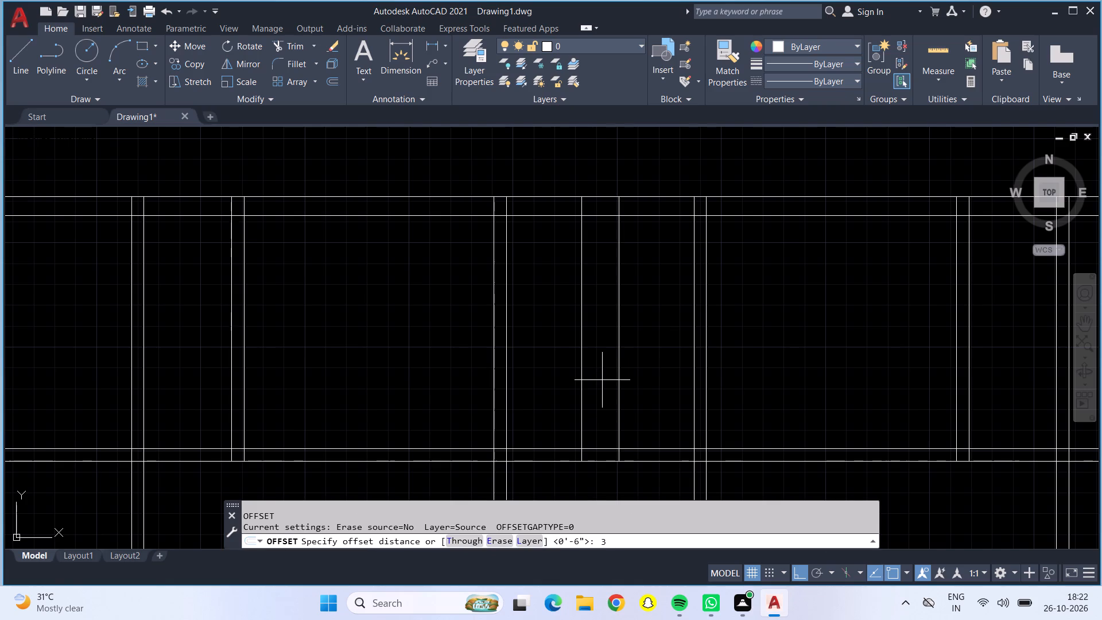
key(shift+quotedbl)
key(Return)
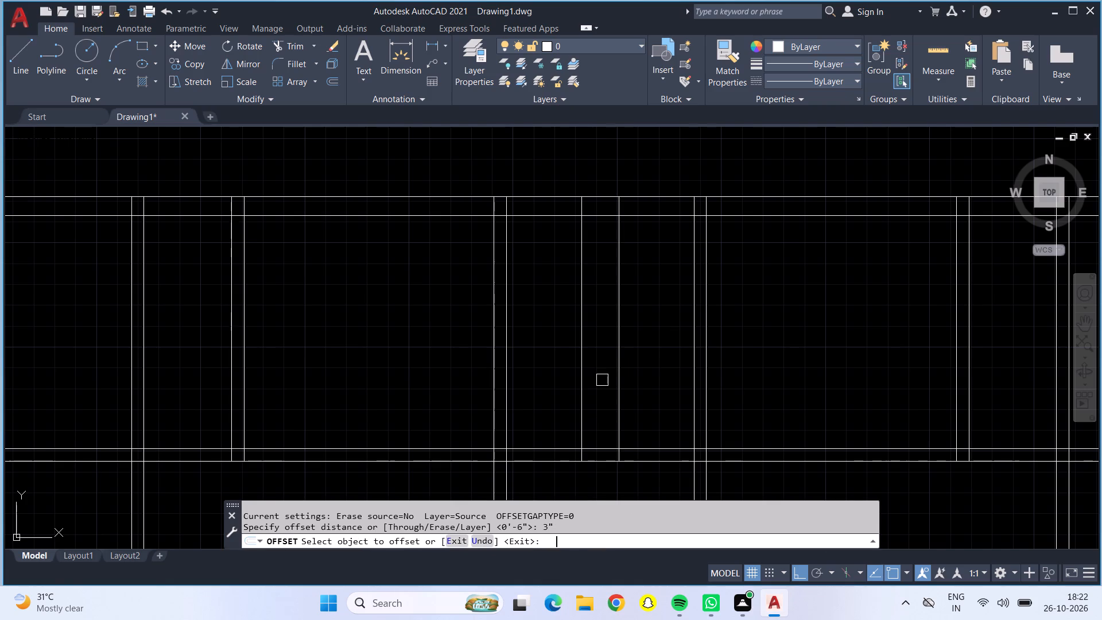
click(583, 373)
click(600, 377)
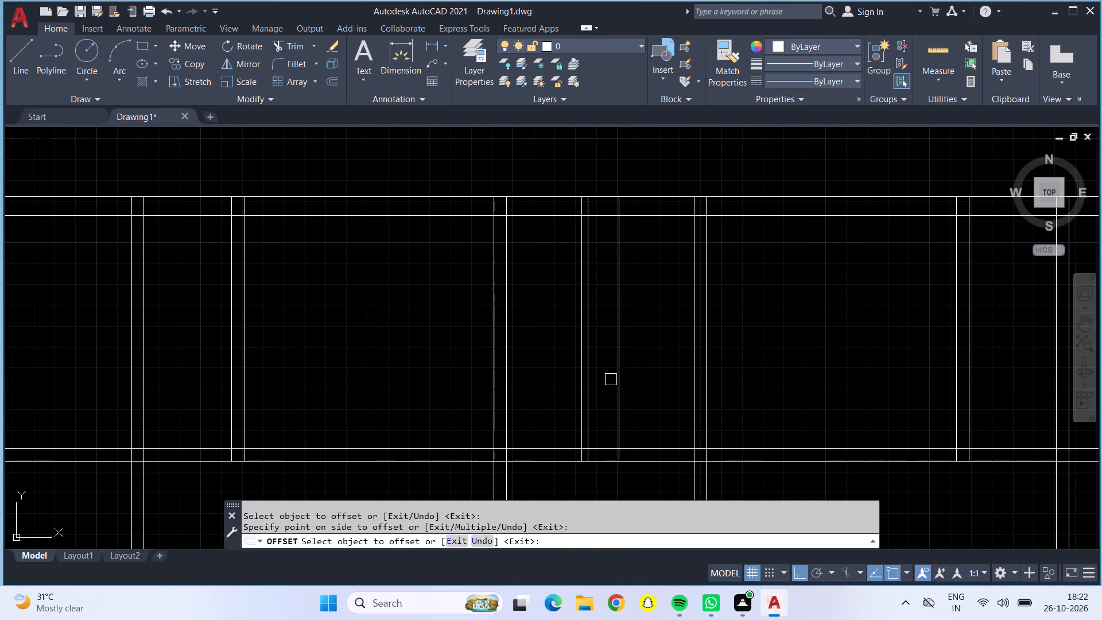
click(617, 381)
click(608, 380)
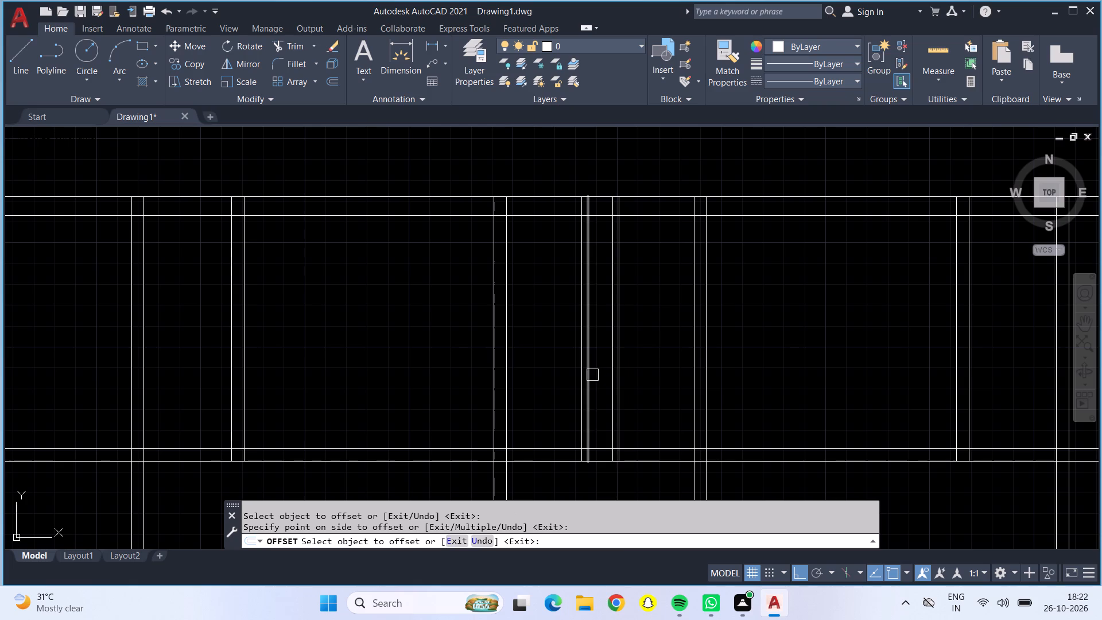
click(591, 375)
click(607, 379)
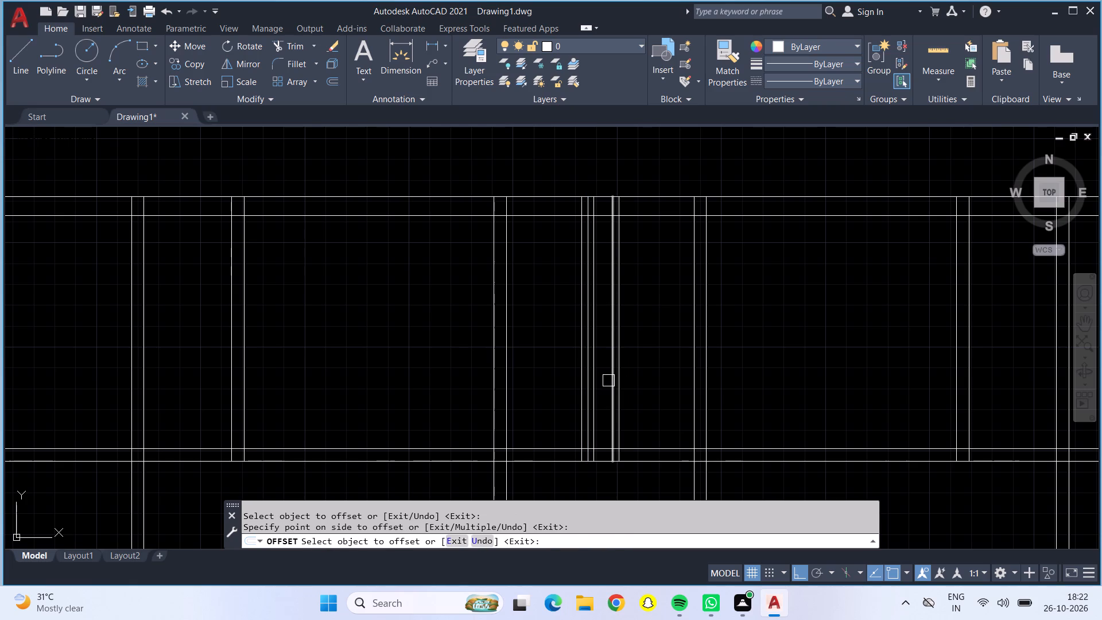
click(608, 381)
click(604, 378)
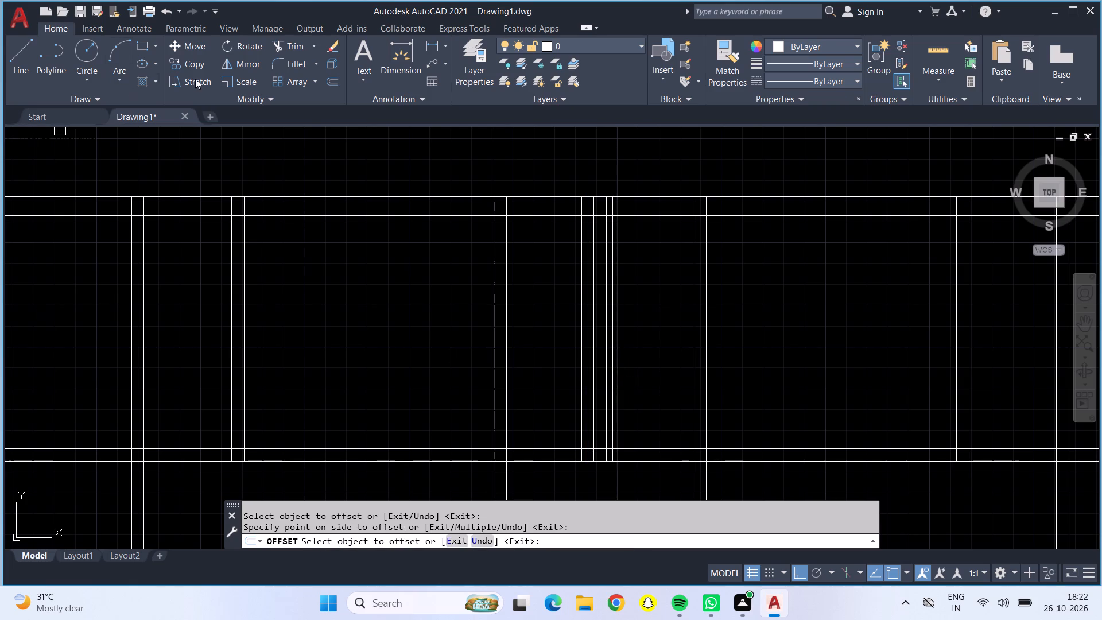
Trim the two surplus vertical lines on each side of the middle partition wall in the top row of rooms.
click(282, 49)
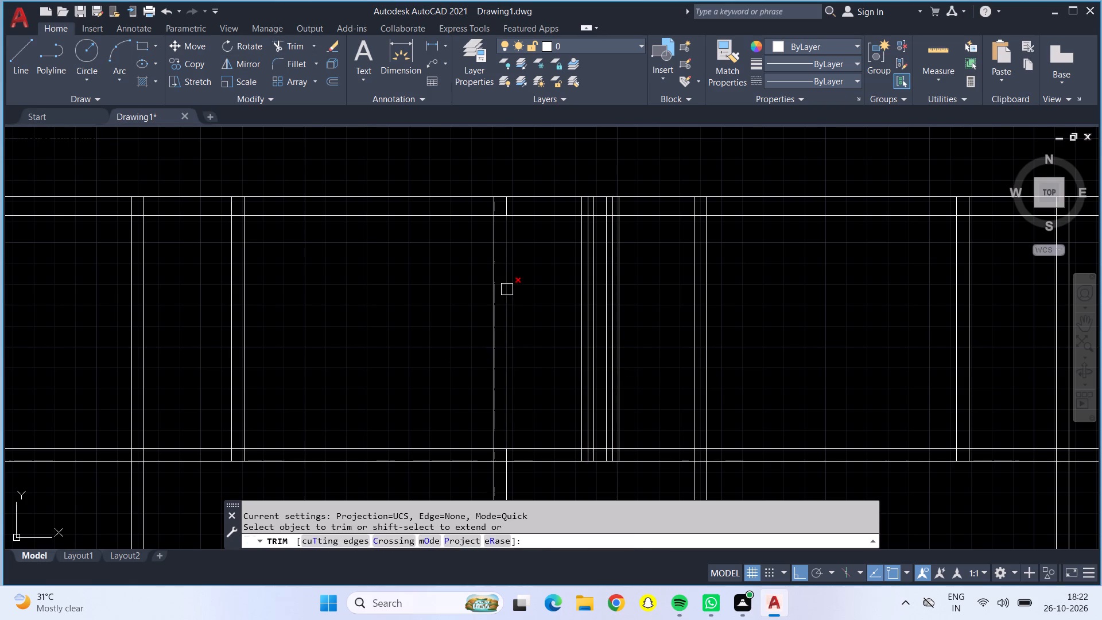
click(577, 296)
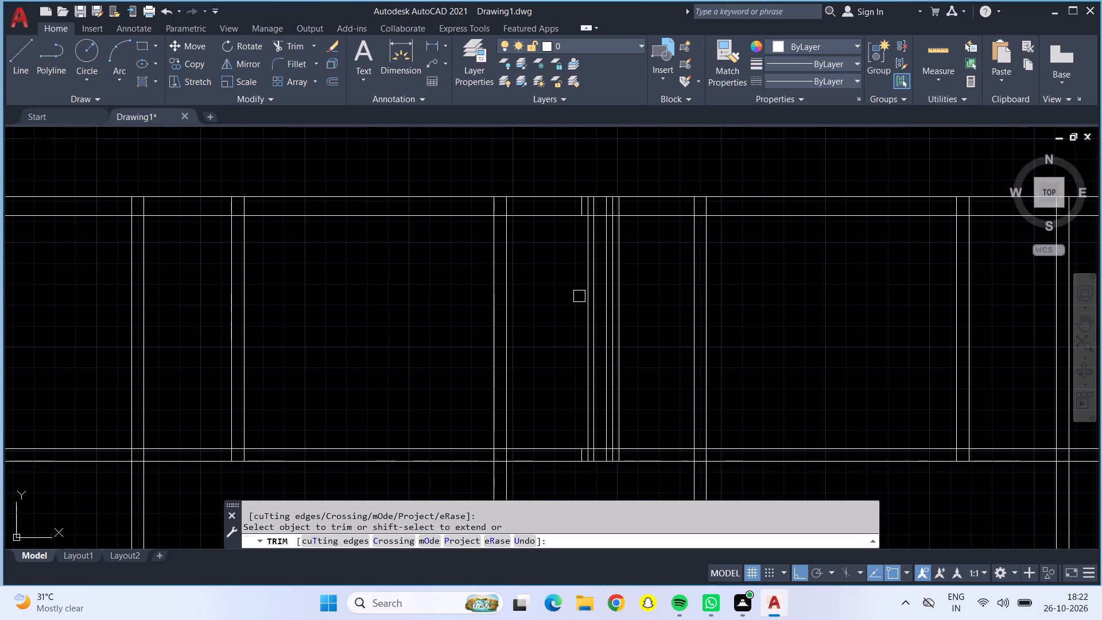
click(584, 296)
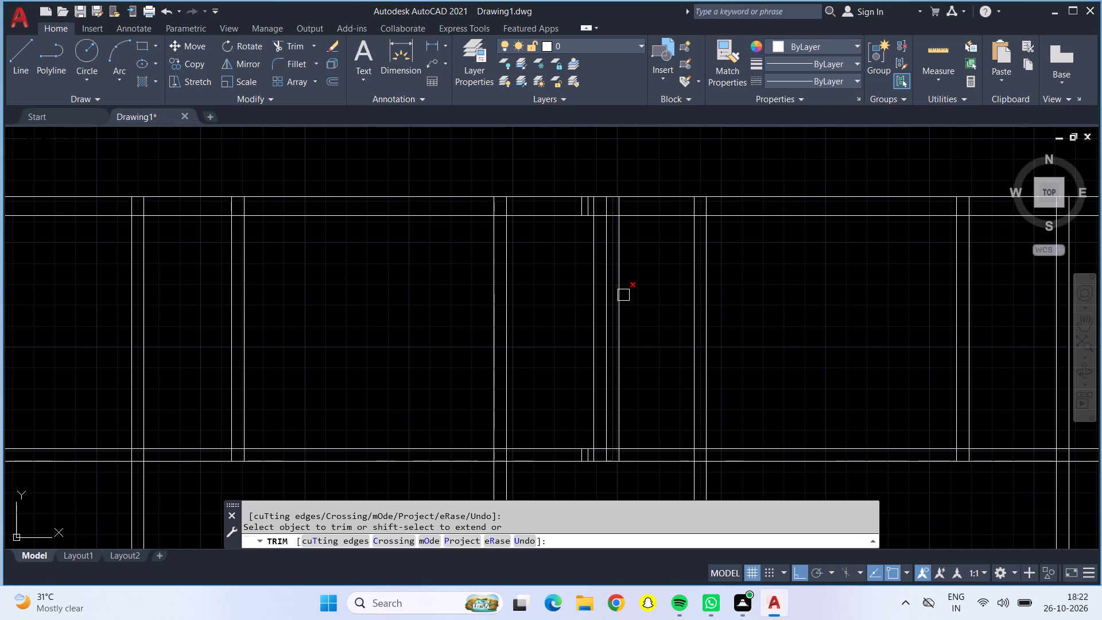
drag(623, 295, 615, 295)
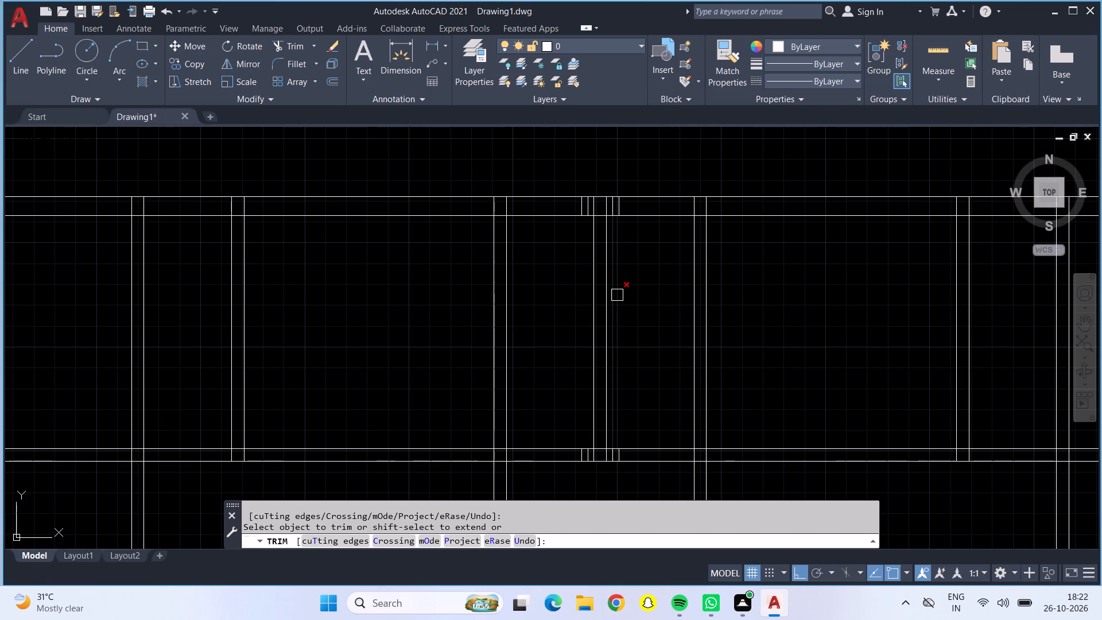
click(617, 295)
Trim the leftover line stubs and open the wall junctions at both ends of the top row's middle partition.
scroll(583, 198, up, 3)
drag(536, 218, 766, 235)
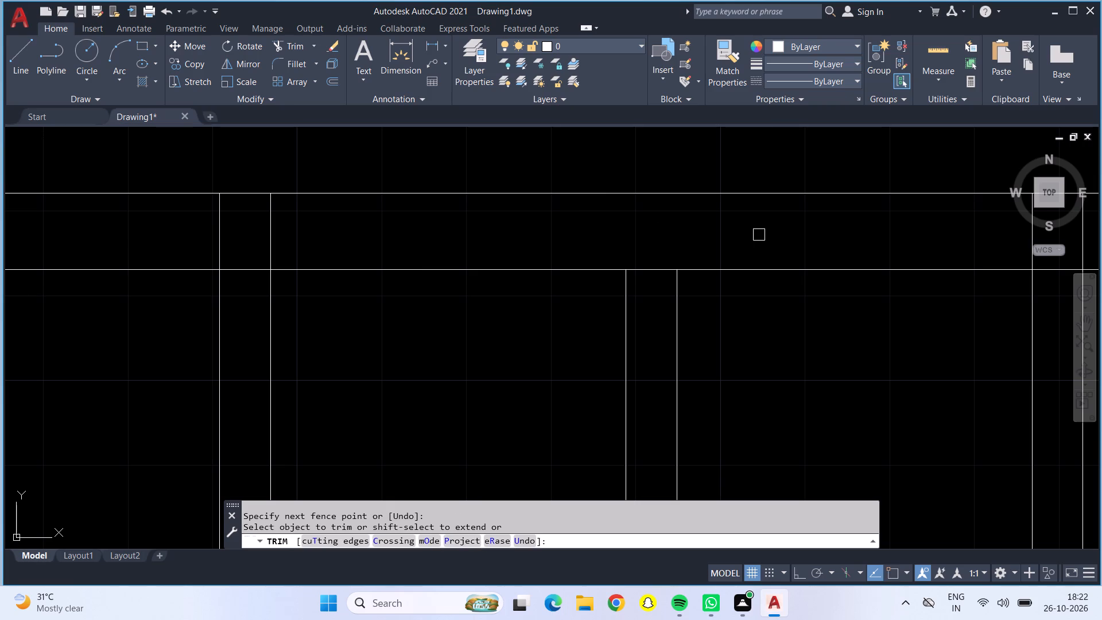
click(648, 275)
scroll(648, 275, down, 3)
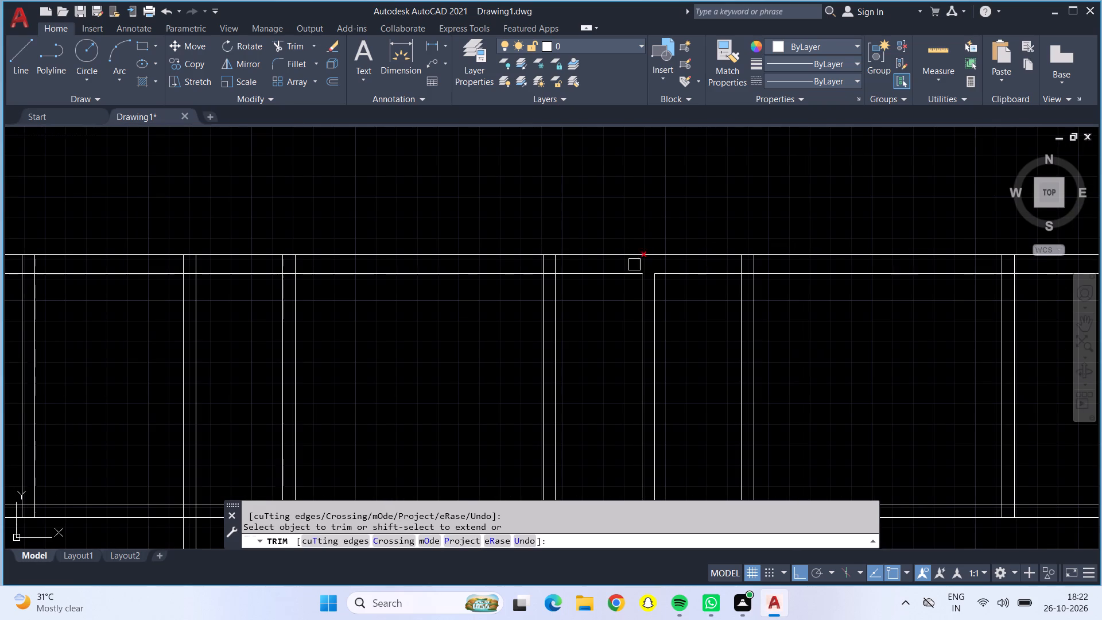
middle_drag(600, 323, 574, 226)
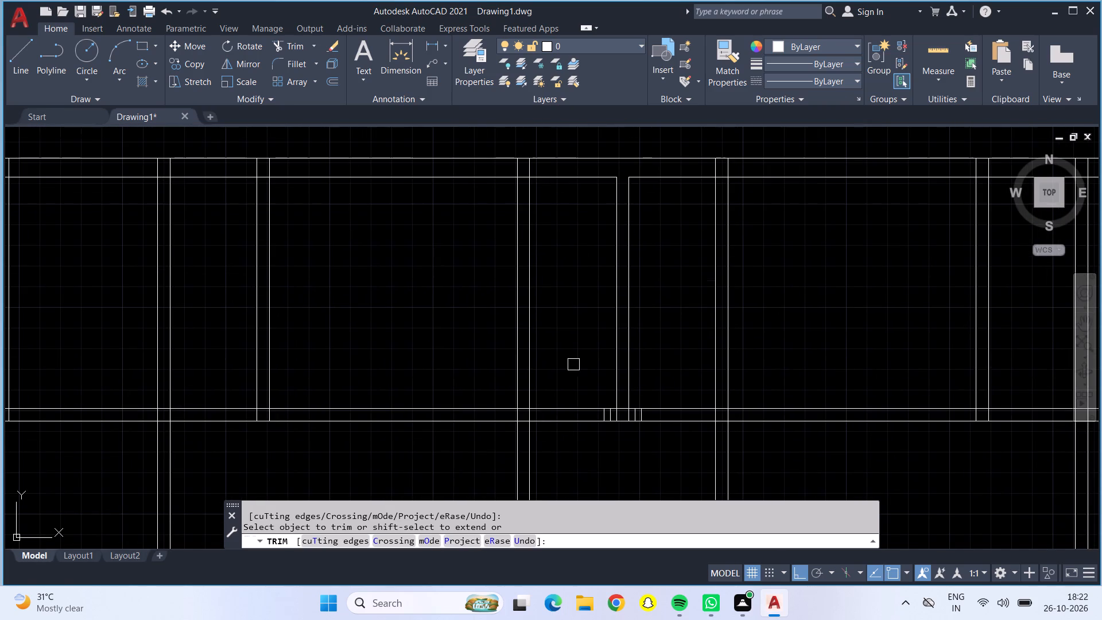
scroll(604, 416, up, 4)
drag(590, 396, 819, 392)
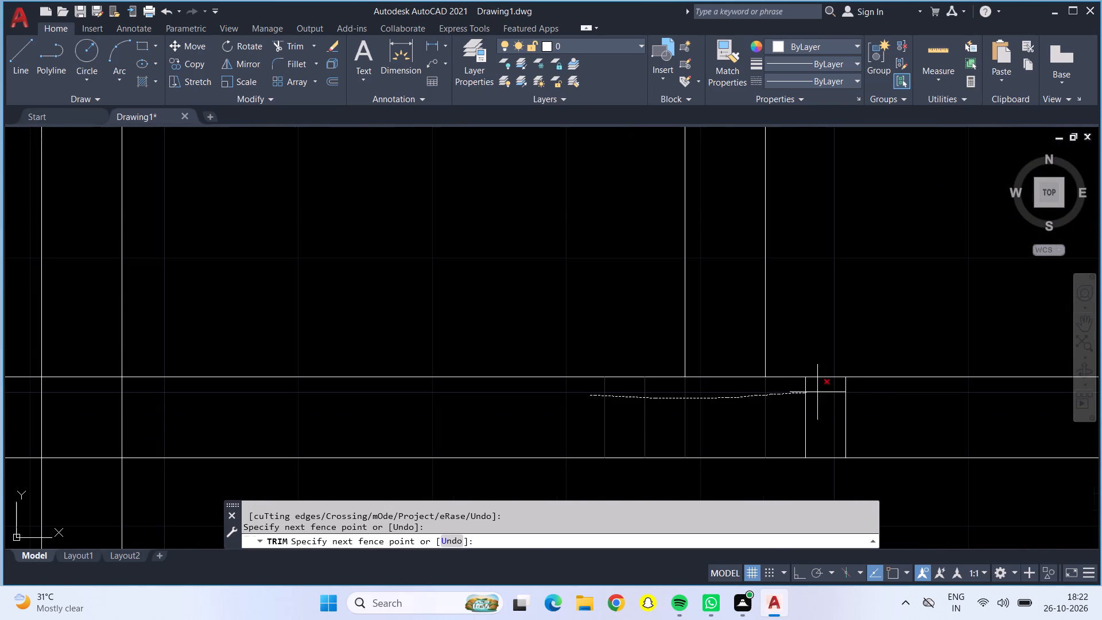
drag(819, 392, 746, 371)
scroll(736, 364, down, 3)
Trim the four lower-row vertical wall pairs where they run up through the top row of rooms.
drag(521, 301, 620, 308)
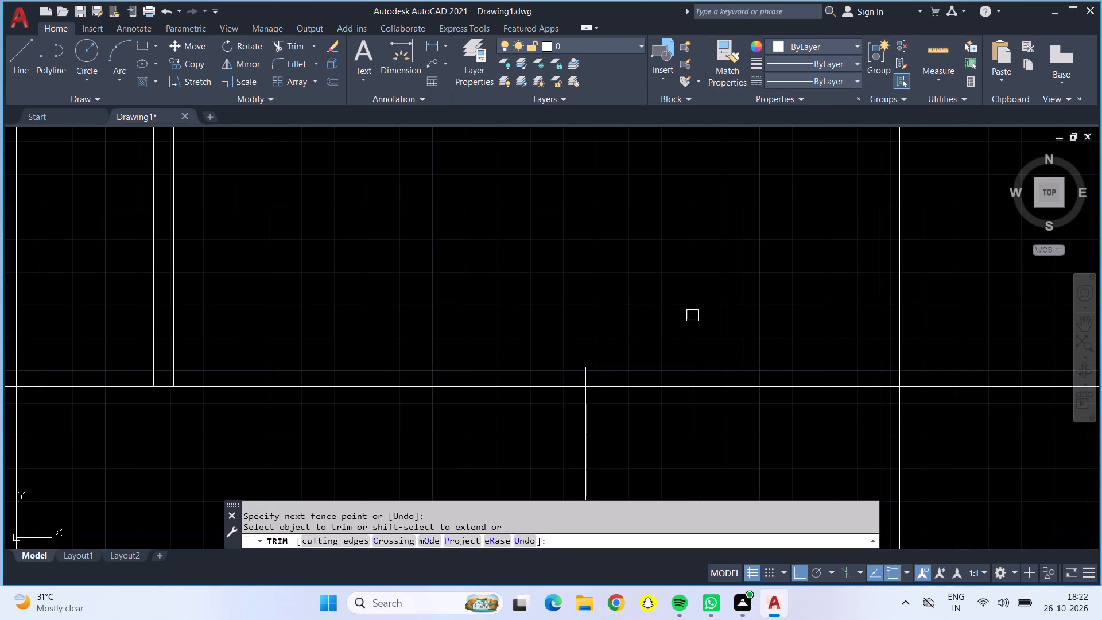
drag(859, 279, 929, 294)
scroll(926, 296, down, 3)
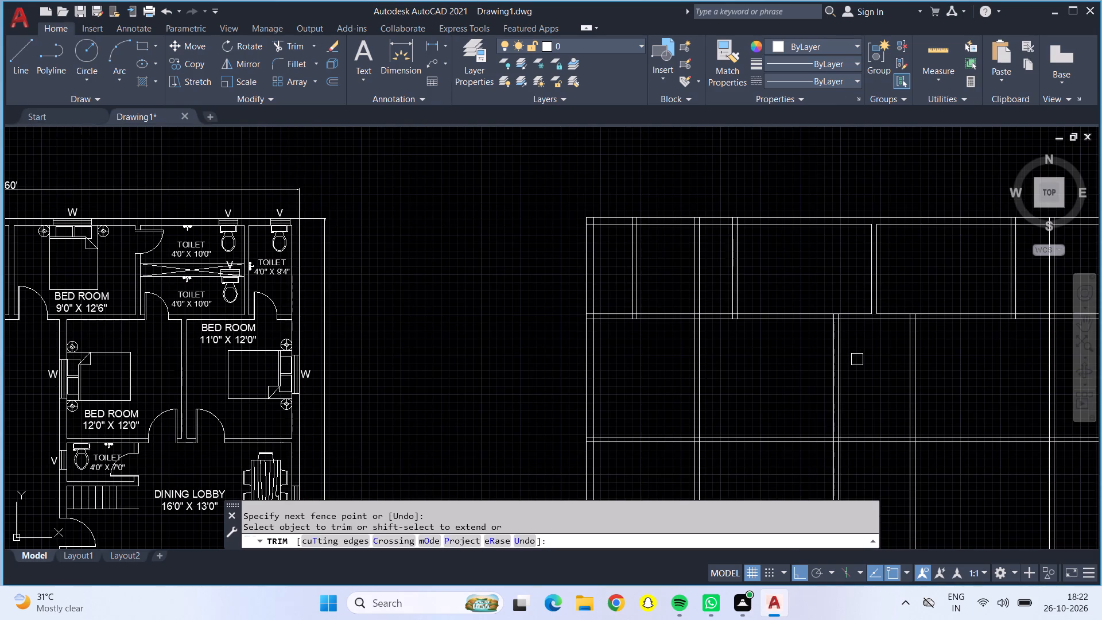
middle_drag(857, 359, 670, 332)
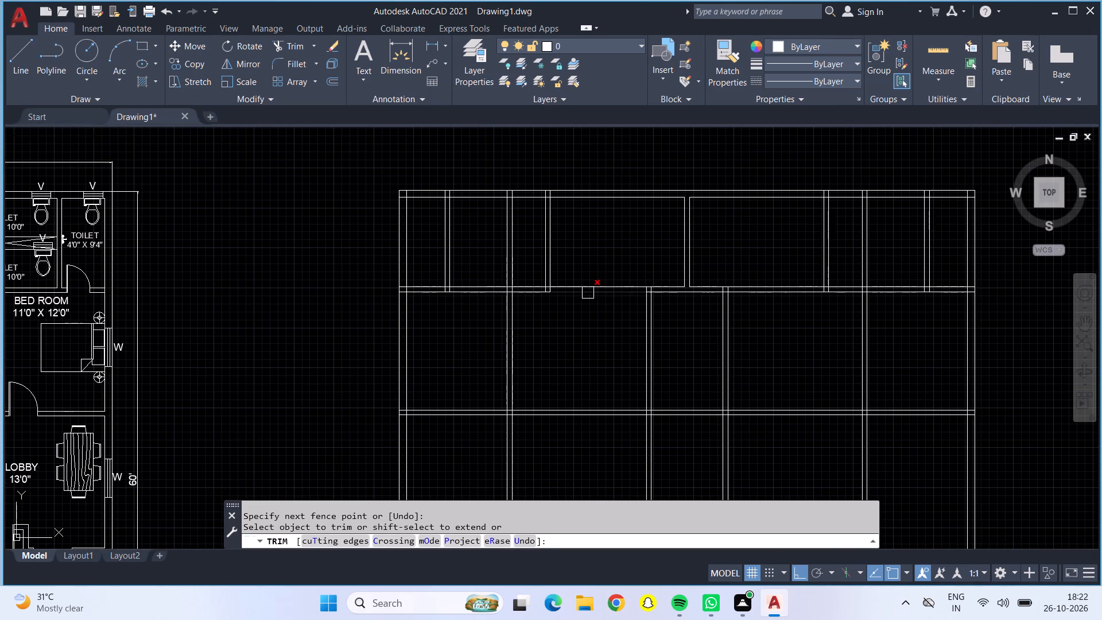
drag(488, 244, 527, 251)
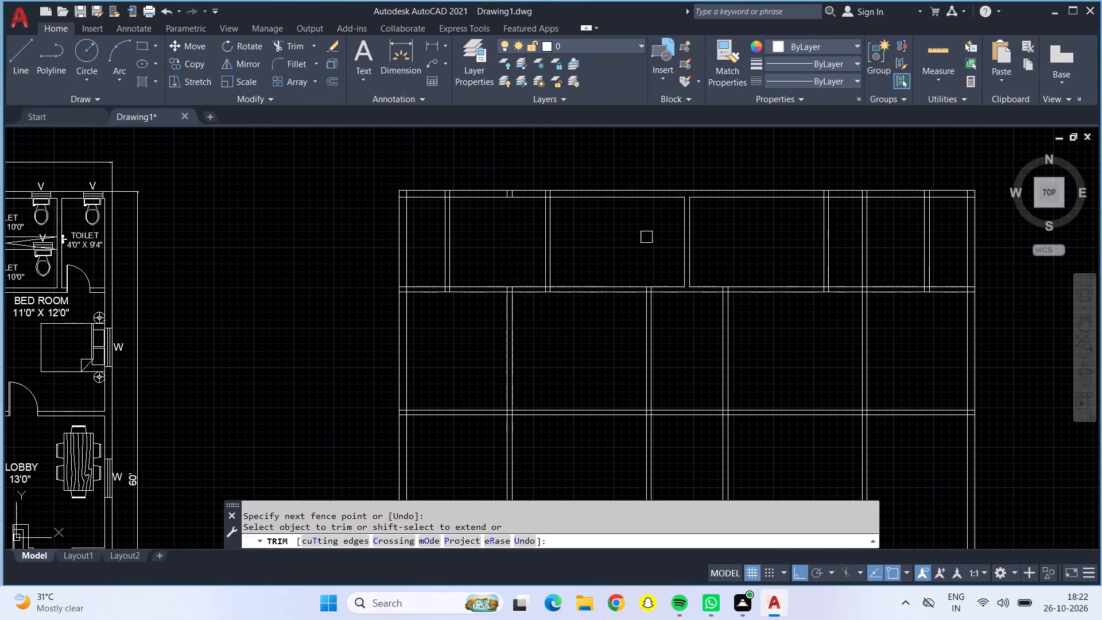
drag(852, 219, 850, 219)
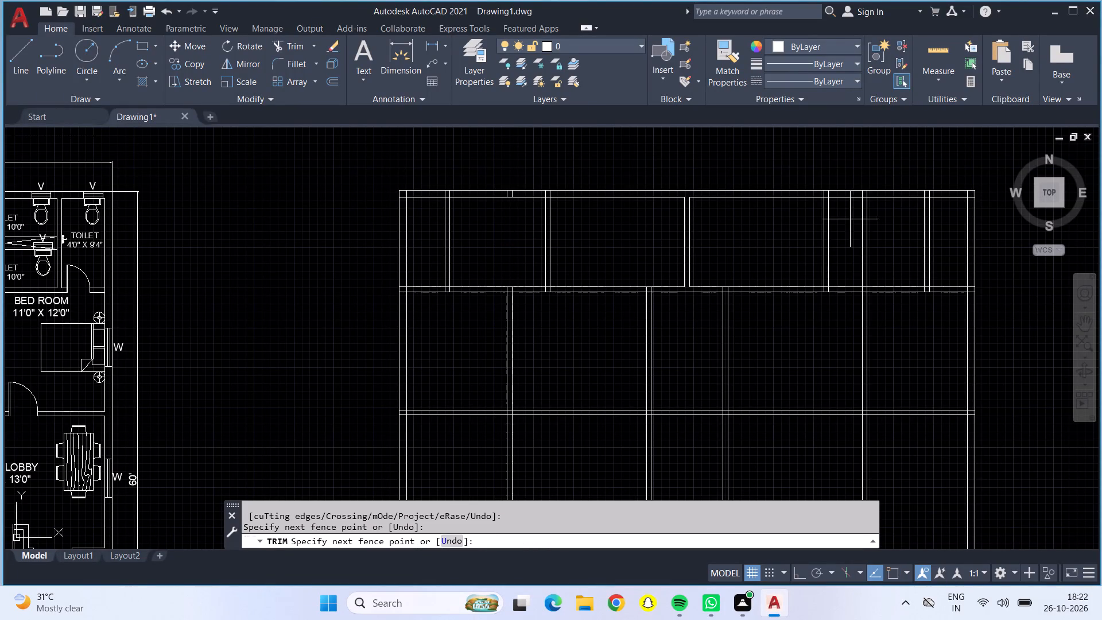
drag(850, 219, 878, 219)
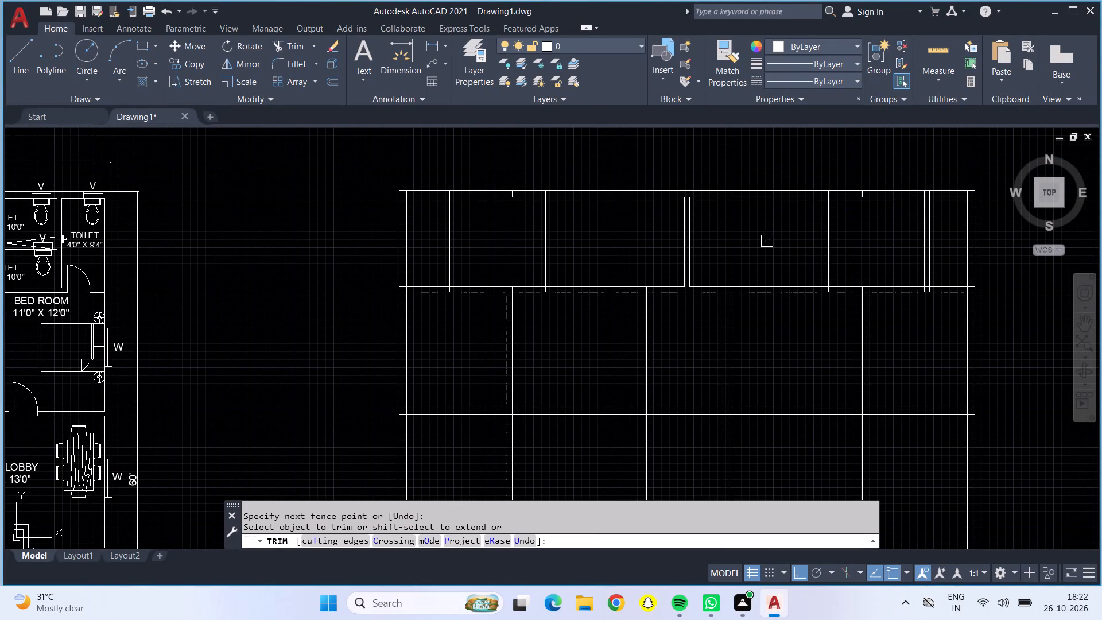
Trim away all four vertical partition wall pairs below the horizontal wall under the second row of rooms.
middle_drag(752, 243, 758, 199)
middle_drag(677, 329, 674, 245)
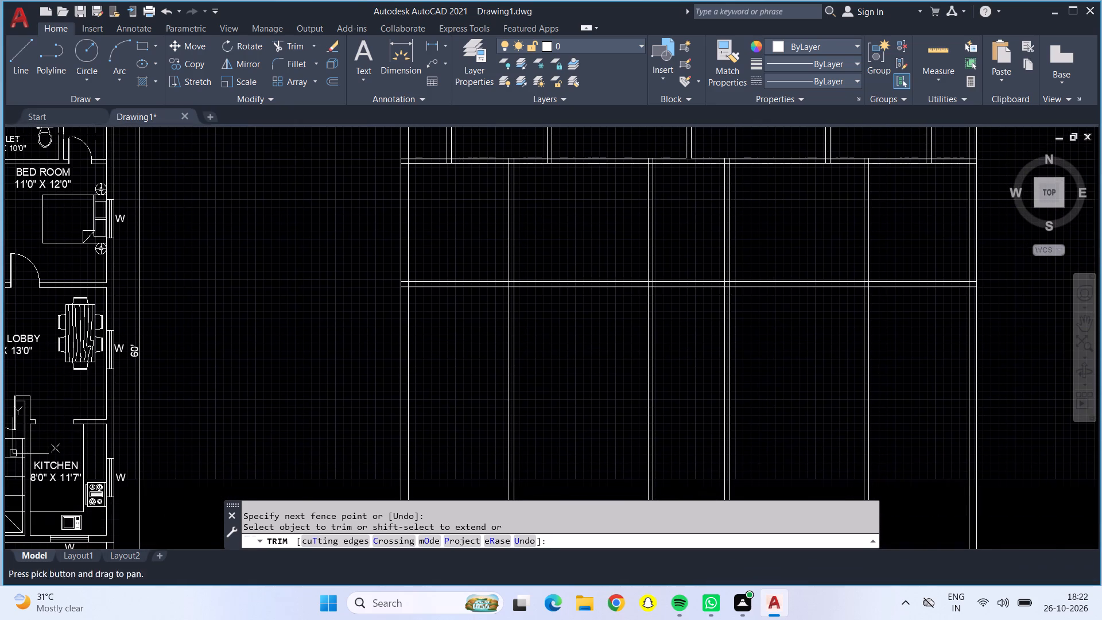
drag(445, 346, 903, 352)
middle_drag(846, 336, 845, 371)
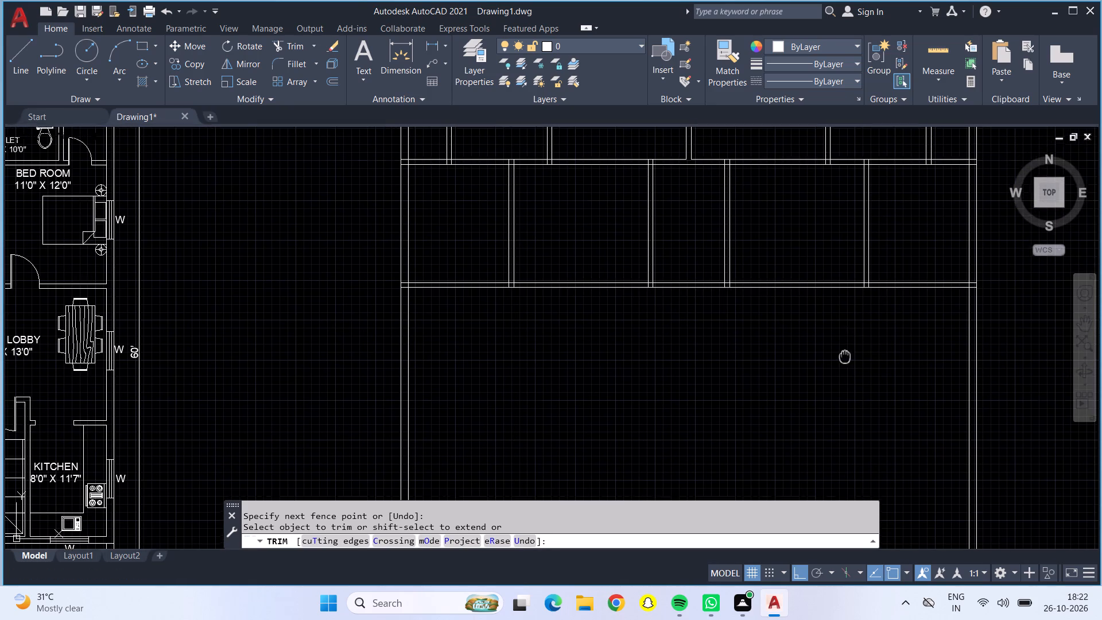
middle_drag(845, 371, 847, 424)
key(Escape)
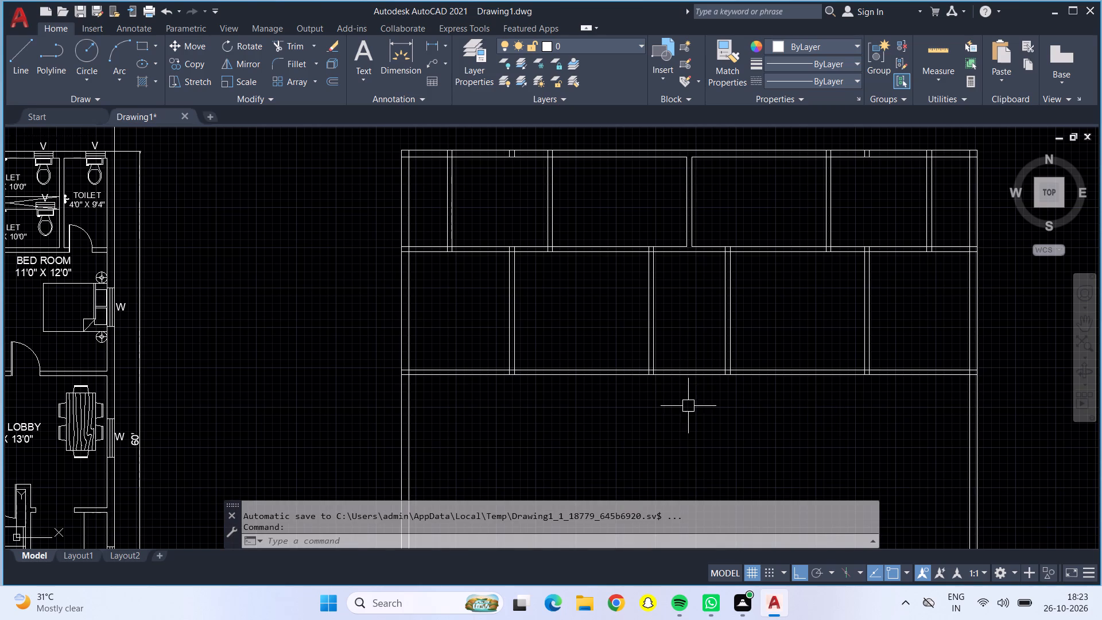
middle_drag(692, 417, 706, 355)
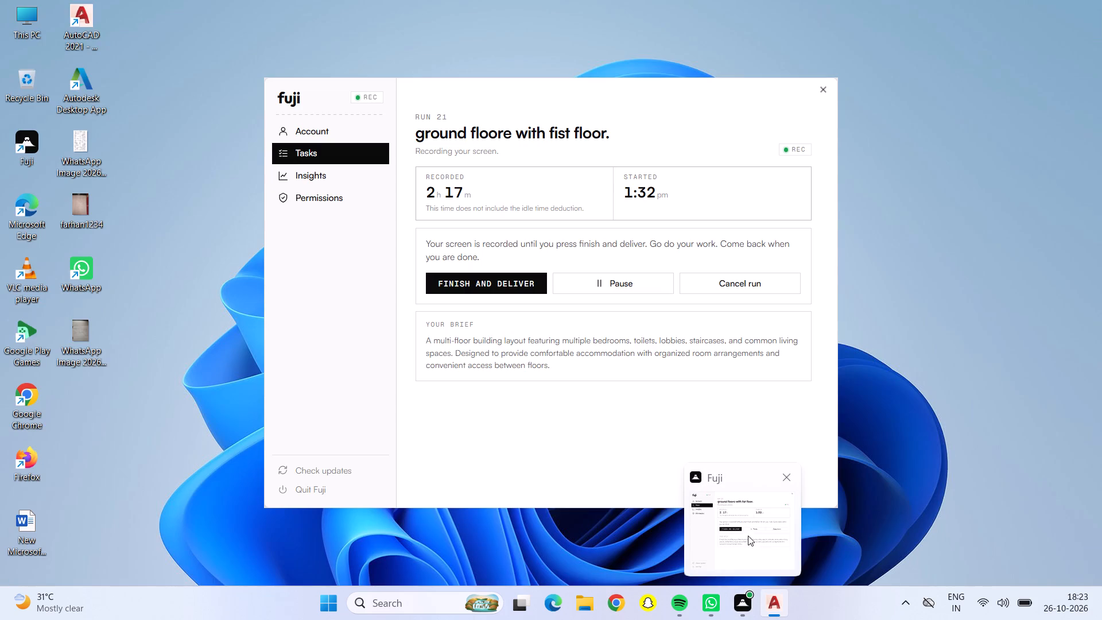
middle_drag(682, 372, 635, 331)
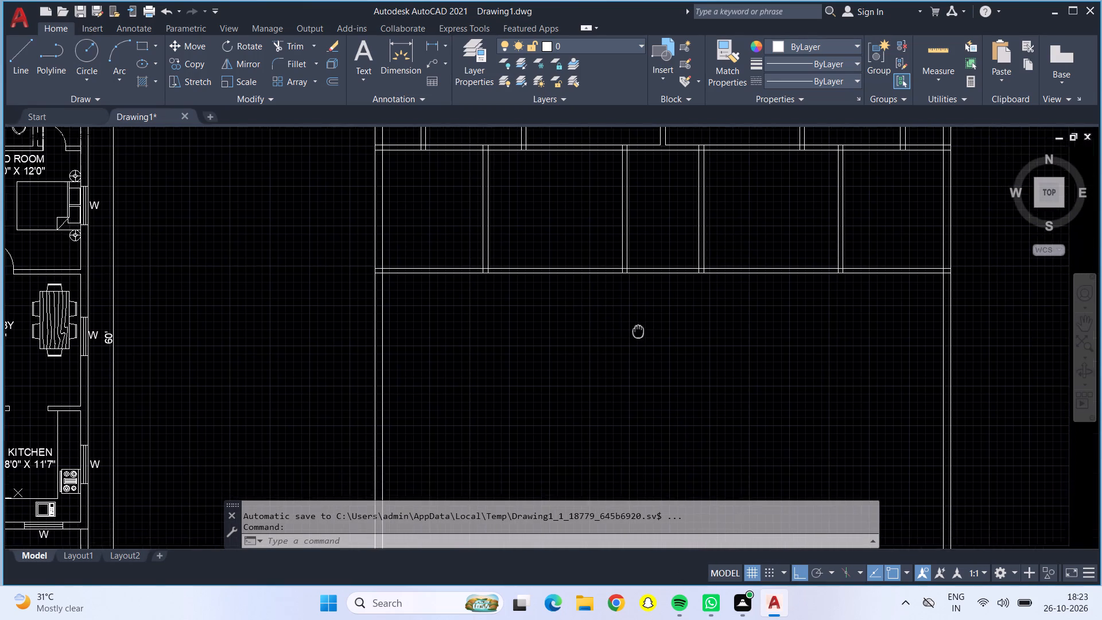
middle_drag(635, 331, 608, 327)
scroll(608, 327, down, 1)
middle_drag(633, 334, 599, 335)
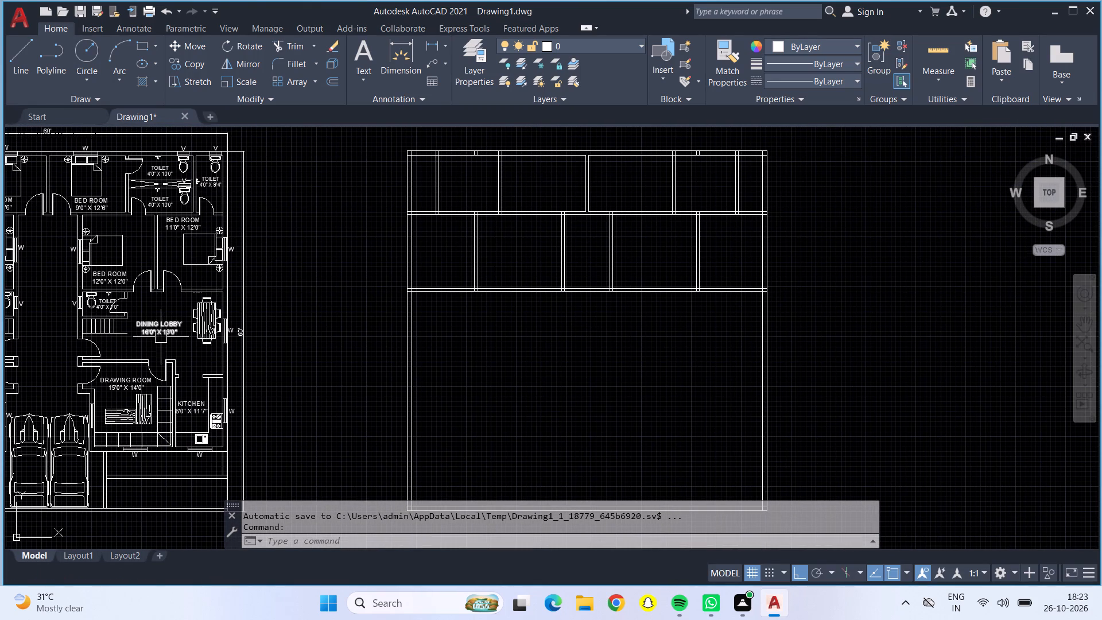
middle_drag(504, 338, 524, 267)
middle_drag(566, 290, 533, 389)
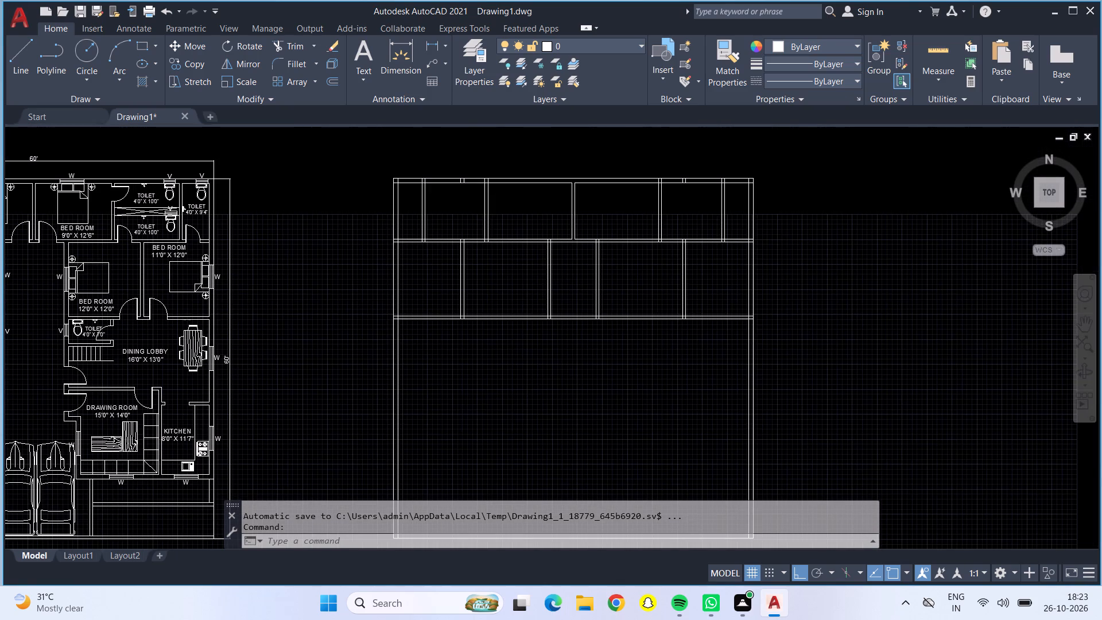
Offset the lower line of the second row's bottom wall 13' downward.
scroll(533, 389, up, 1)
middle_drag(533, 389, 530, 361)
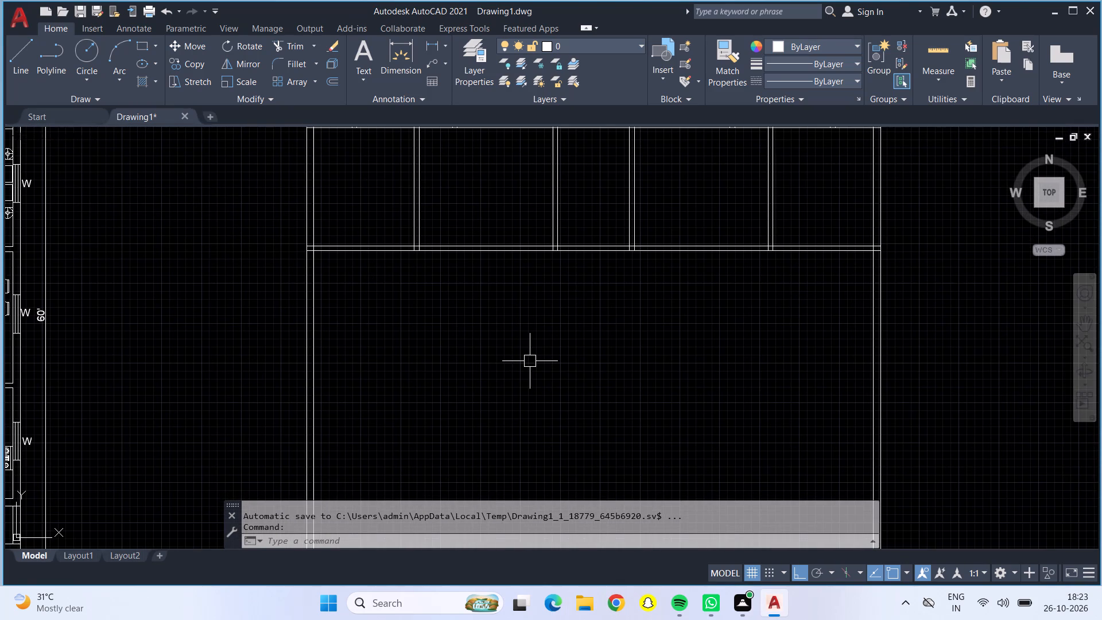
key(o)
key(Return)
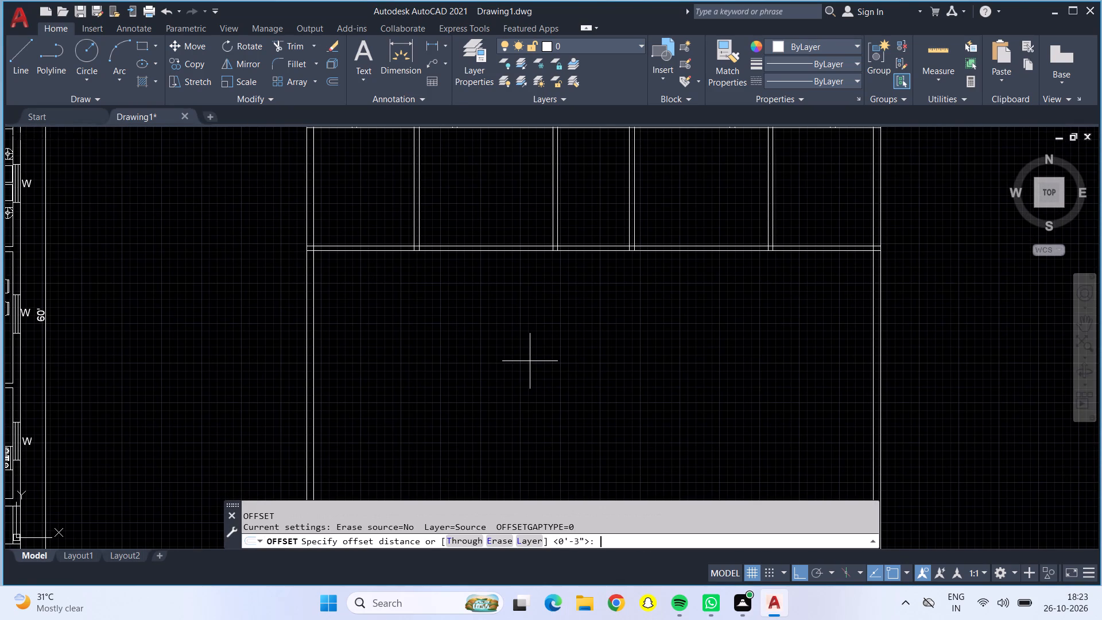
click(530, 361)
right_click(530, 361)
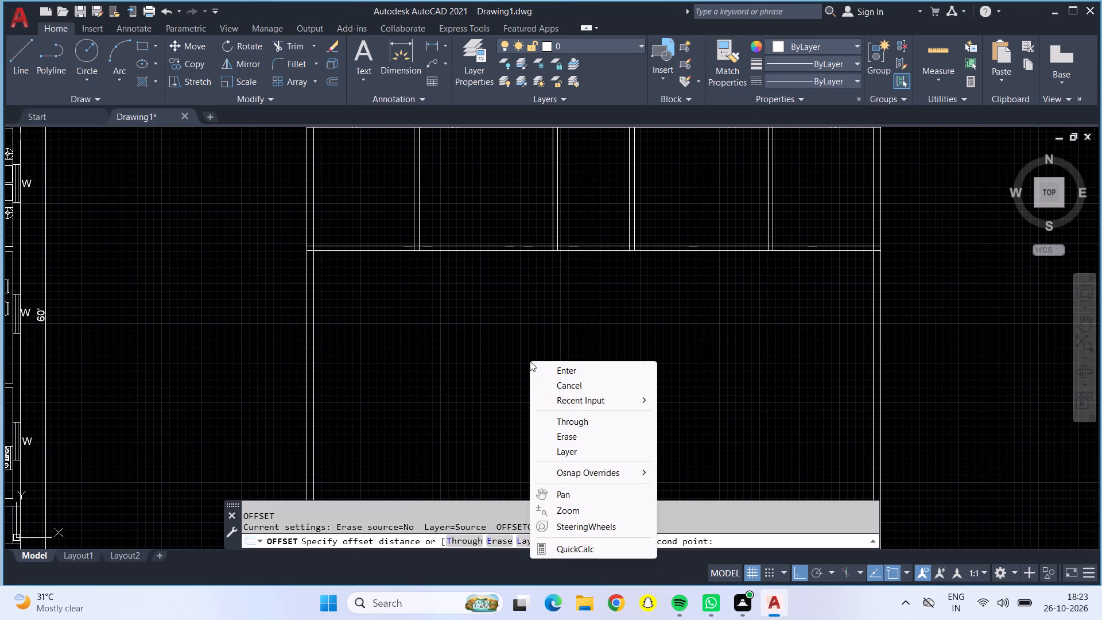
key(Escape)
key(o)
key(Return)
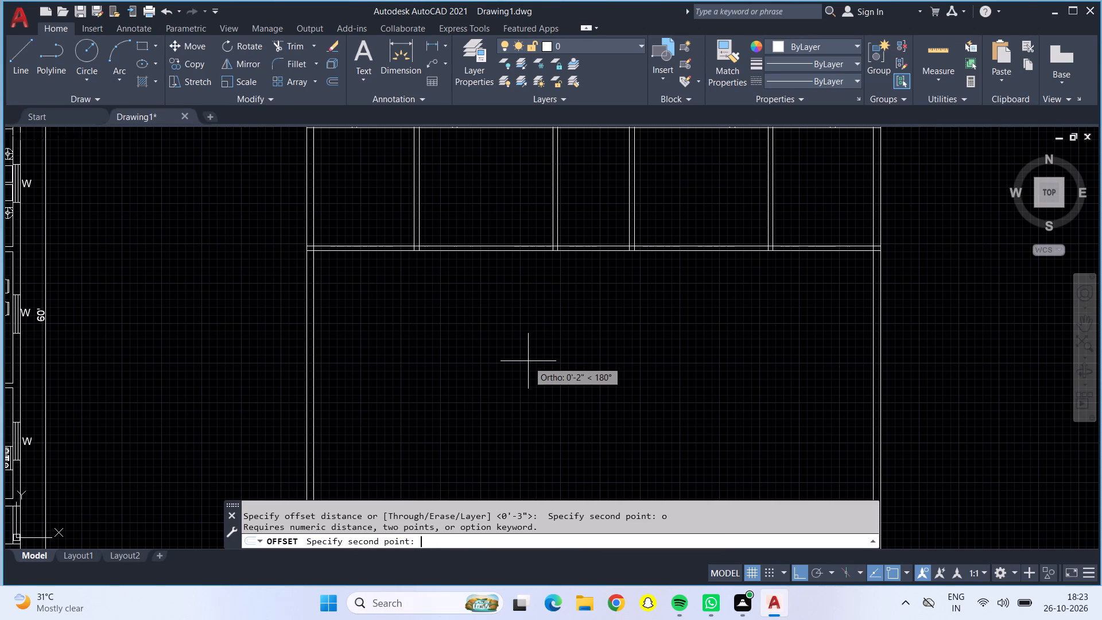
text(13)
key(apostrophe)
key(Return)
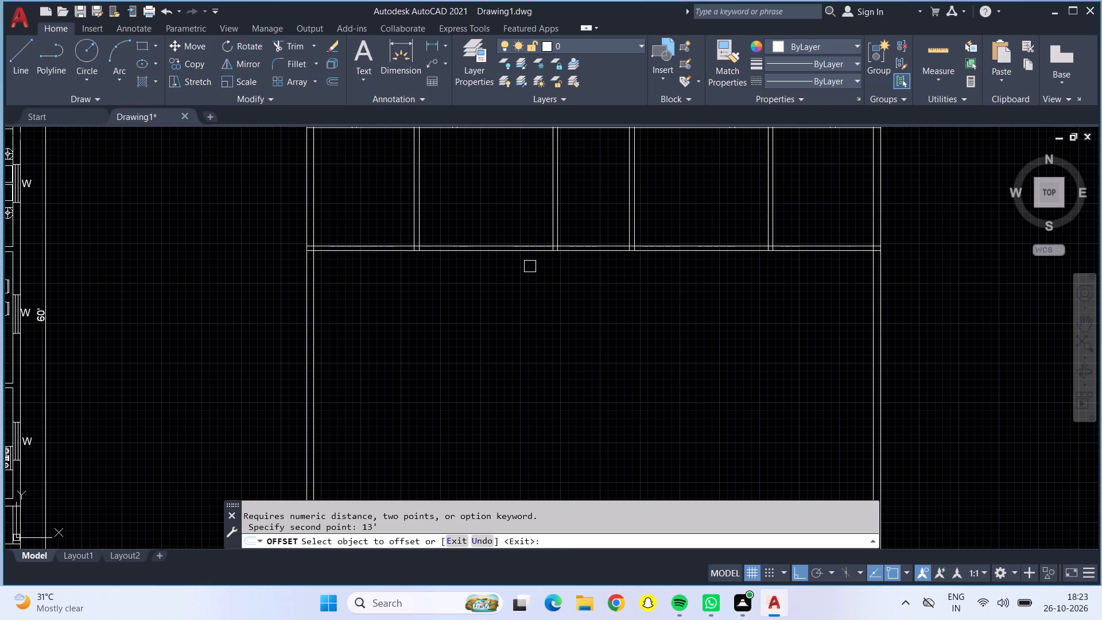
click(521, 253)
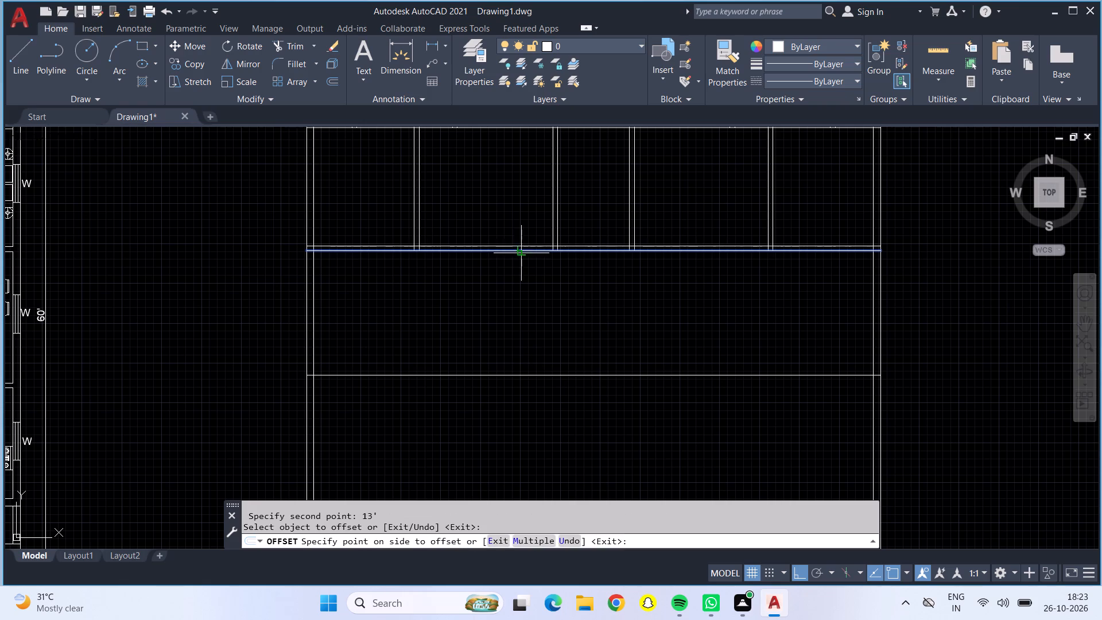
click(544, 306)
key(Escape)
Offset the new horizontal line 6" downward to form the wall below the third row.
key(o)
key(Return)
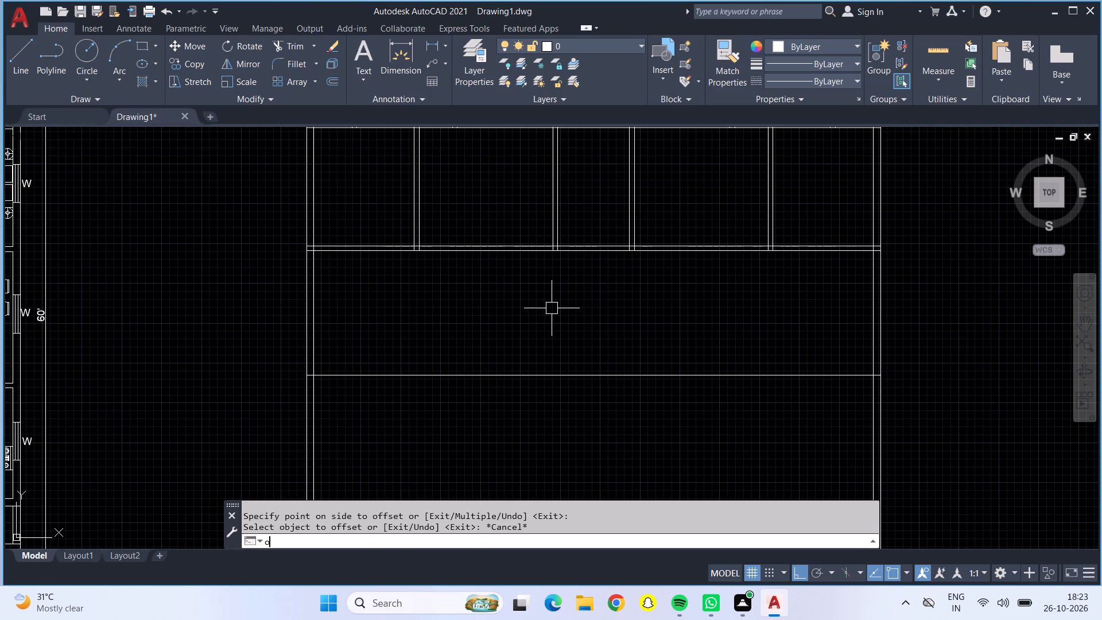
key(6)
key(shift+quotedbl)
key(Return)
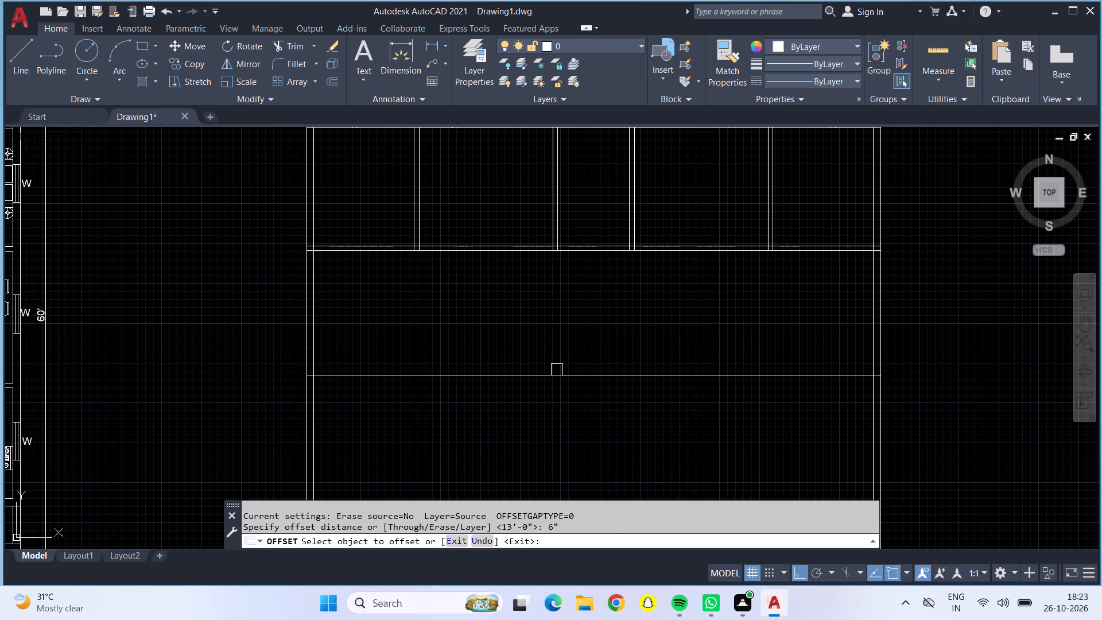
click(556, 375)
click(566, 393)
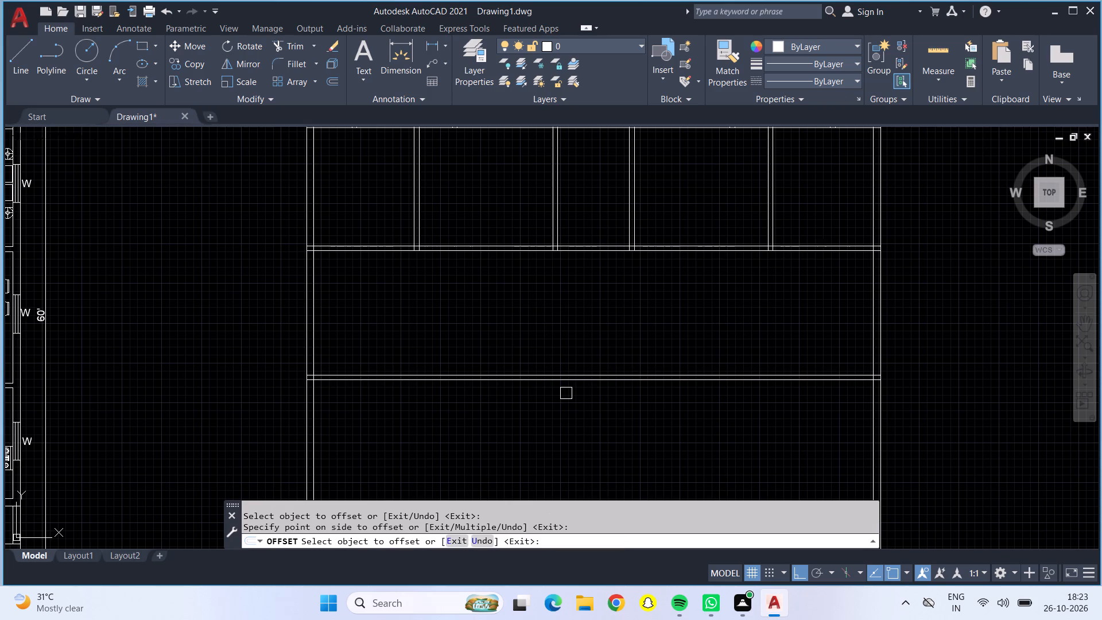
key(Escape)
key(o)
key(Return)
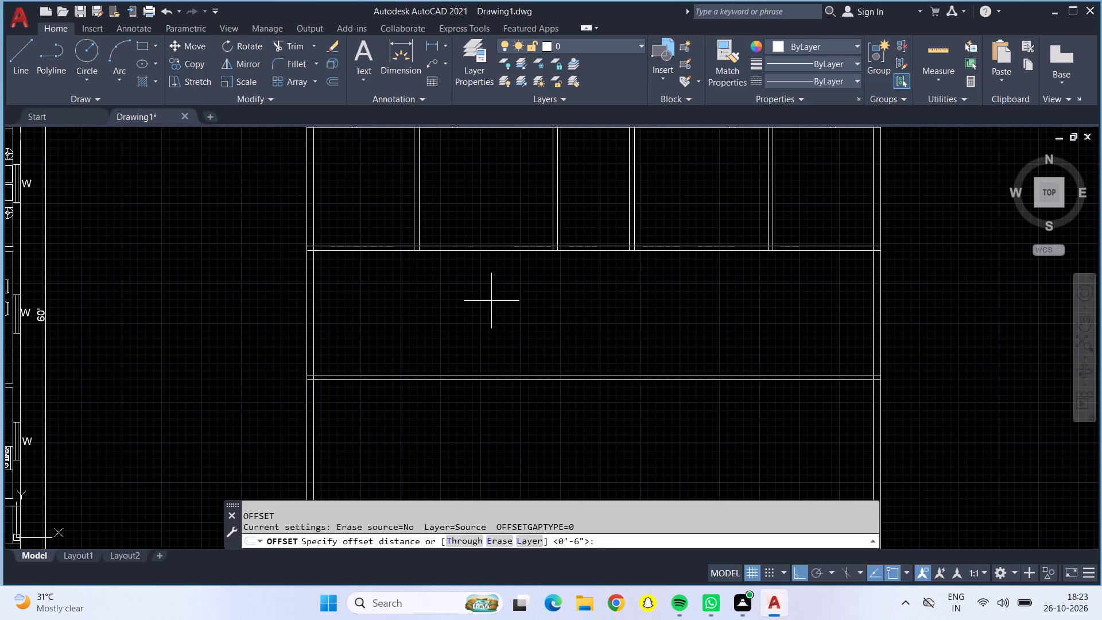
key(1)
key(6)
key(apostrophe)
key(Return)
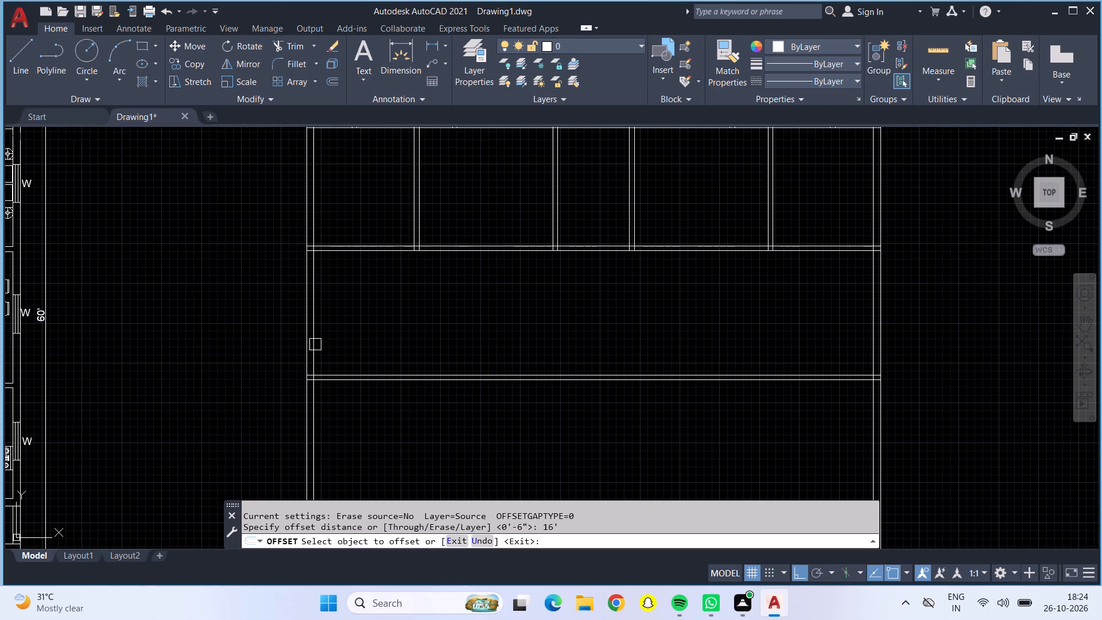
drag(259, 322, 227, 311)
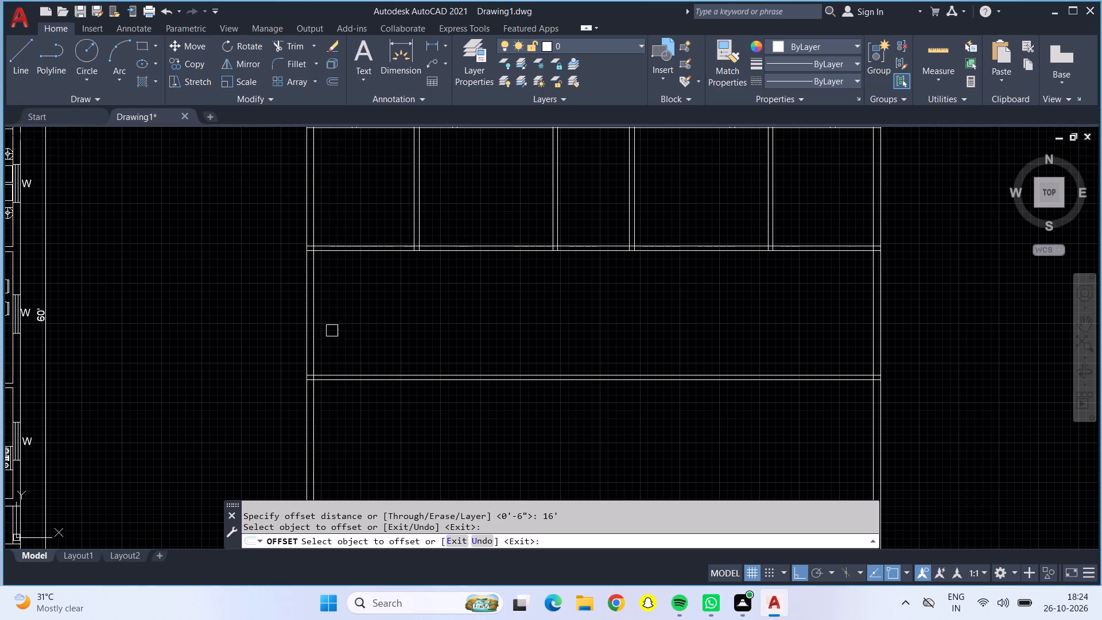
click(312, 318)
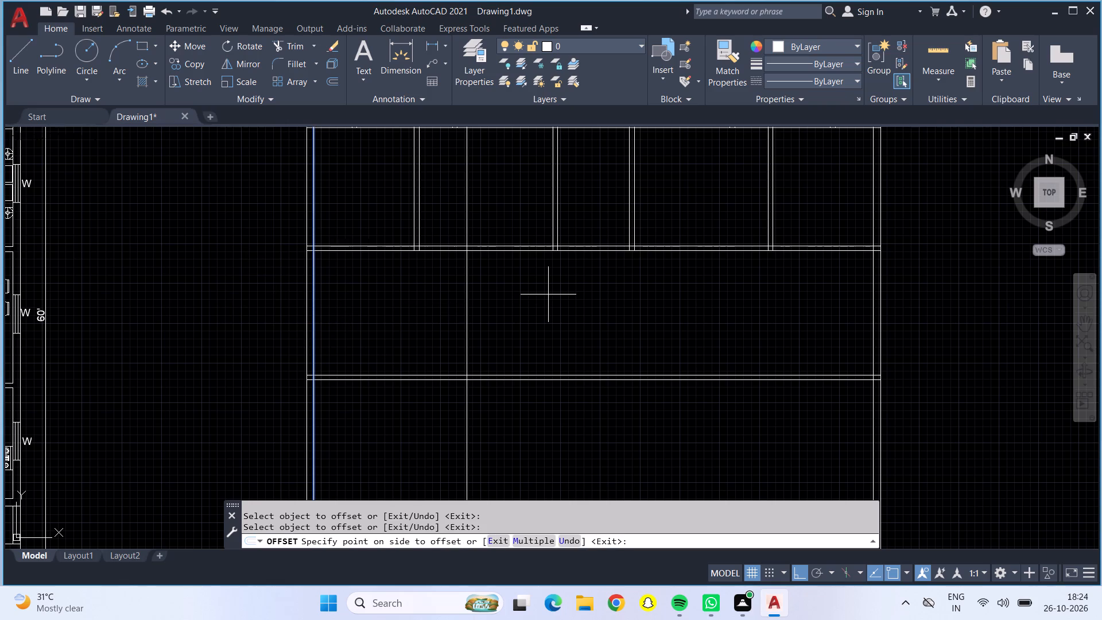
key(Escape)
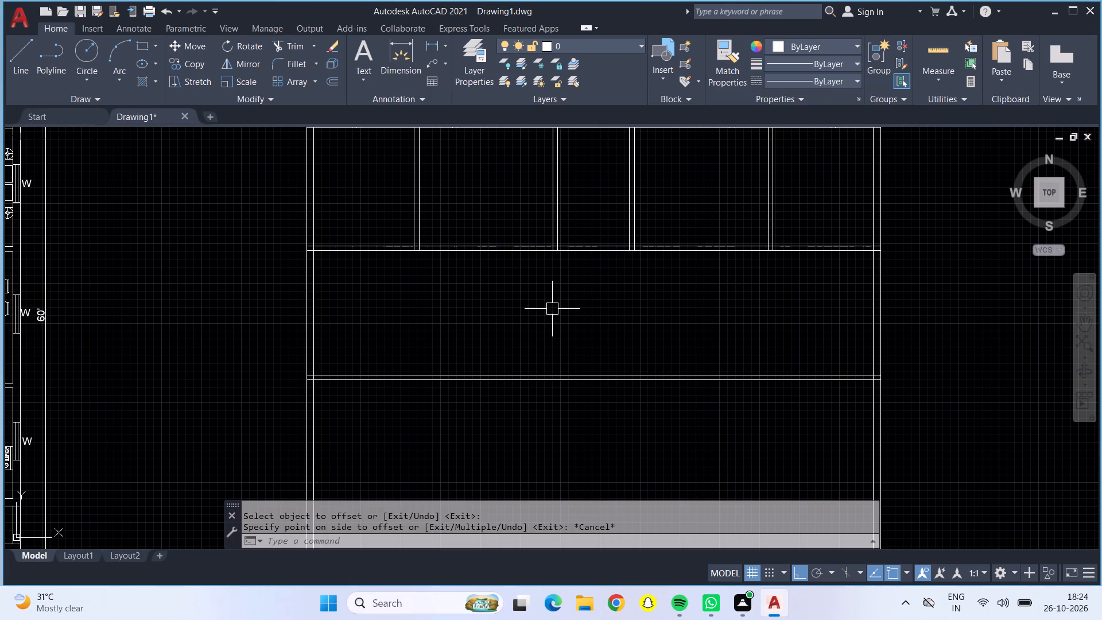
Draw two vertical lines continuing the left central partition pair from the second row's bottom wall down to the third row's bottom wall.
scroll(554, 313, down, 1)
middle_drag(556, 315, 566, 350)
scroll(566, 350, up, 1)
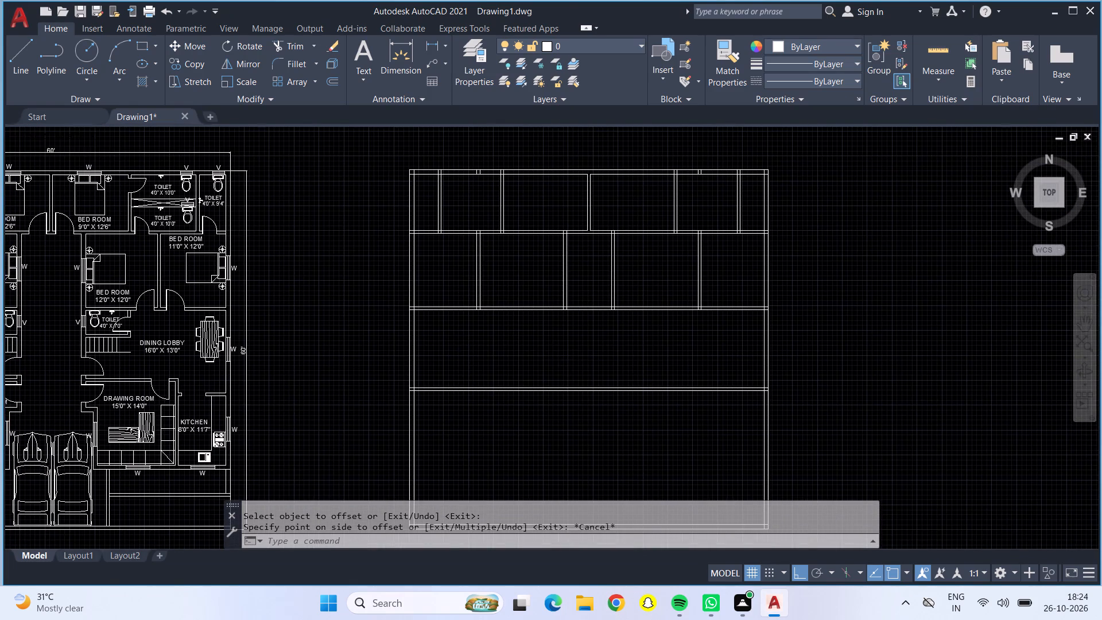
middle_click(596, 367)
scroll(596, 367, up, 1)
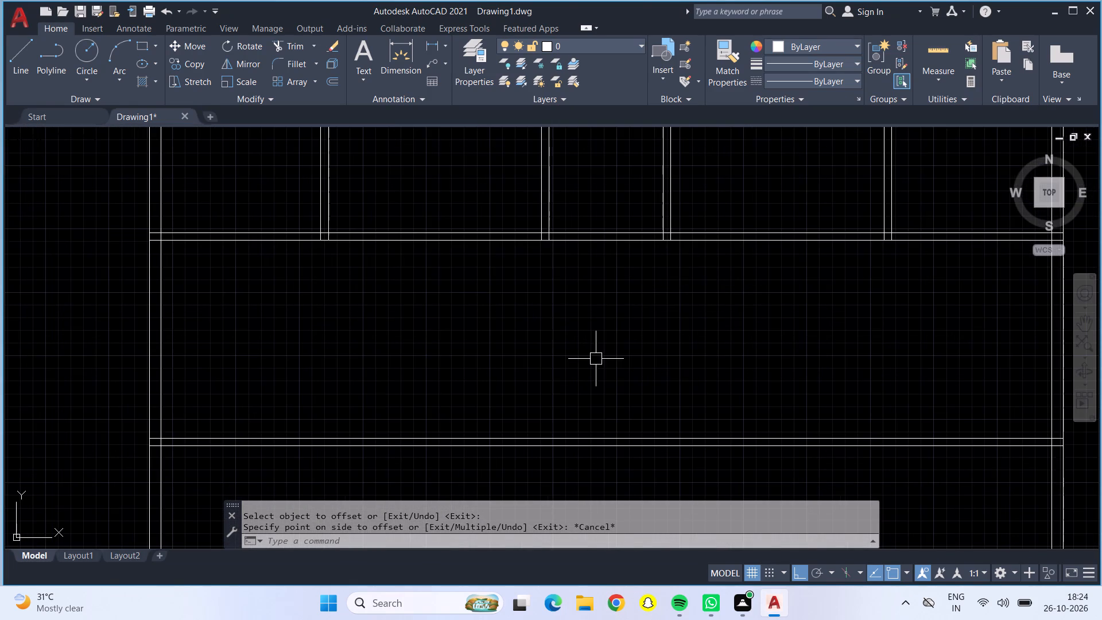
click(29, 71)
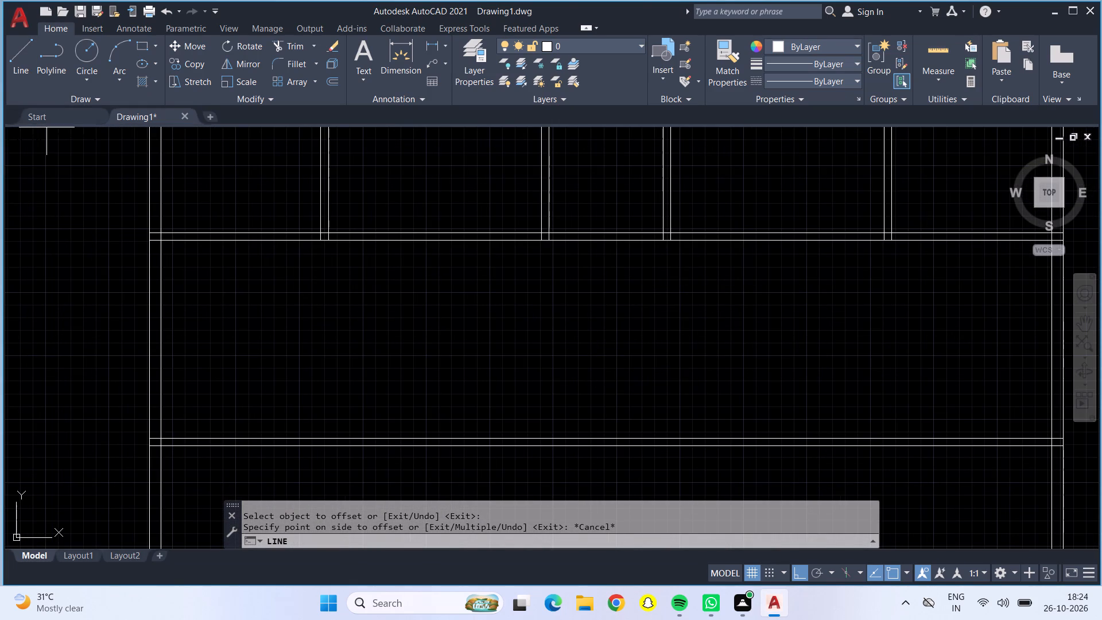
click(549, 231)
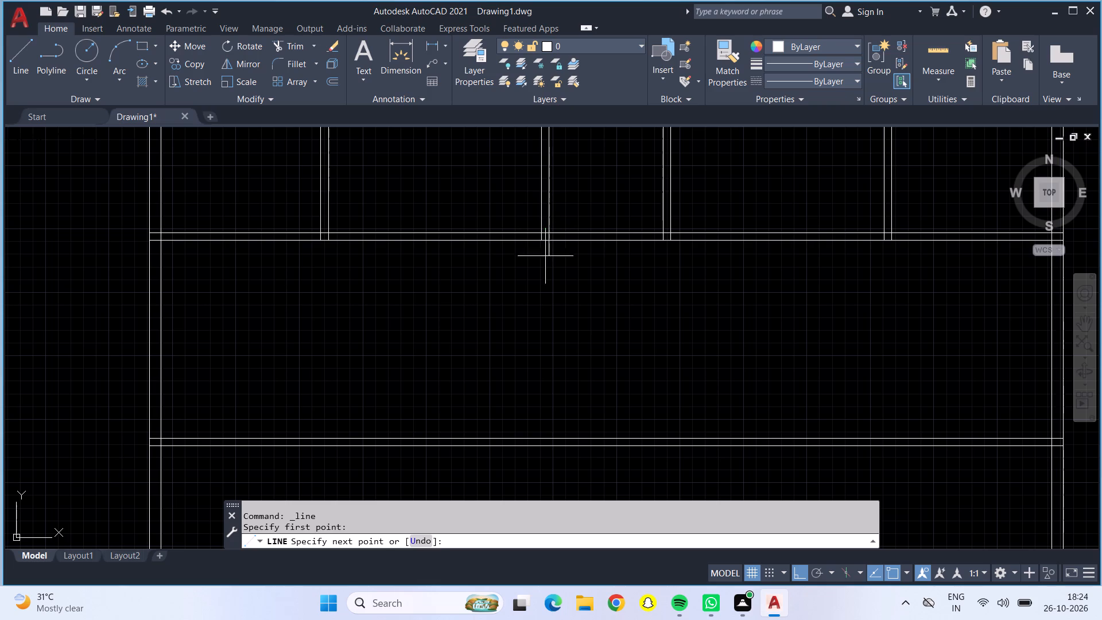
click(548, 440)
key(Escape)
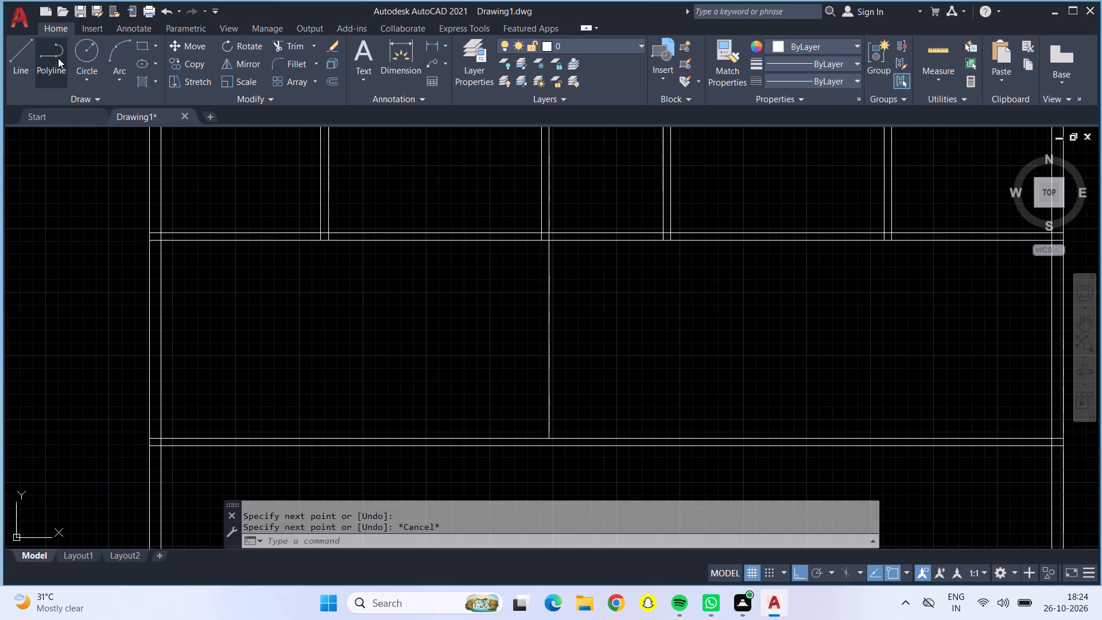
click(22, 55)
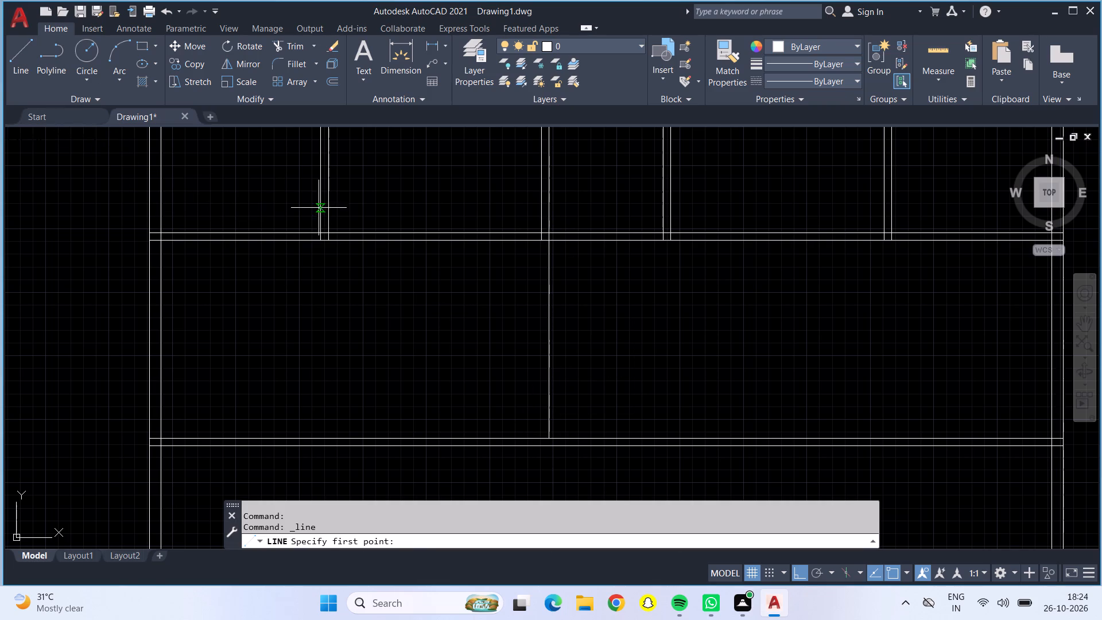
click(543, 240)
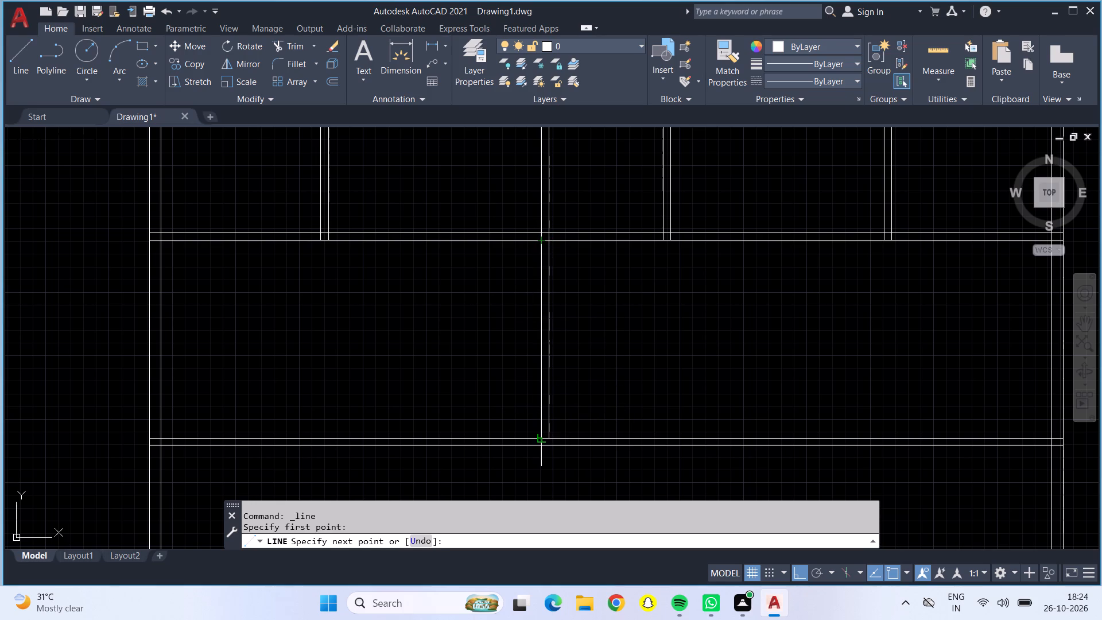
click(539, 440)
key(Escape)
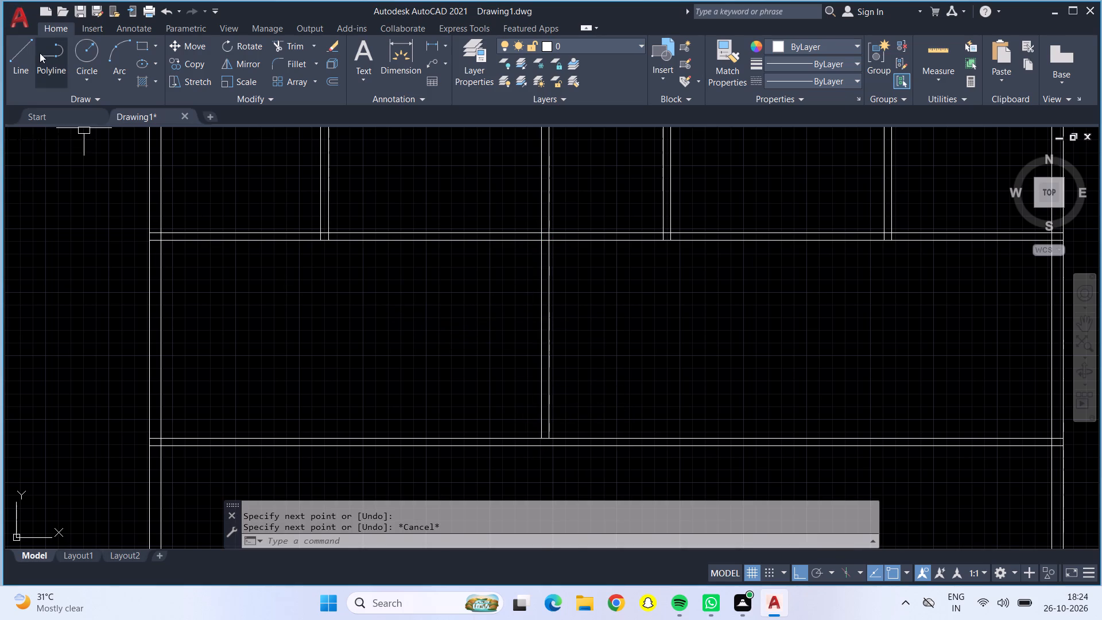
Examine the ground-floor plan's central passage and adjoining rooms against the third row of the first-floor plan.
click(9, 53)
scroll(310, 170, down, 1)
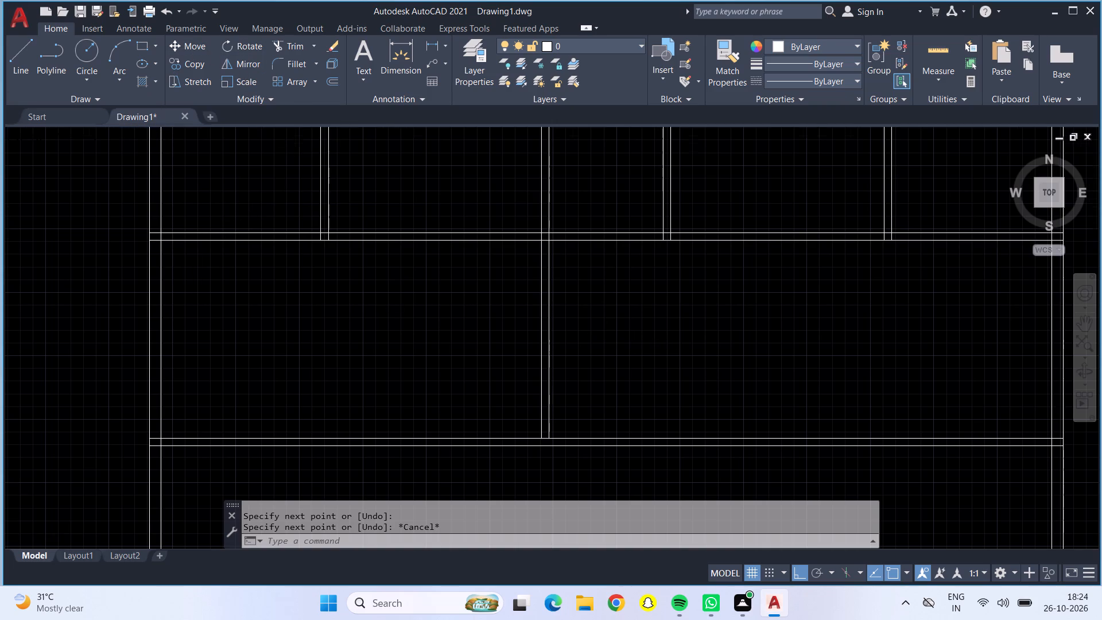
scroll(315, 172, down, 1)
scroll(401, 202, down, 1)
middle_drag(458, 226, 474, 304)
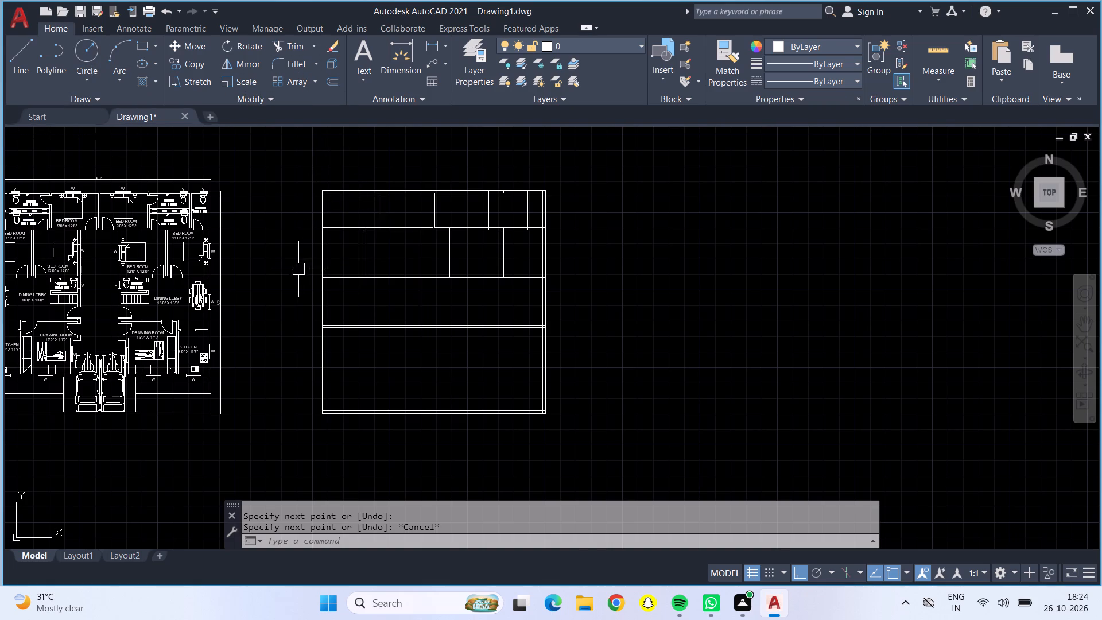
middle_drag(297, 269, 645, 255)
scroll(485, 281, up, 1)
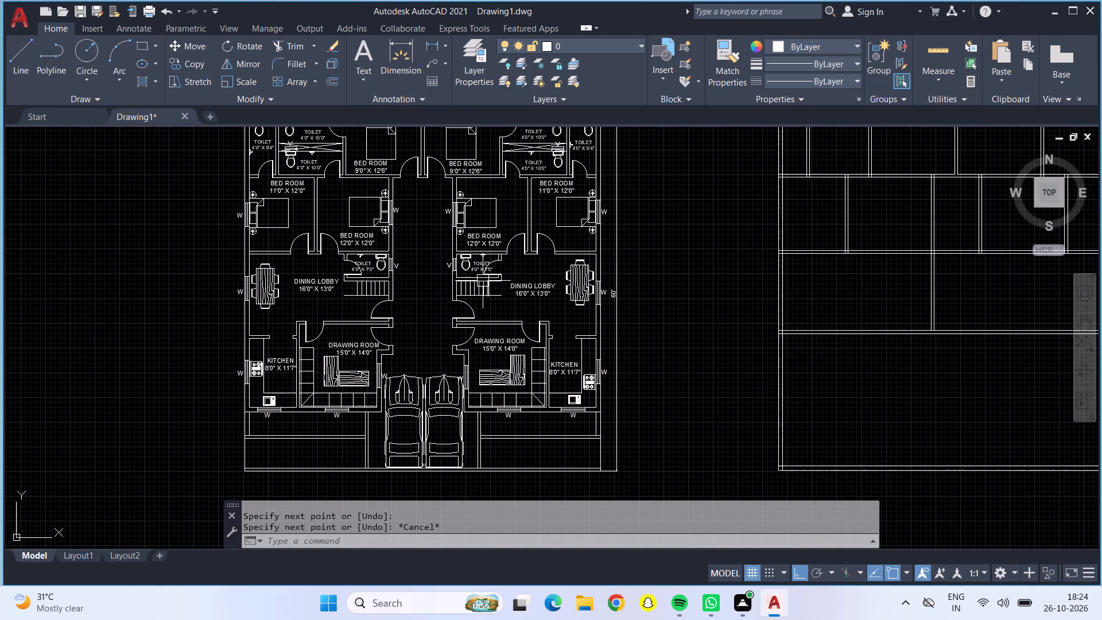
middle_drag(408, 298, 430, 352)
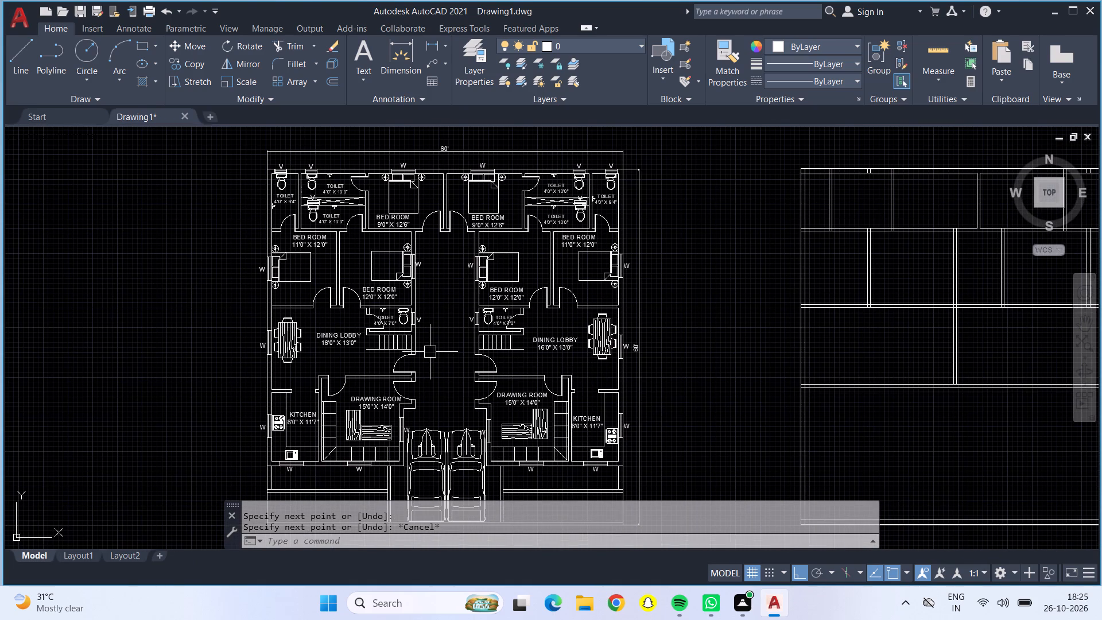
middle_drag(431, 352, 422, 277)
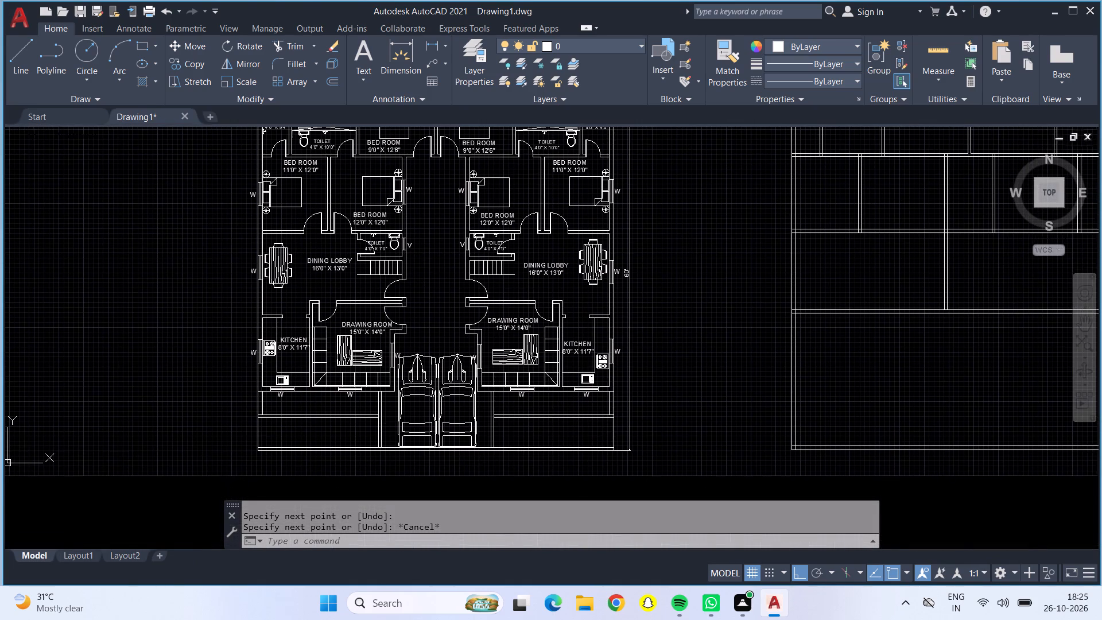
middle_drag(745, 295, 657, 290)
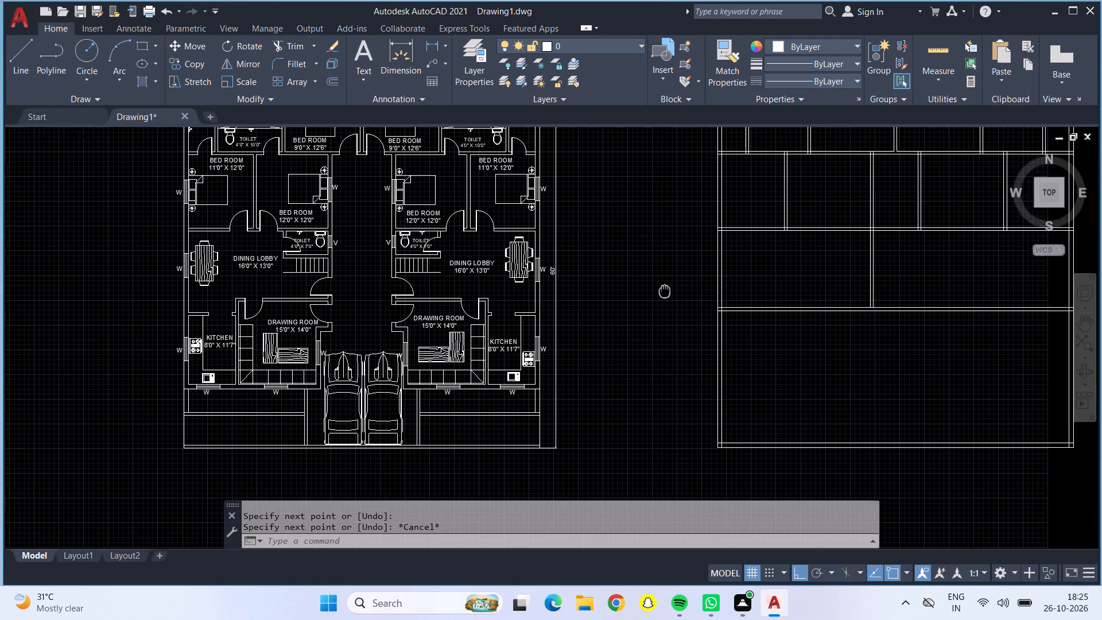
middle_drag(657, 290, 627, 286)
middle_drag(833, 345, 628, 376)
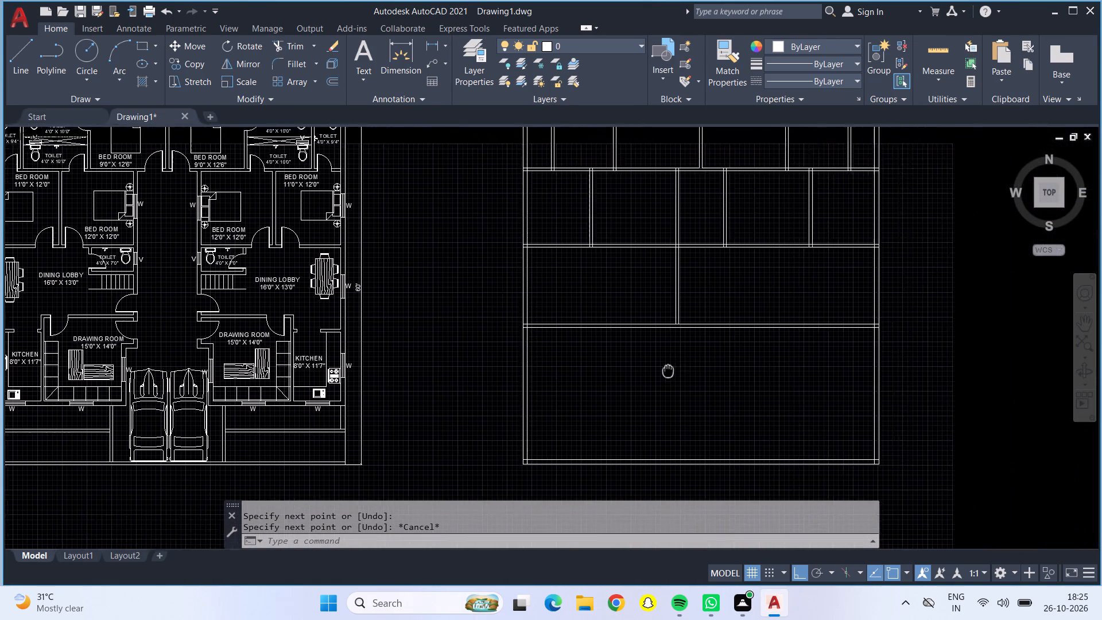
middle_drag(628, 376, 521, 386)
middle_drag(522, 375, 554, 447)
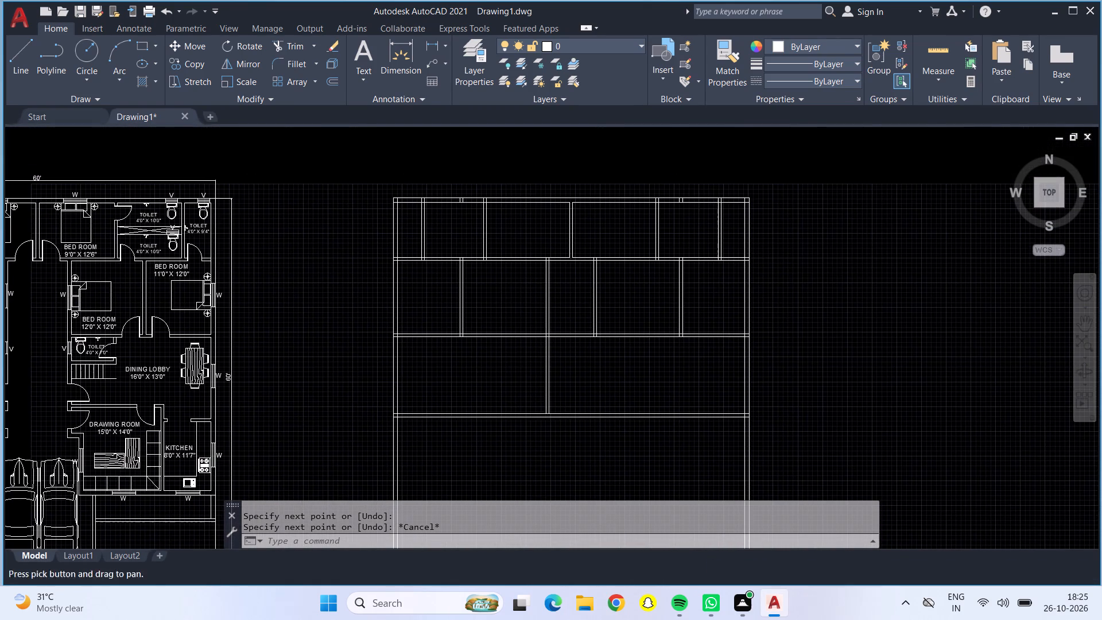
Draw two vertical lines continuing the right central partition pair from the second row's bottom wall down to the third row's bottom wall.
click(25, 67)
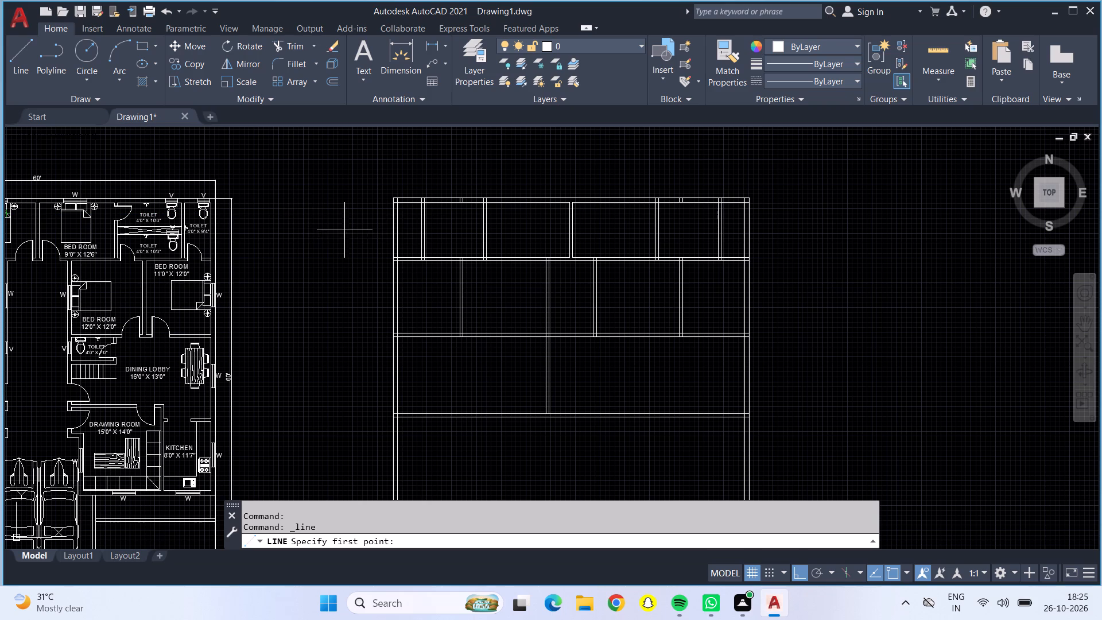
scroll(593, 337, up, 1)
click(602, 336)
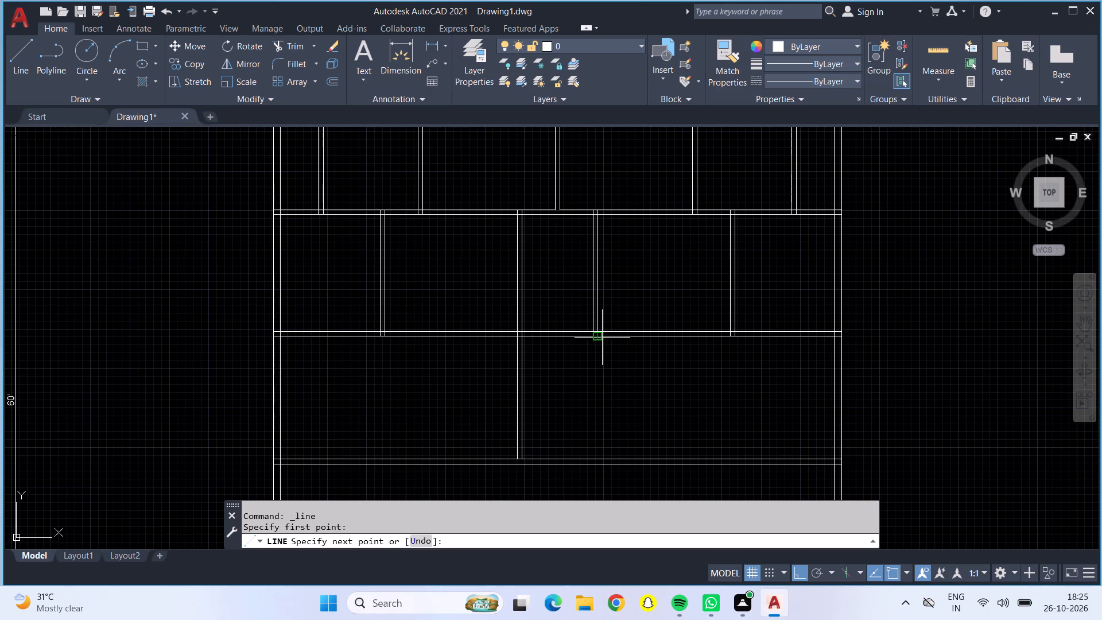
click(596, 462)
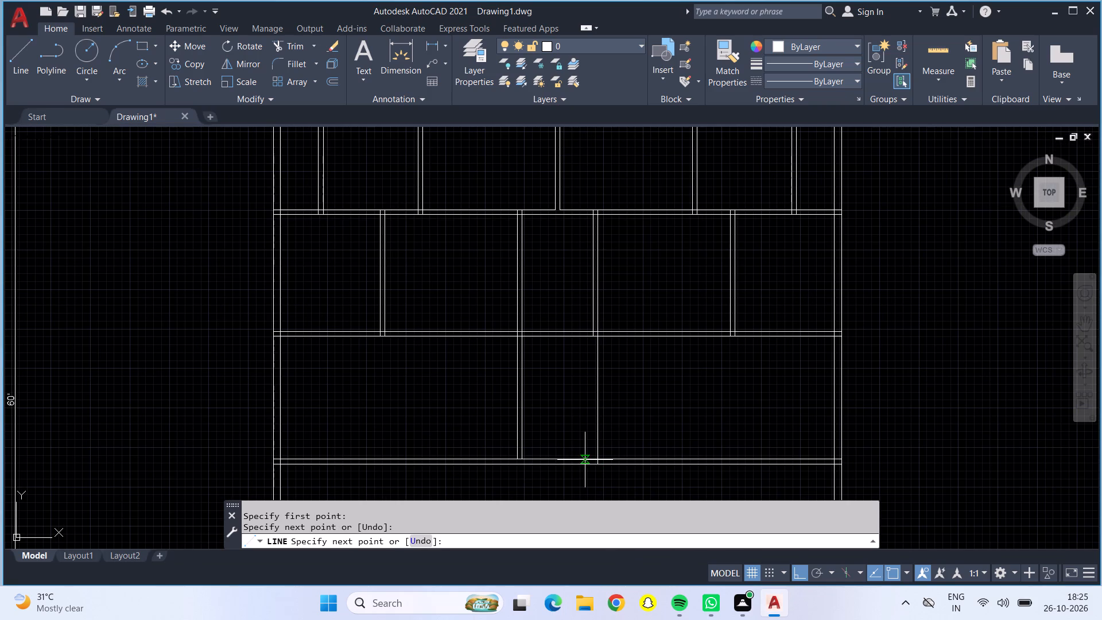
key(Return)
key(l)
key(Return)
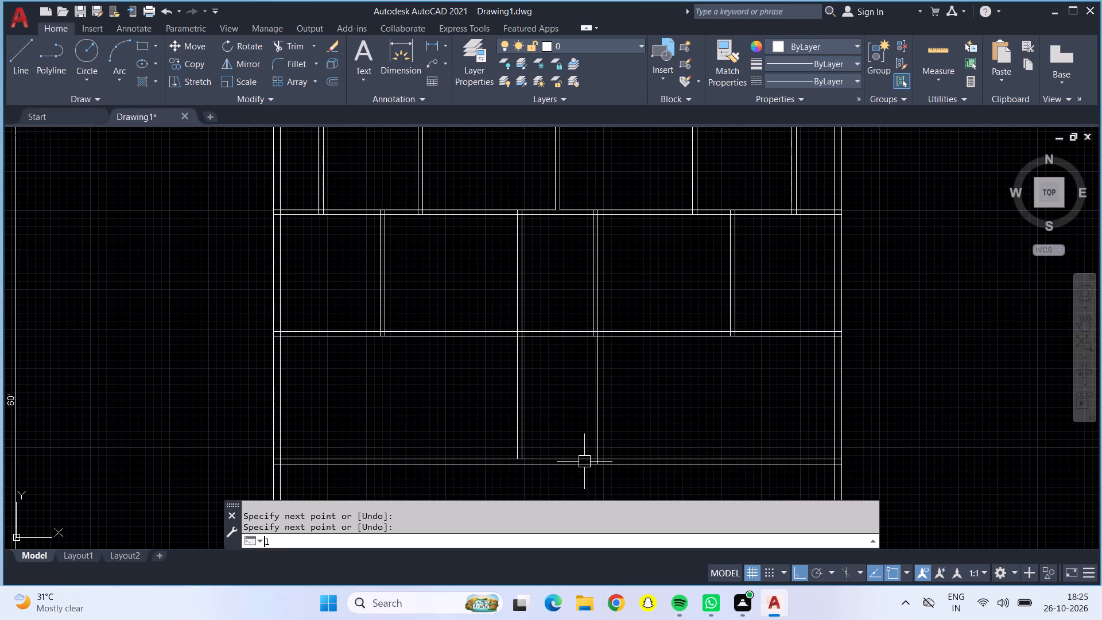
click(592, 332)
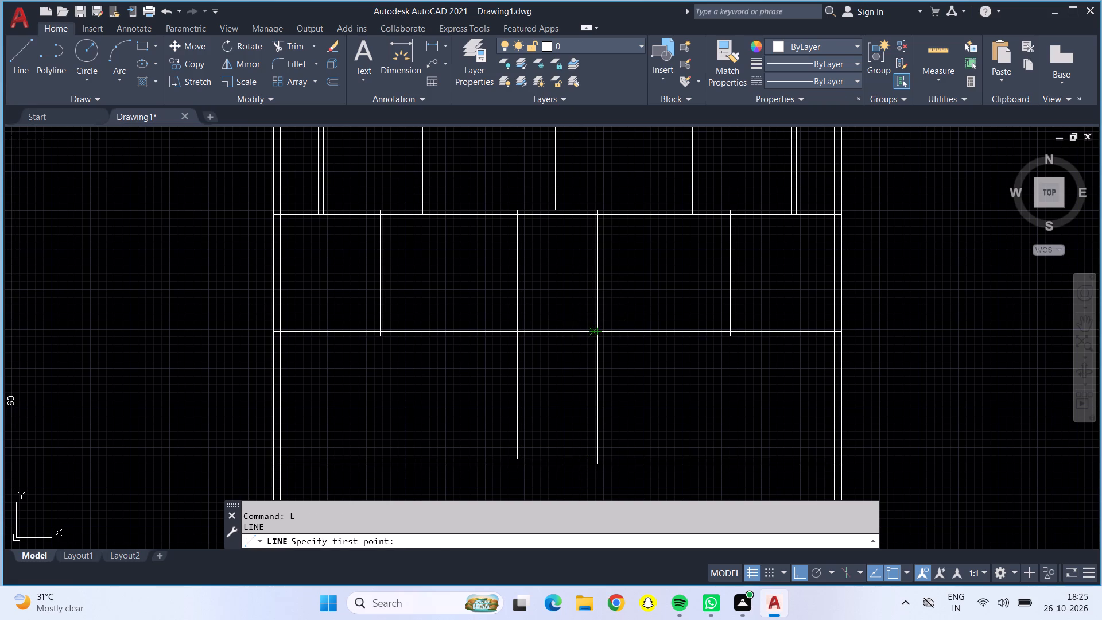
click(593, 462)
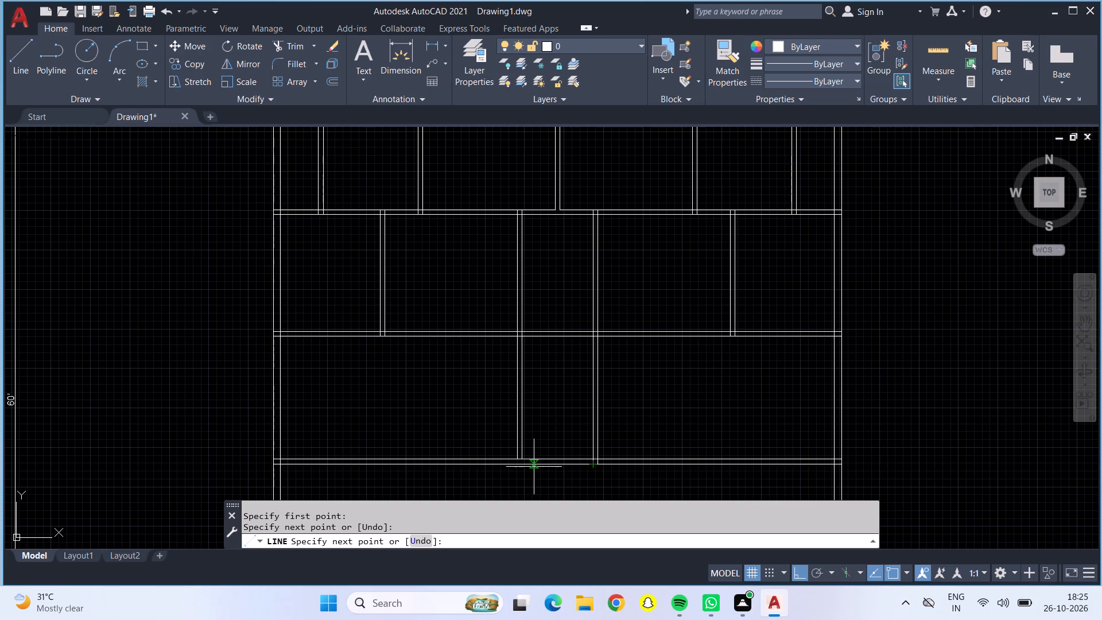
key(Escape)
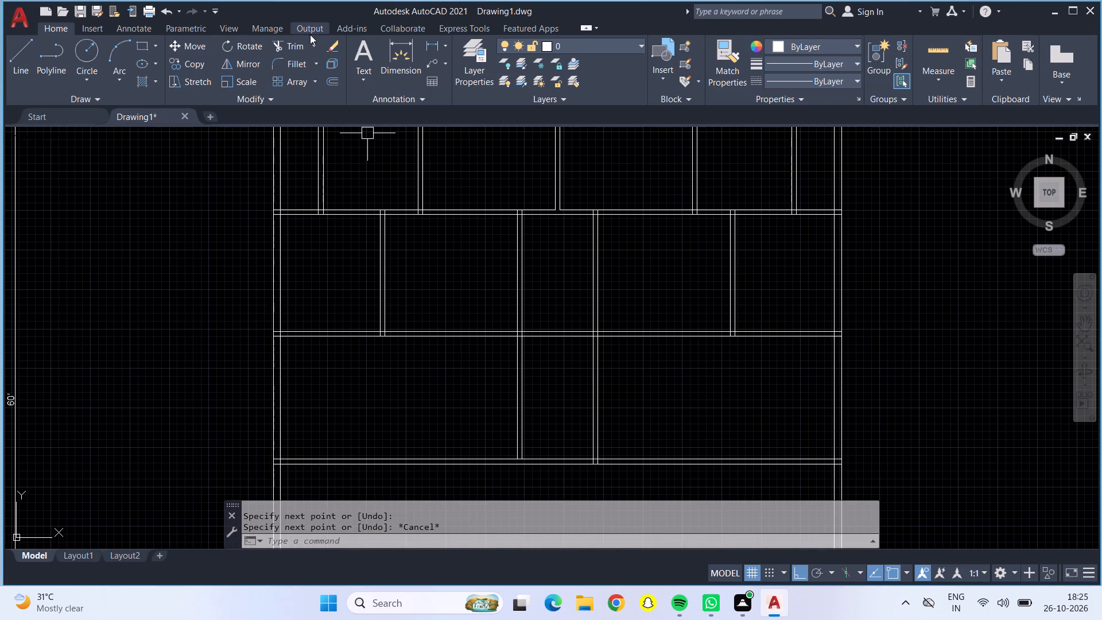
Trim both lines of the second row's bottom wall between the two central partition pairs to open the passage.
click(300, 41)
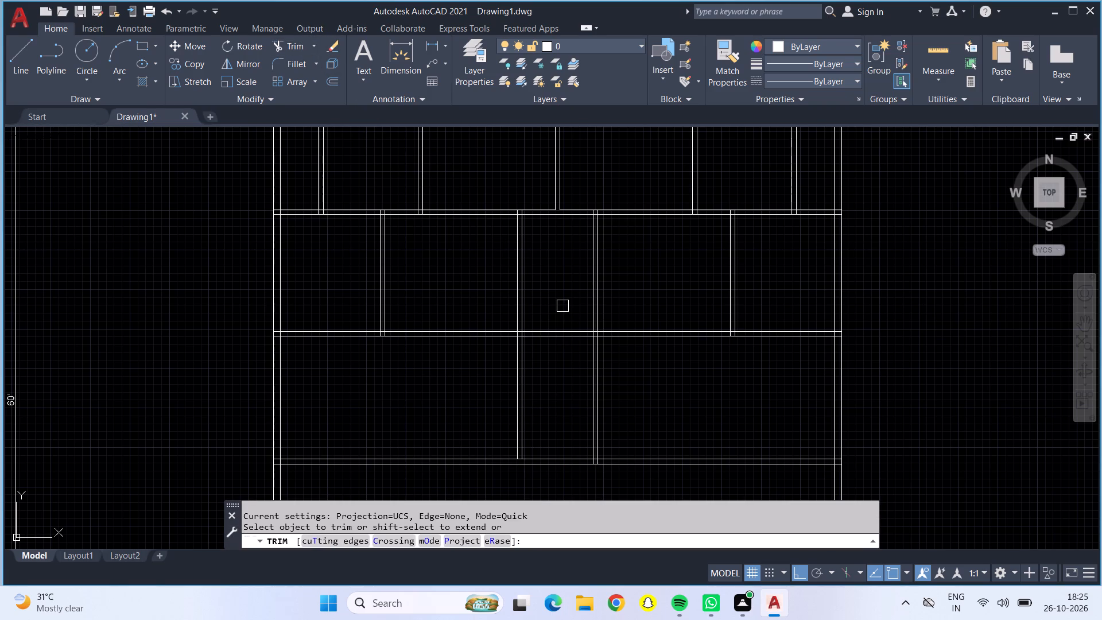
drag(562, 306, 564, 356)
Measure the spacing between the walls where the central passage meets the top row's bottom wall.
scroll(540, 220, up, 3)
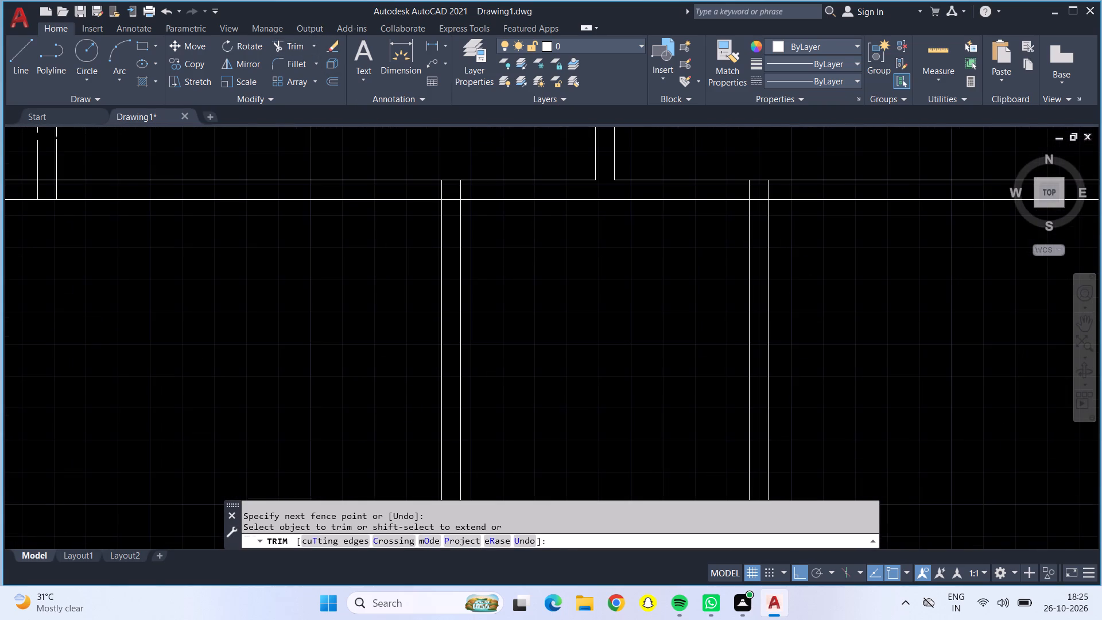
middle_drag(557, 227, 588, 457)
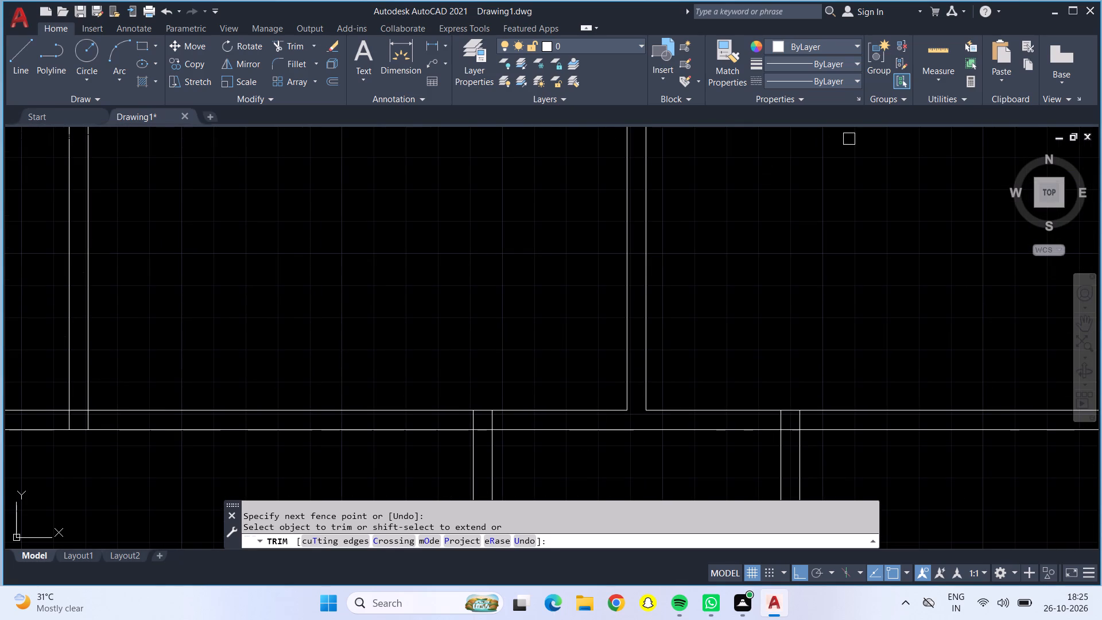
click(941, 49)
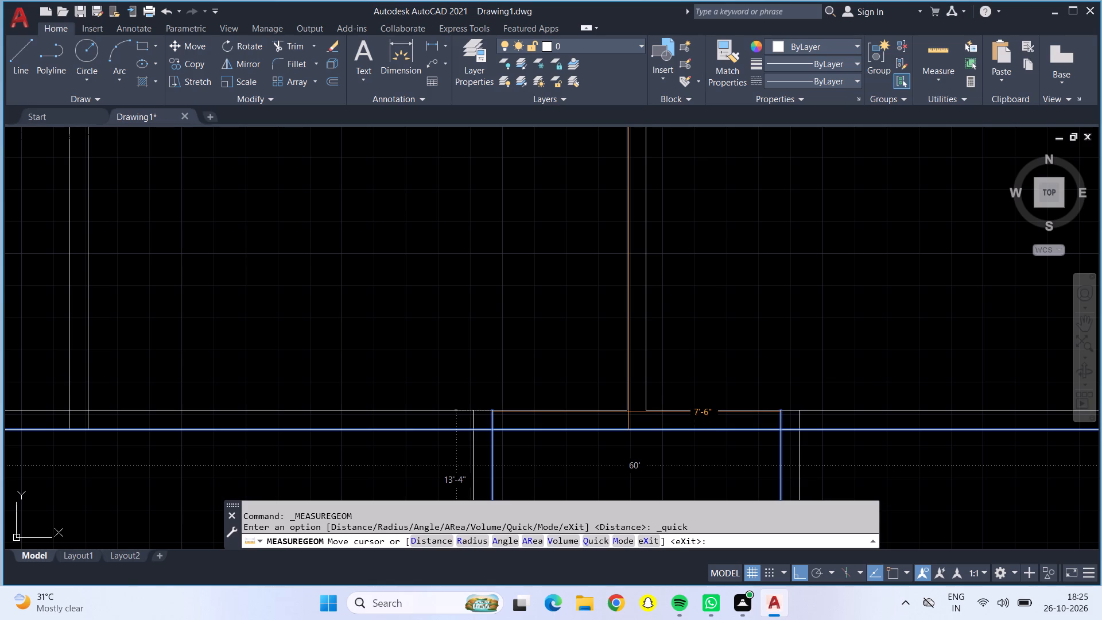
key(Escape)
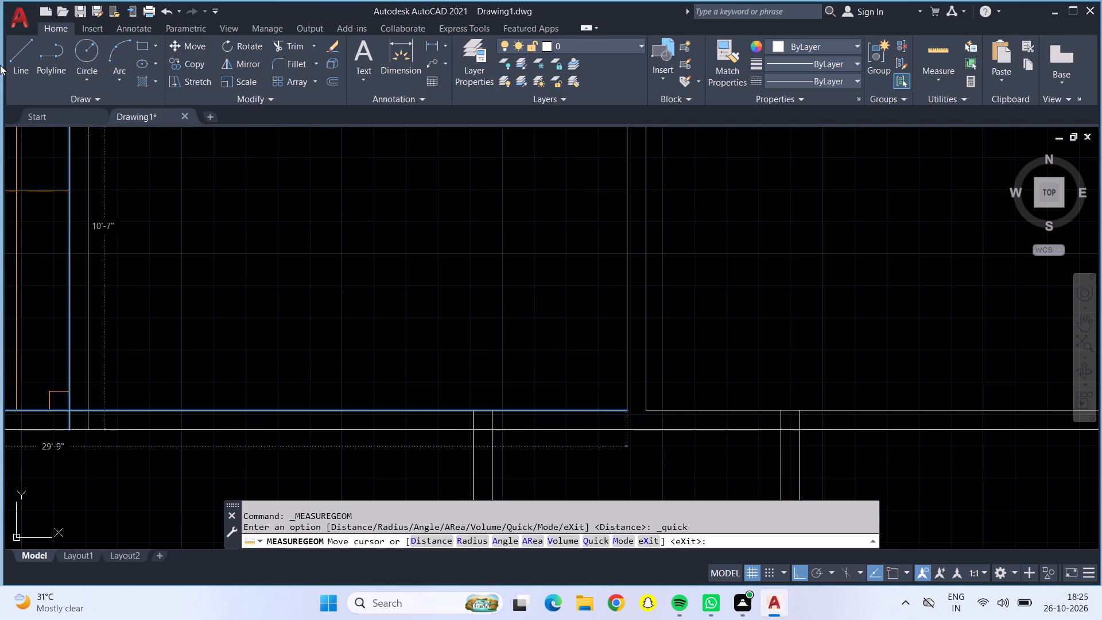
Draw a vertical line about 6" long extending the top row's middle partition's left face down to the bottom wall's lower line.
click(5, 59)
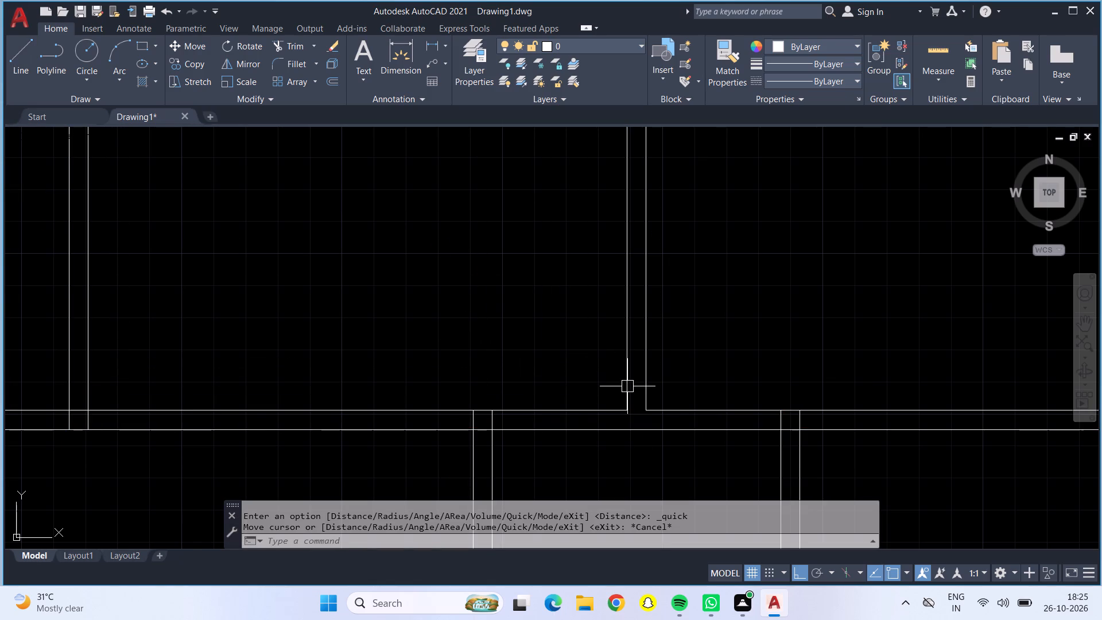
click(20, 74)
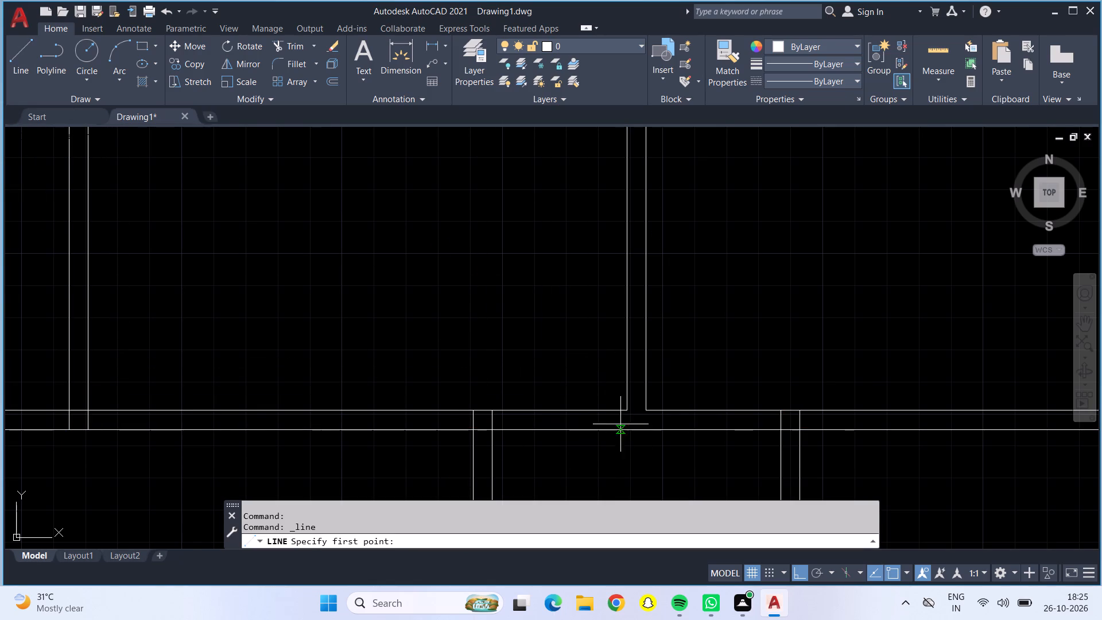
click(626, 414)
click(626, 429)
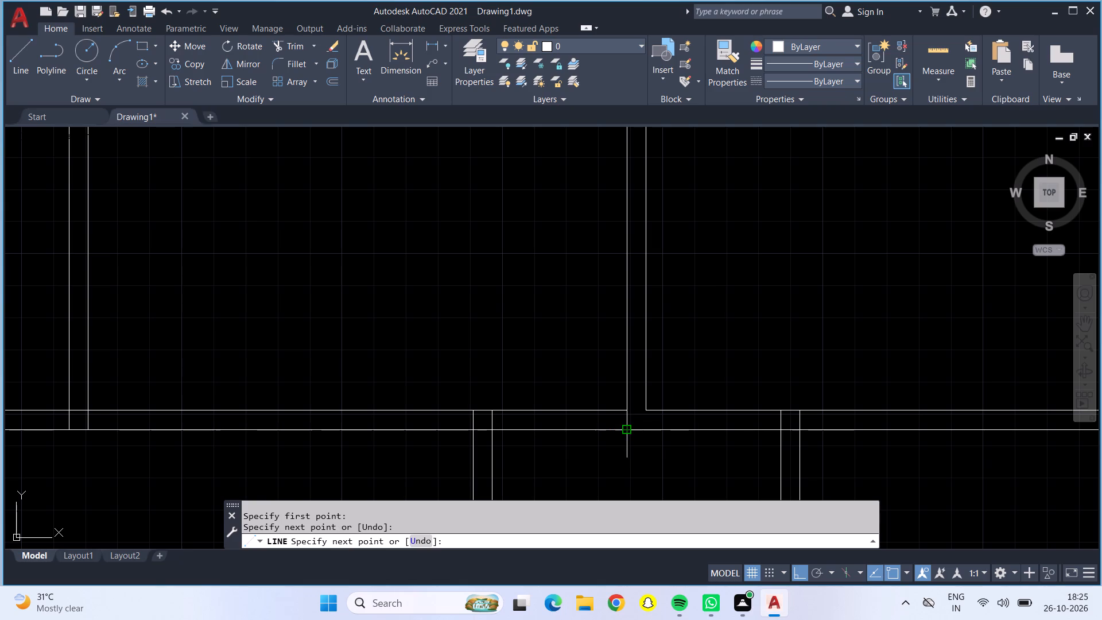
key(Escape)
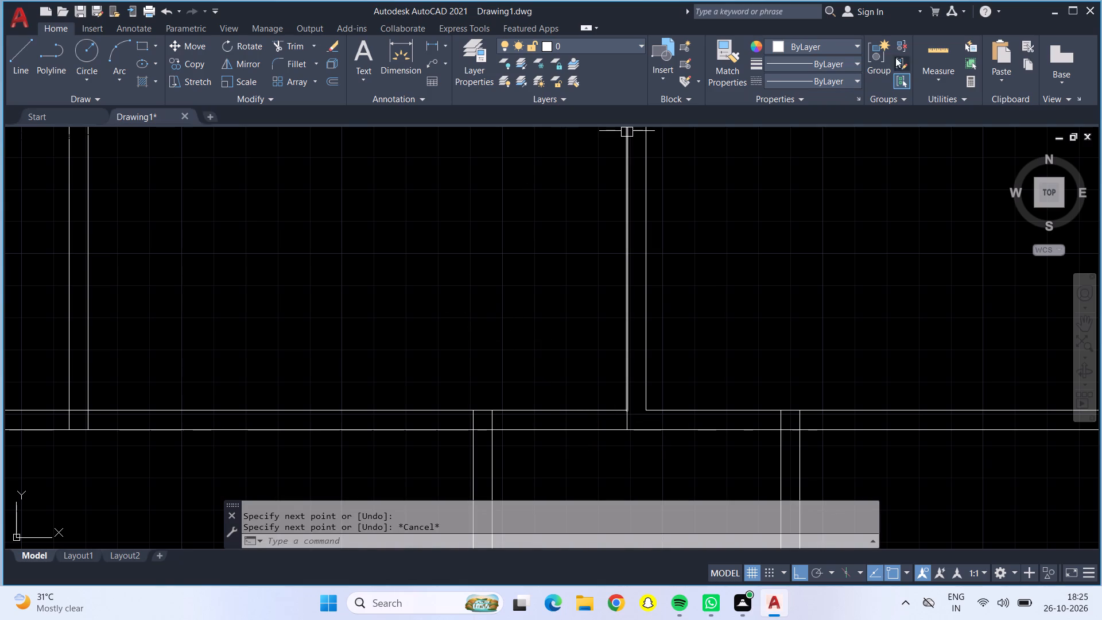
Measure the spacing around the top of the central passage and the passage's width in the second row.
click(941, 62)
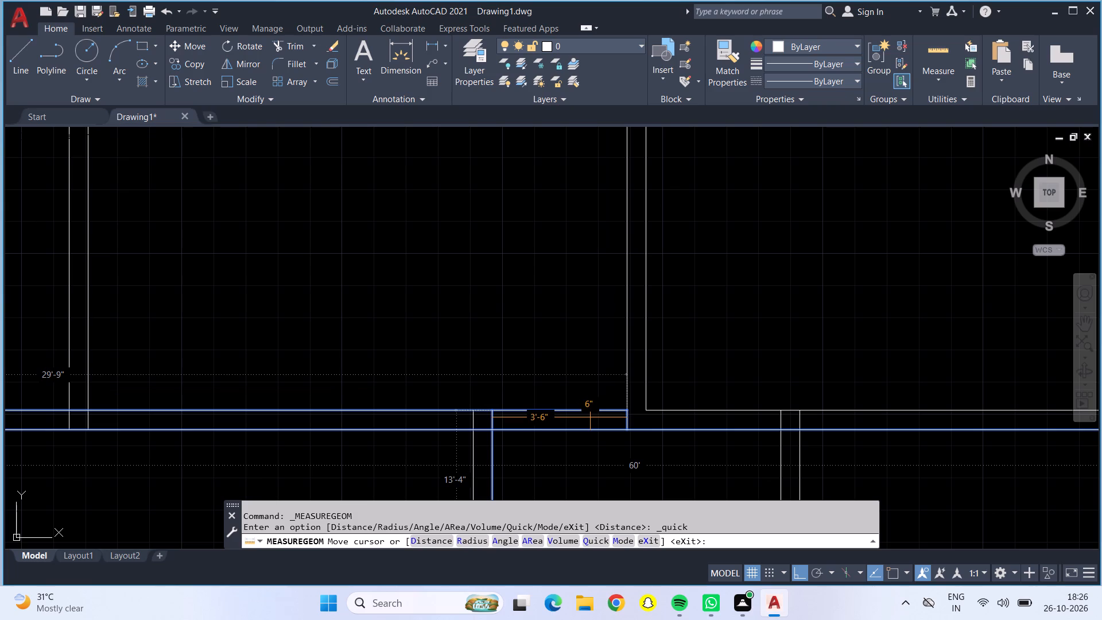
scroll(590, 417, down, 1)
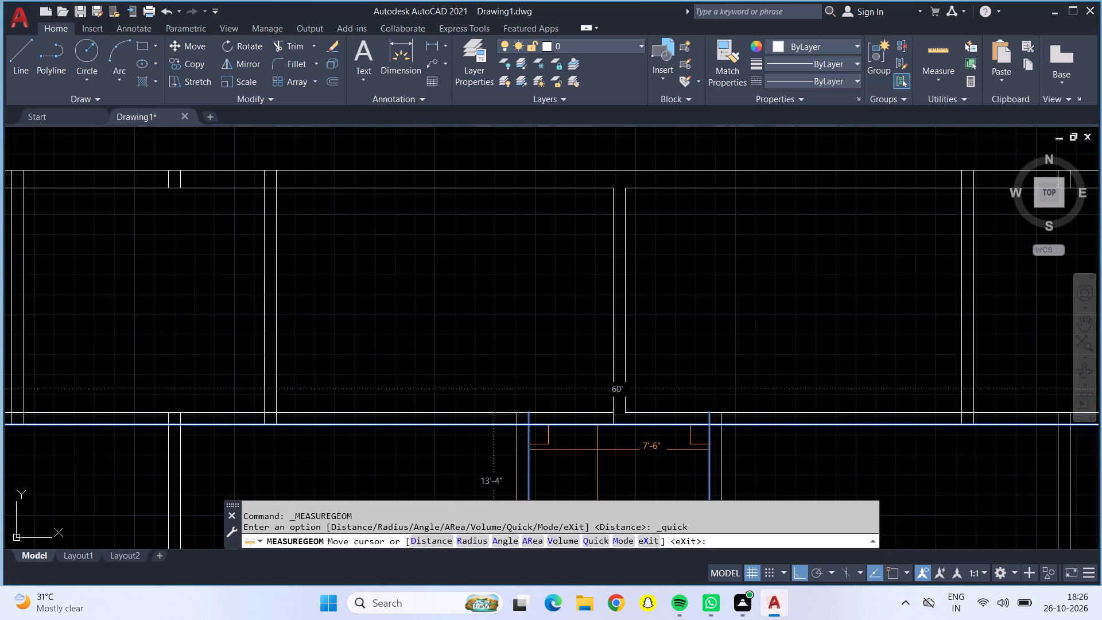
scroll(596, 454, down, 1)
middle_drag(595, 454, 653, 350)
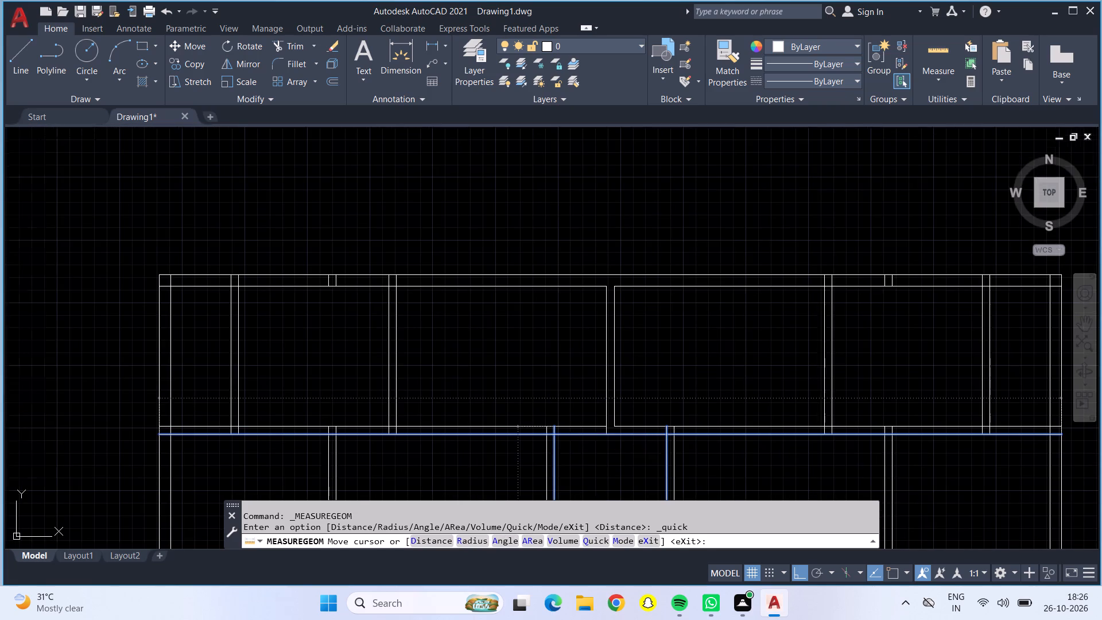
middle_drag(653, 350, 659, 281)
middle_drag(659, 281, 664, 264)
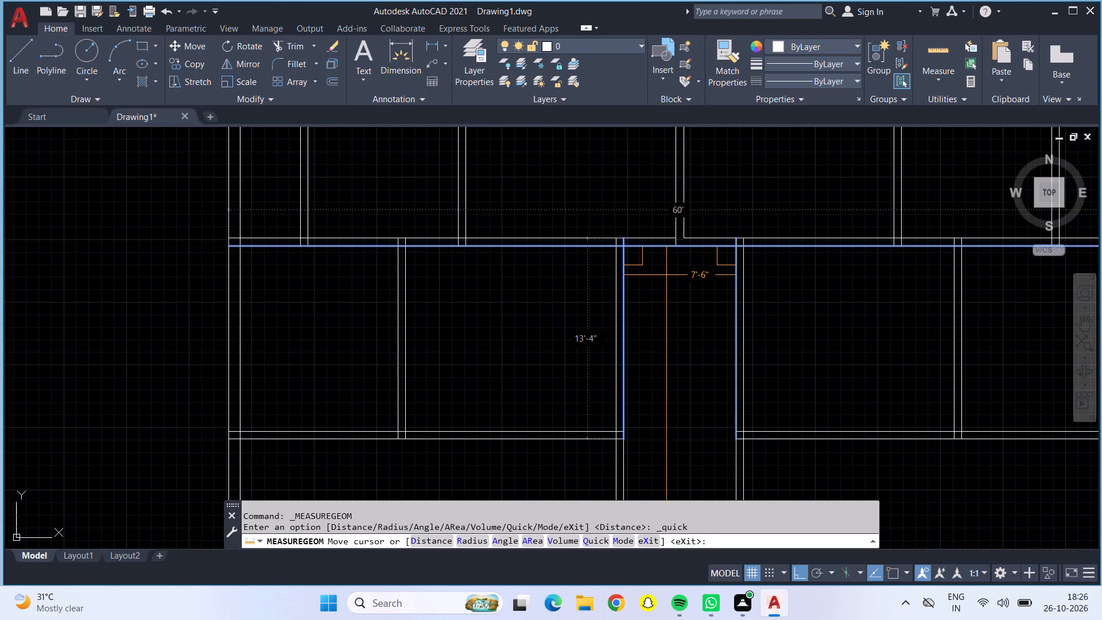
key(Escape)
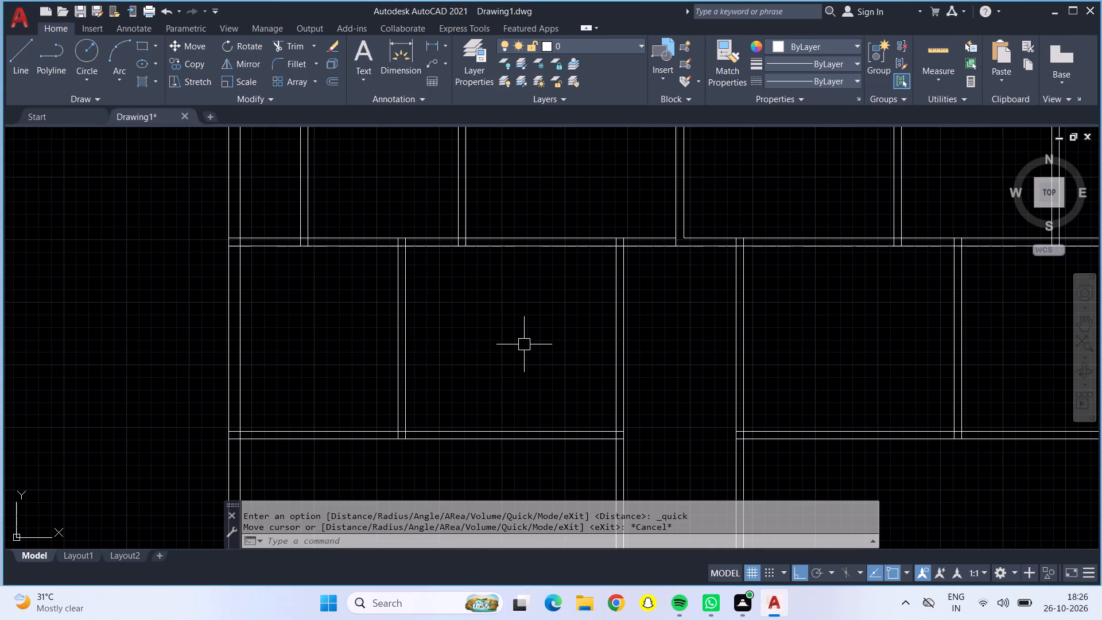
Measure the two rooms left of the central passage in the second row.
middle_drag(524, 344, 651, 347)
click(927, 55)
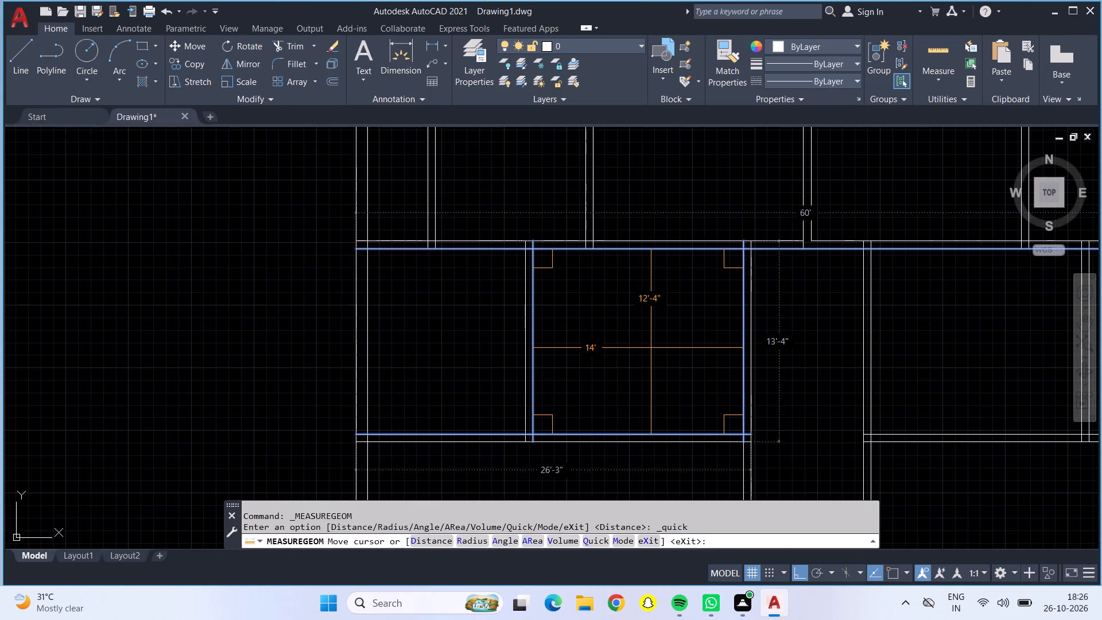
key(Escape)
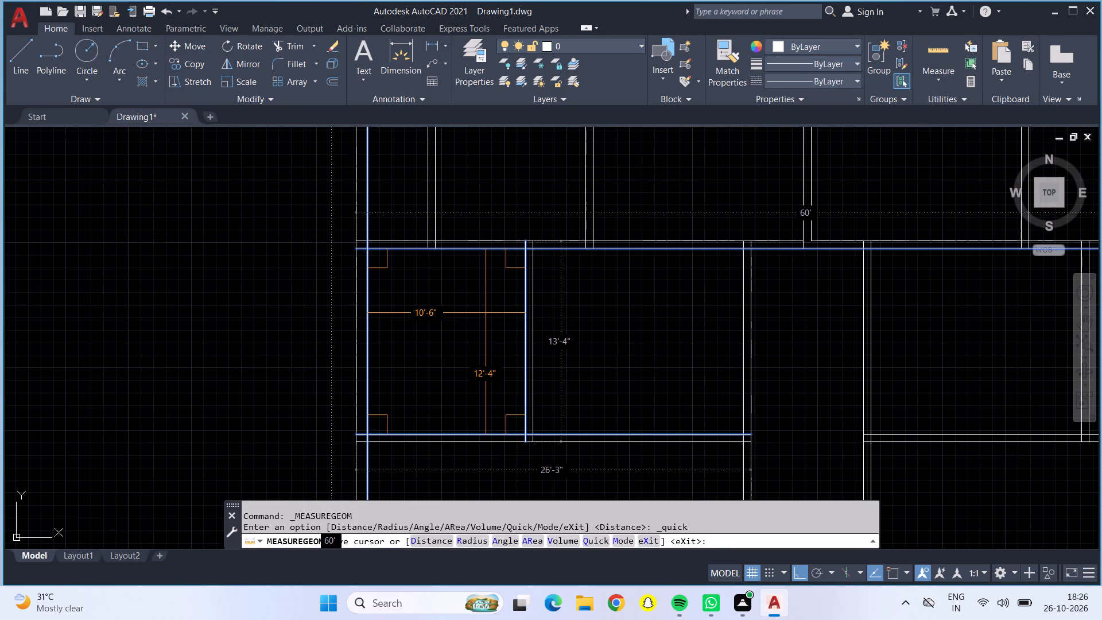
Erase both lines of the partition between the two second-row rooms left of the central passage.
drag(509, 300, 581, 303)
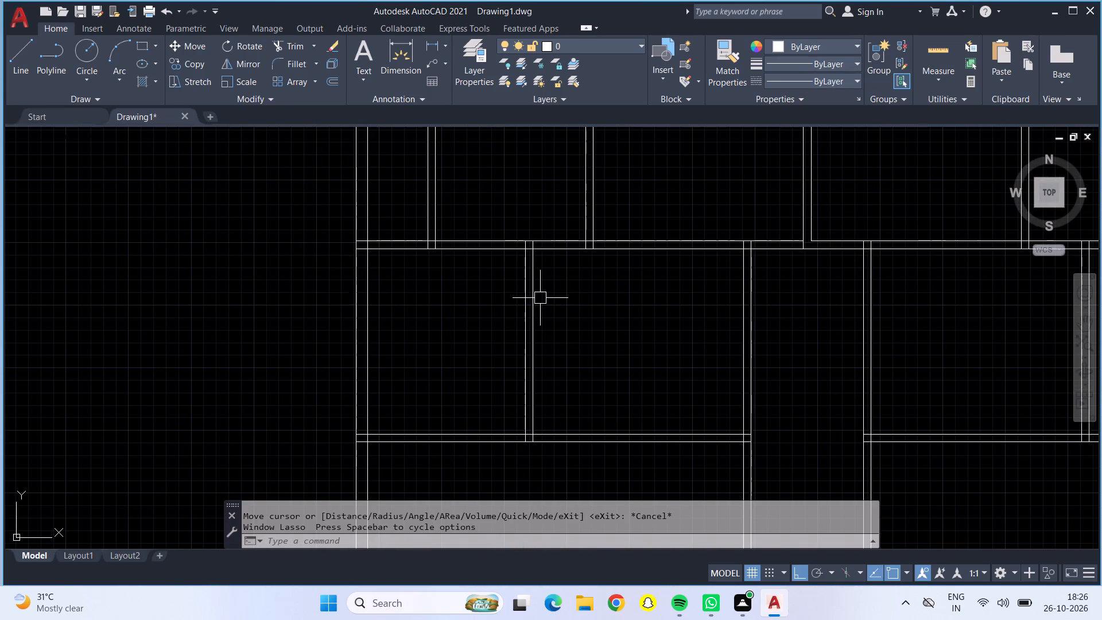
click(536, 296)
click(523, 292)
key(Delete)
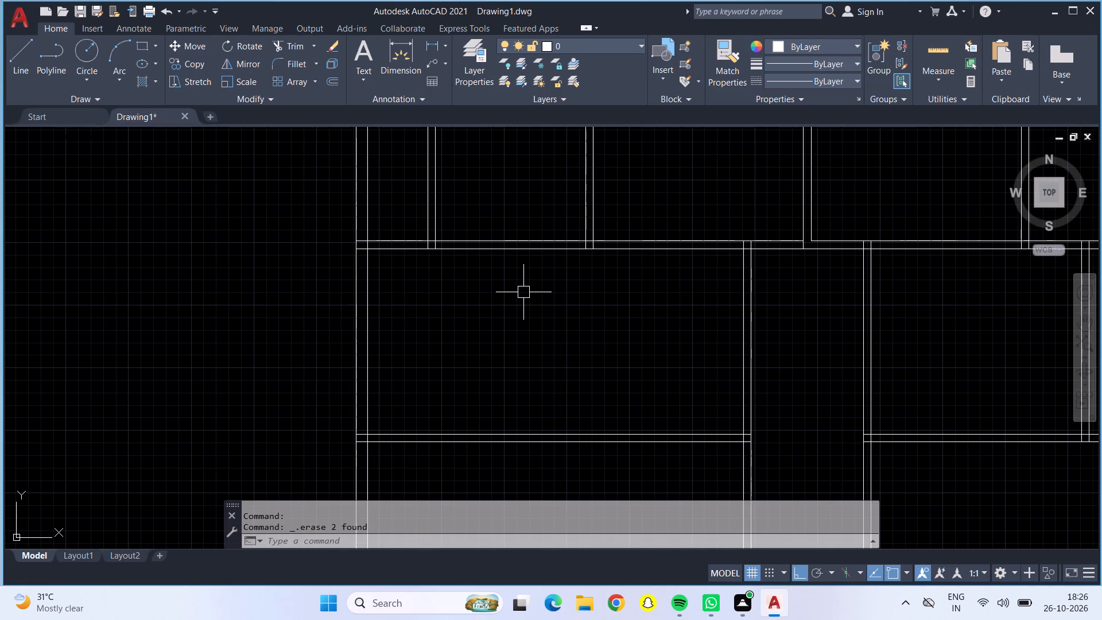
Offset the left outer wall's inner line 11' toward the inside of the plan.
key(o)
key(Return)
text(11)
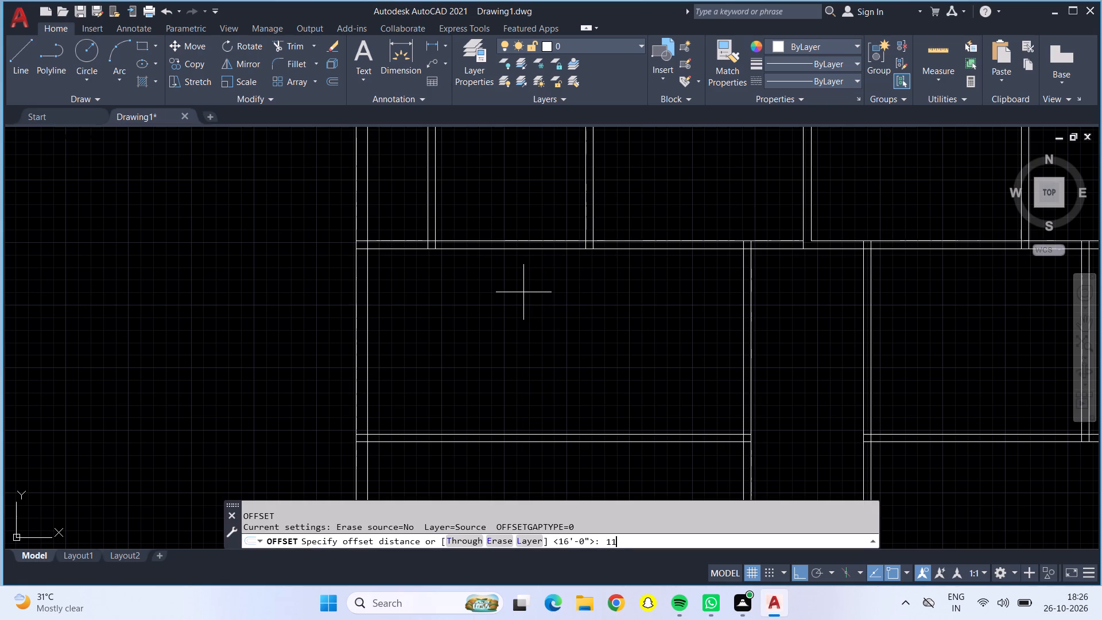
key(apostrophe)
key(Return)
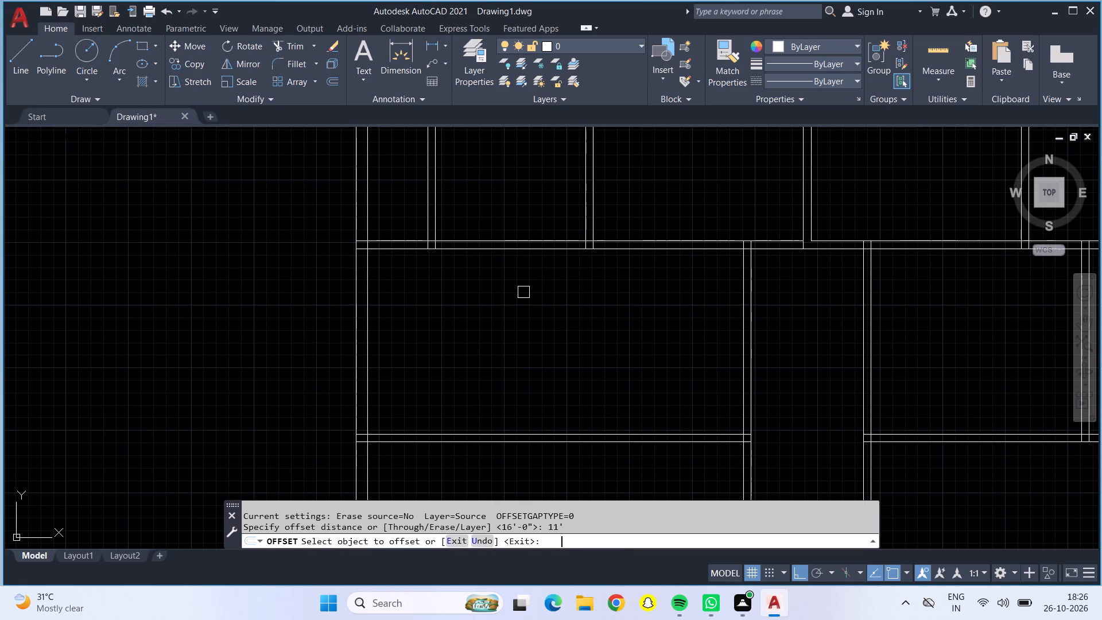
click(369, 321)
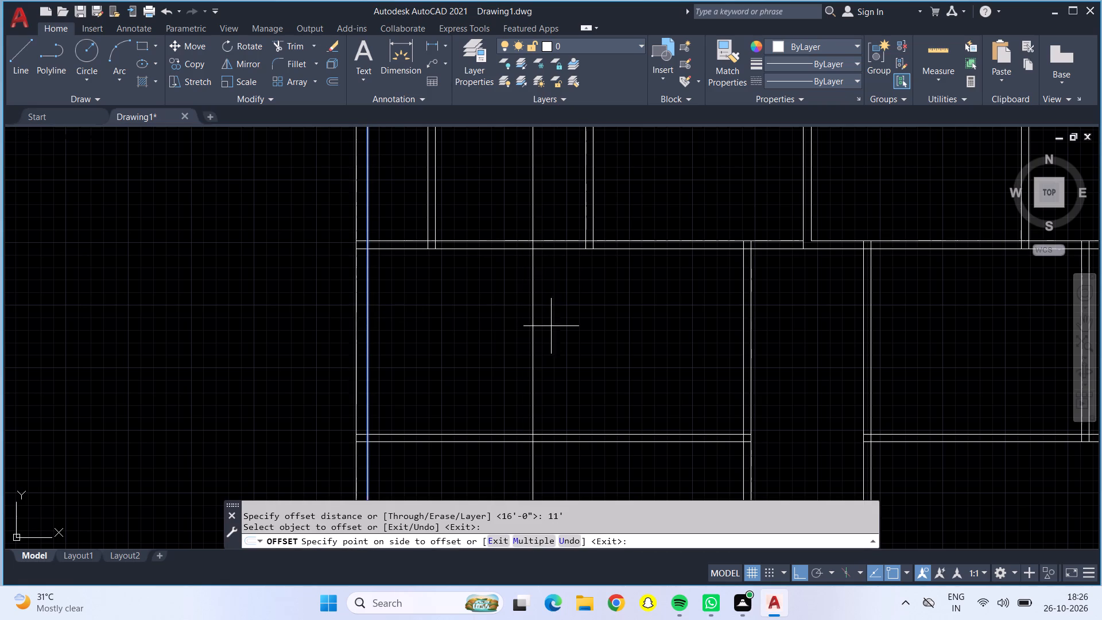
click(569, 324)
key(Escape)
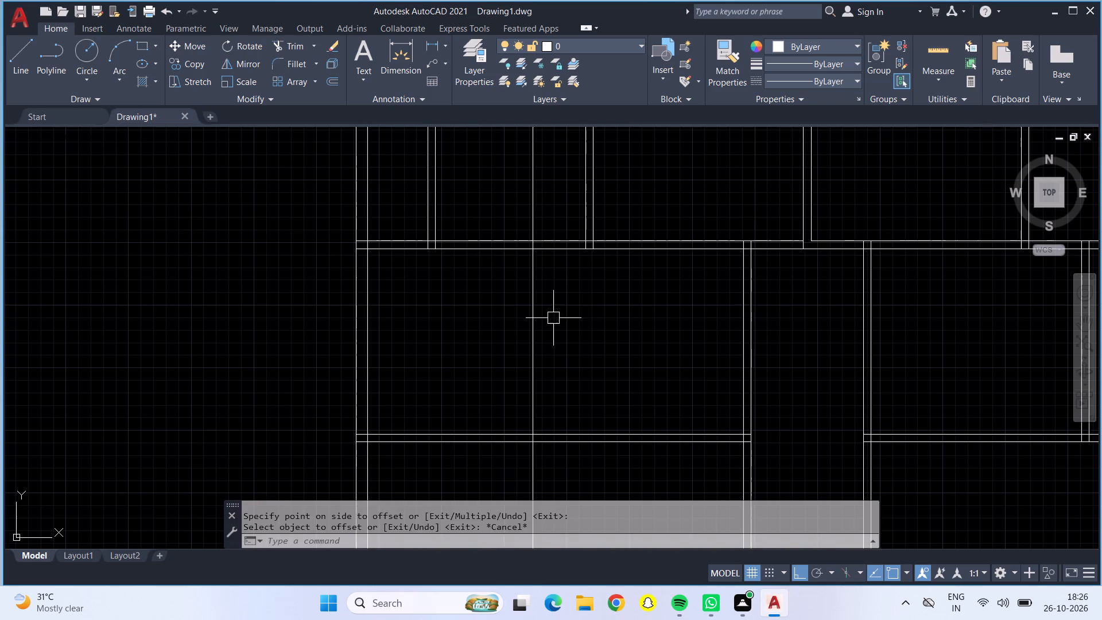
Offset the new partition line 6" to the right to form the partition's second face.
key(o)
key(Return)
key(6)
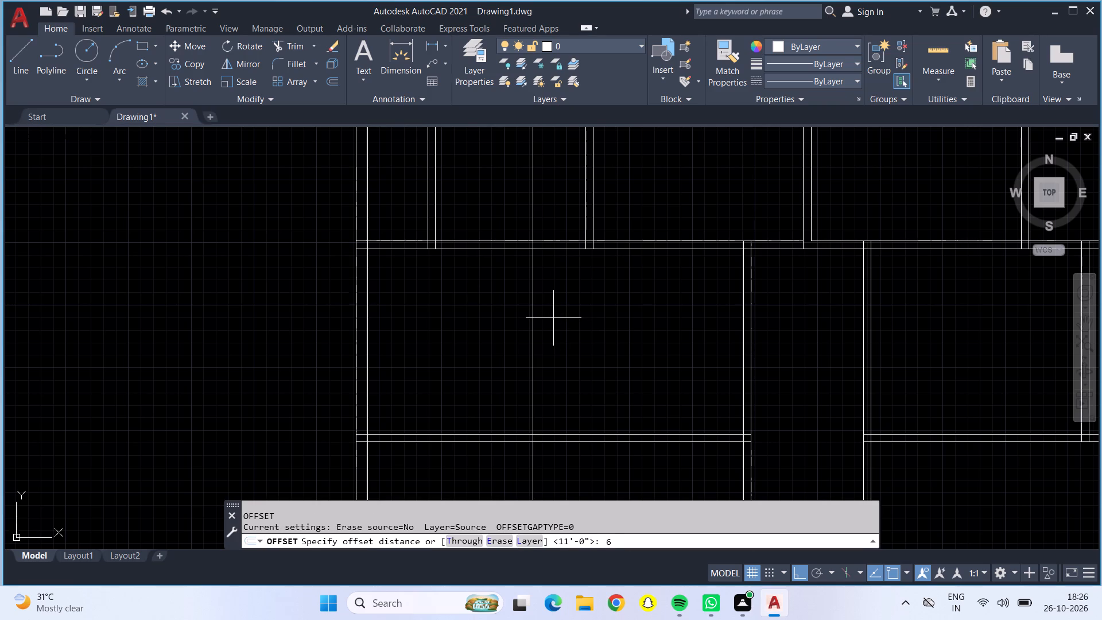
key(shift+quotedbl)
key(Return)
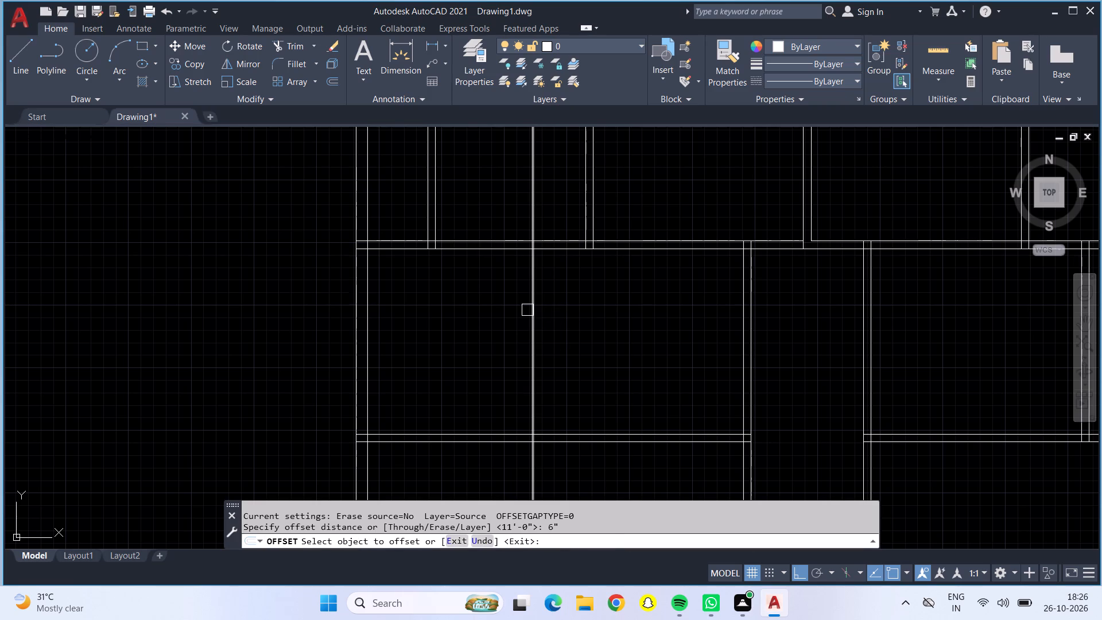
click(531, 310)
click(589, 319)
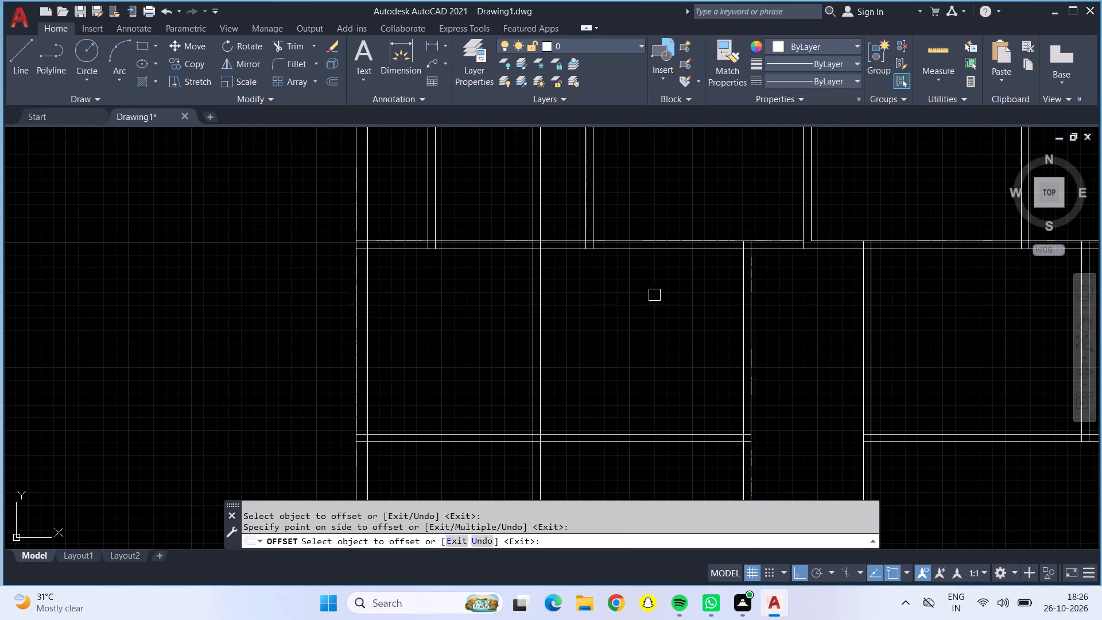
key(Escape)
Check the ground-floor bedroom sizes and offset the left partition's right face 12' toward the central passage.
scroll(678, 303, down, 2)
scroll(135, 328, up, 2)
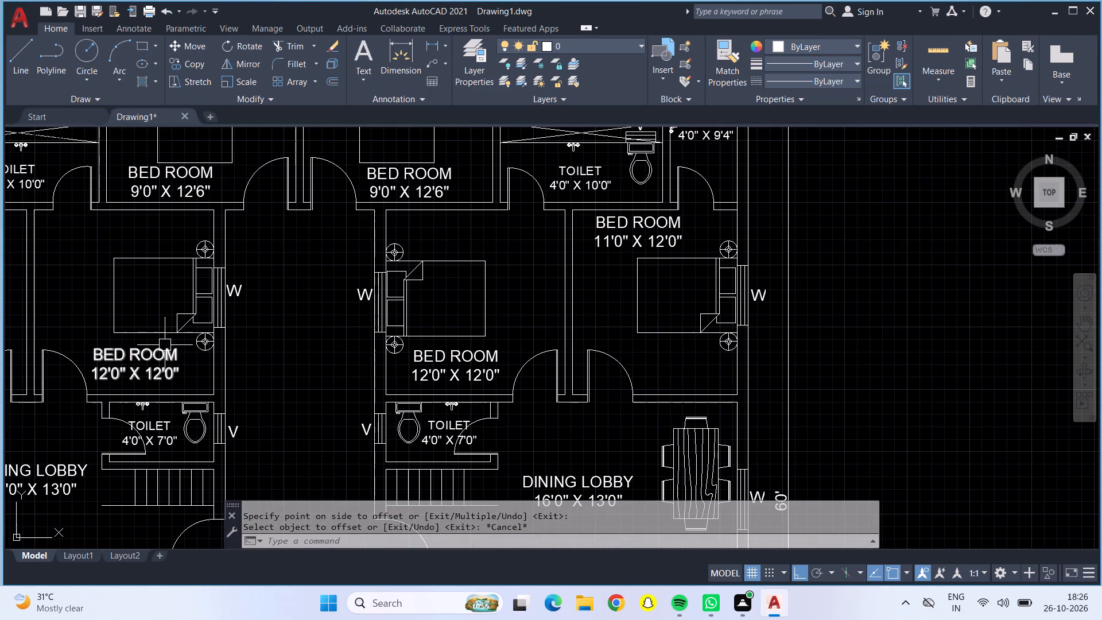
scroll(189, 350, down, 1)
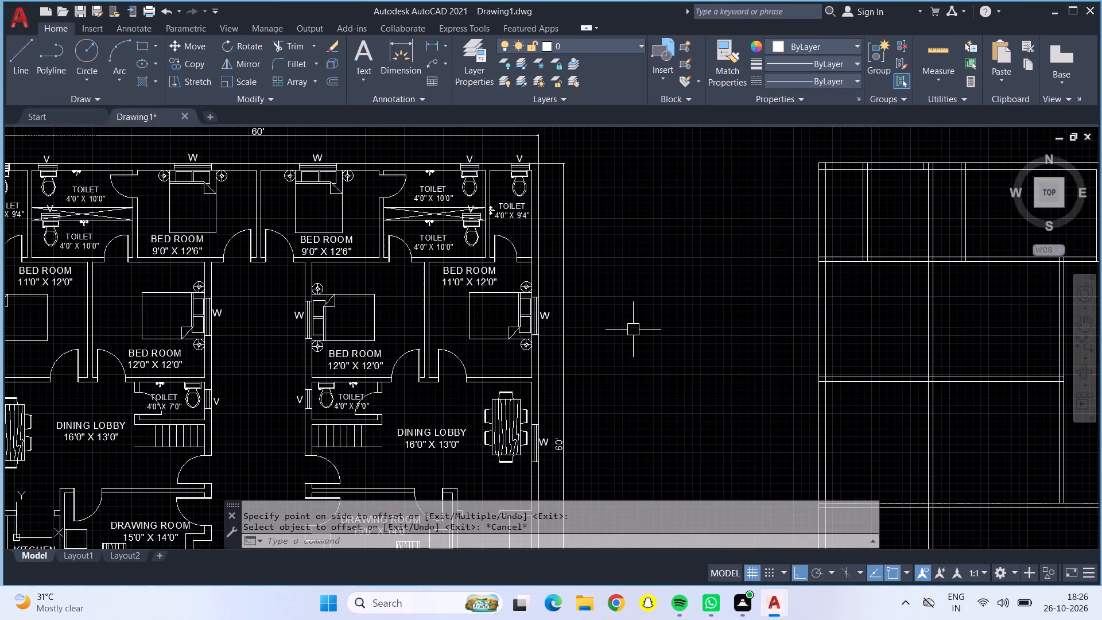
middle_drag(633, 329, 350, 313)
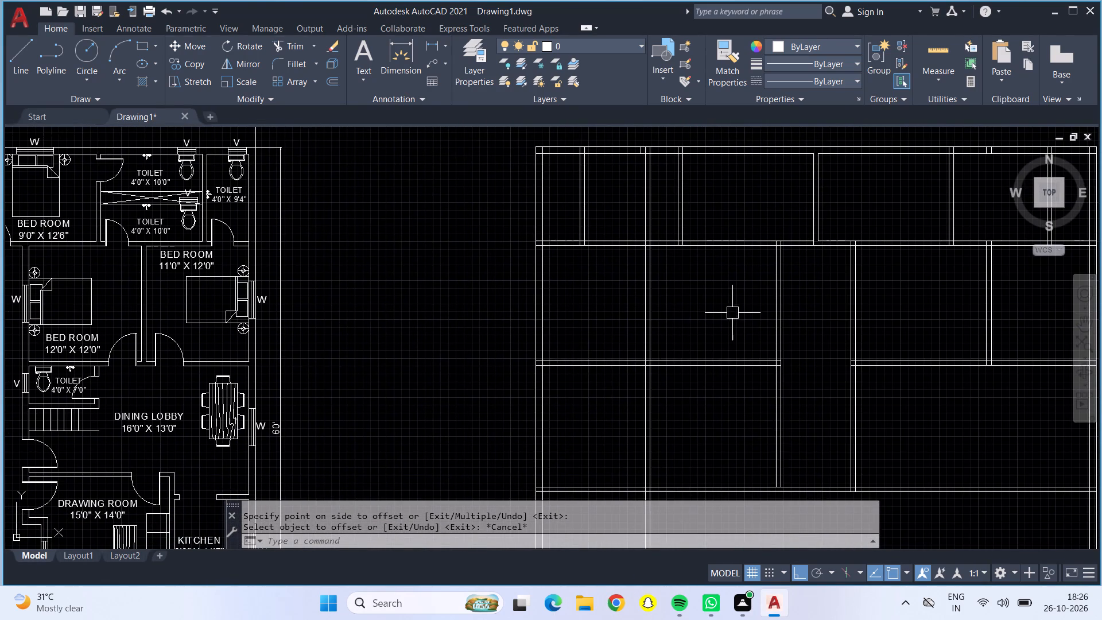
middle_drag(732, 312, 577, 320)
scroll(586, 322, up, 1)
middle_drag(590, 325, 580, 307)
key(Escape)
key(o)
key(Return)
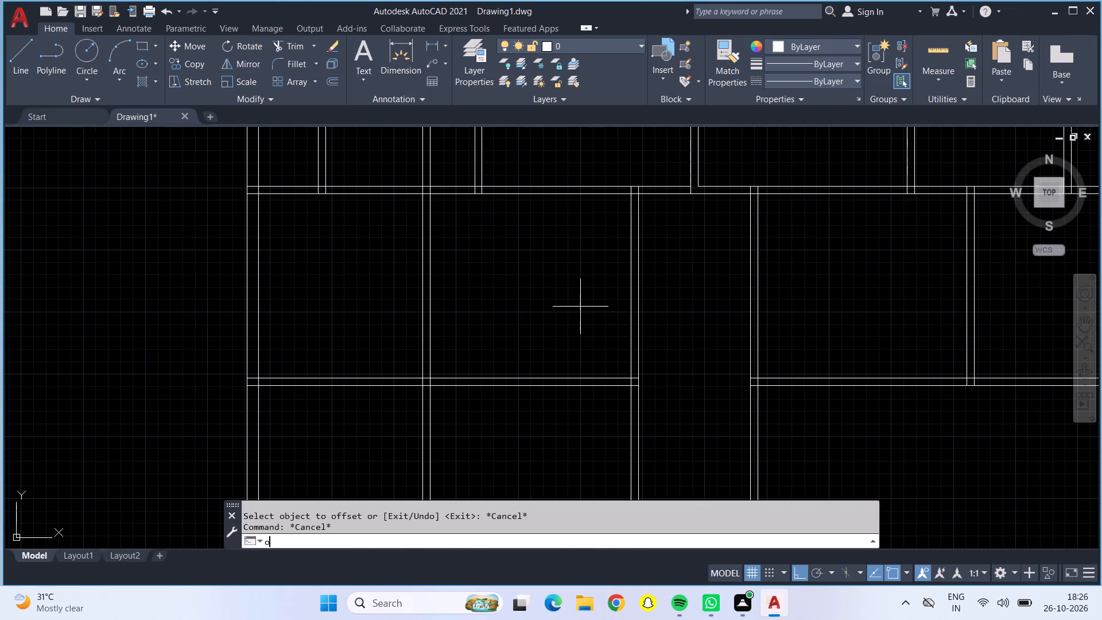
text(12)
key(apostrophe)
key(Return)
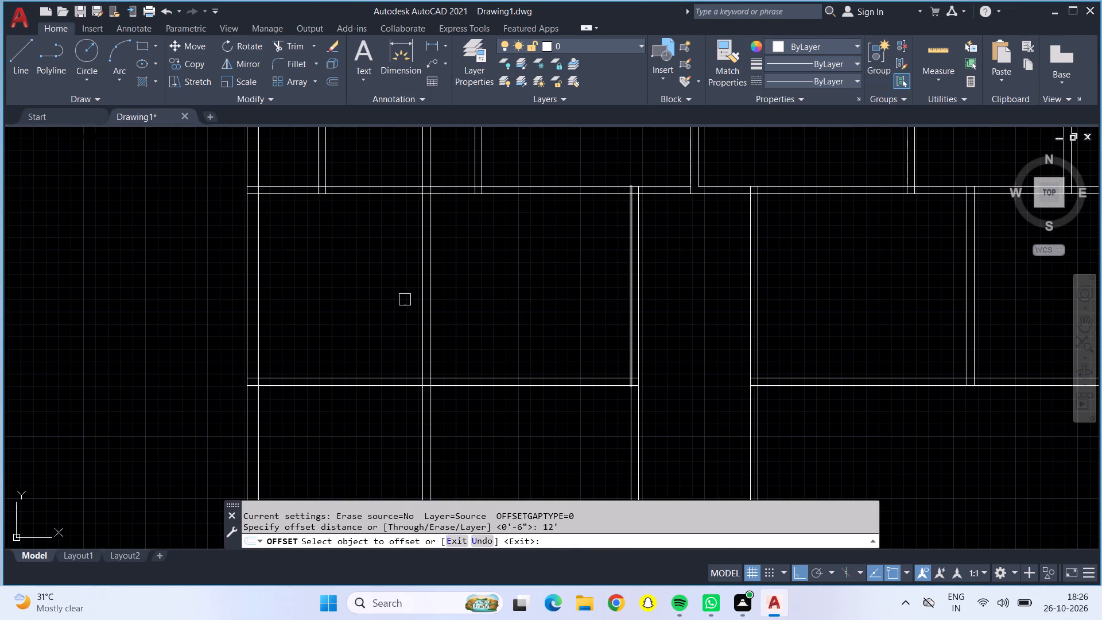
click(426, 303)
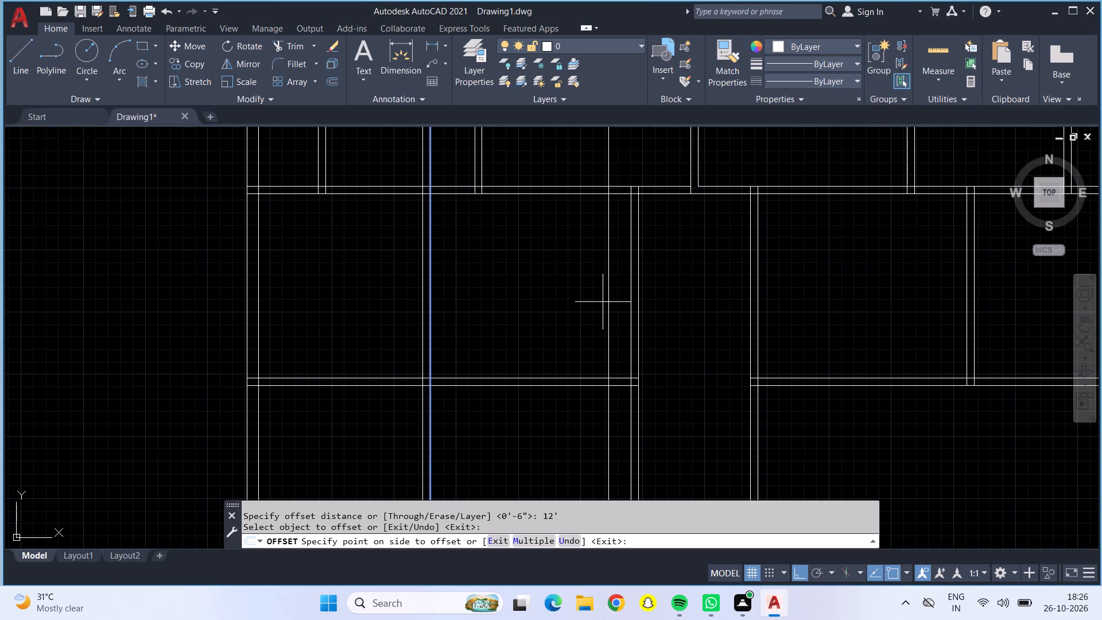
click(603, 302)
key(Escape)
Offset the new line beside the central passage 6" to the right to form a double-line partition.
key(o)
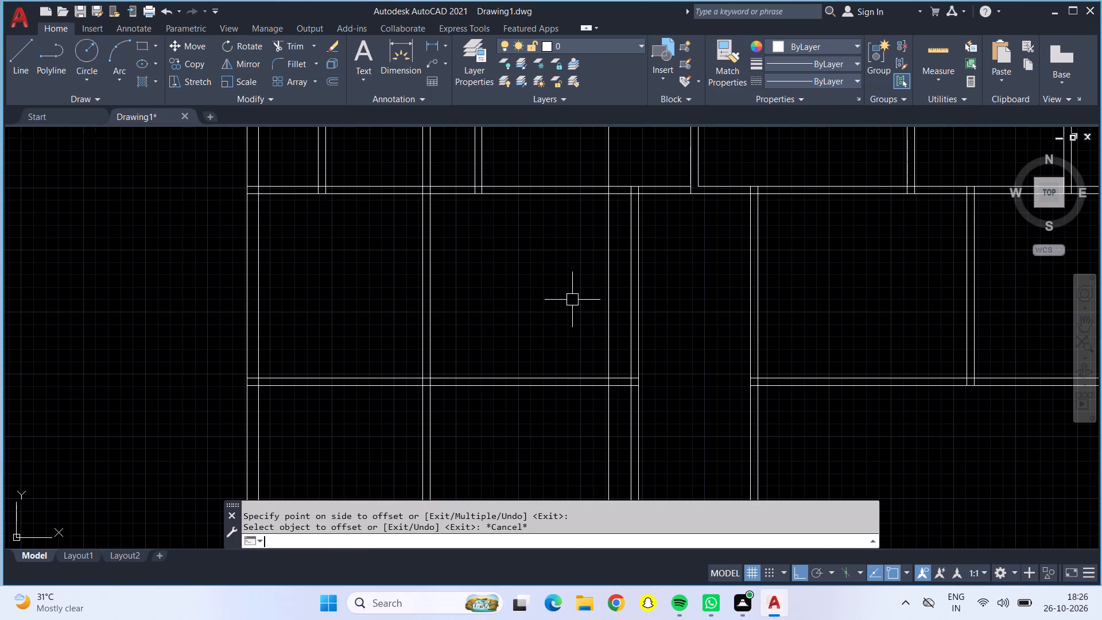
key(Return)
key(6)
key(shift+quotedbl)
key(Return)
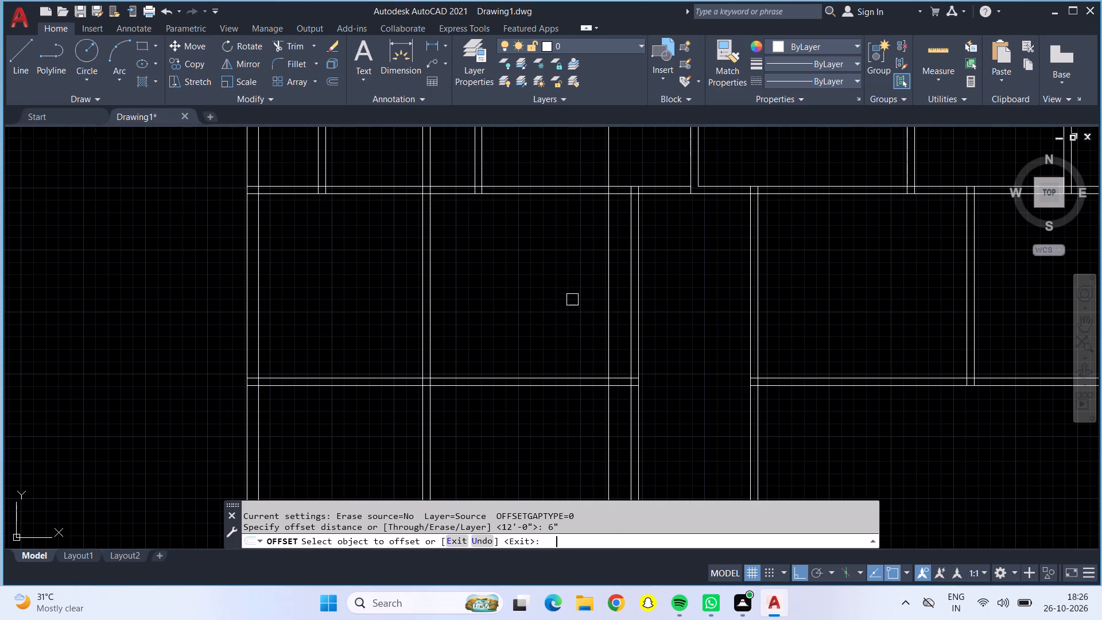
click(604, 300)
click(624, 304)
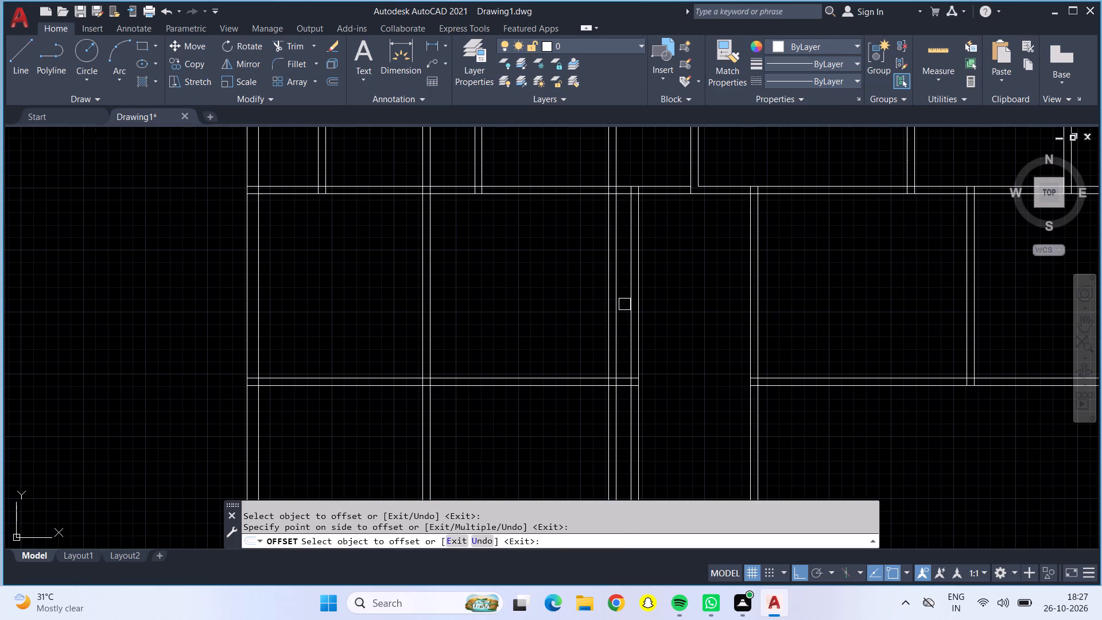
Offset the right outer wall's inner line 11' toward the inside of the plan.
scroll(642, 305, down, 1)
middle_drag(660, 306, 478, 318)
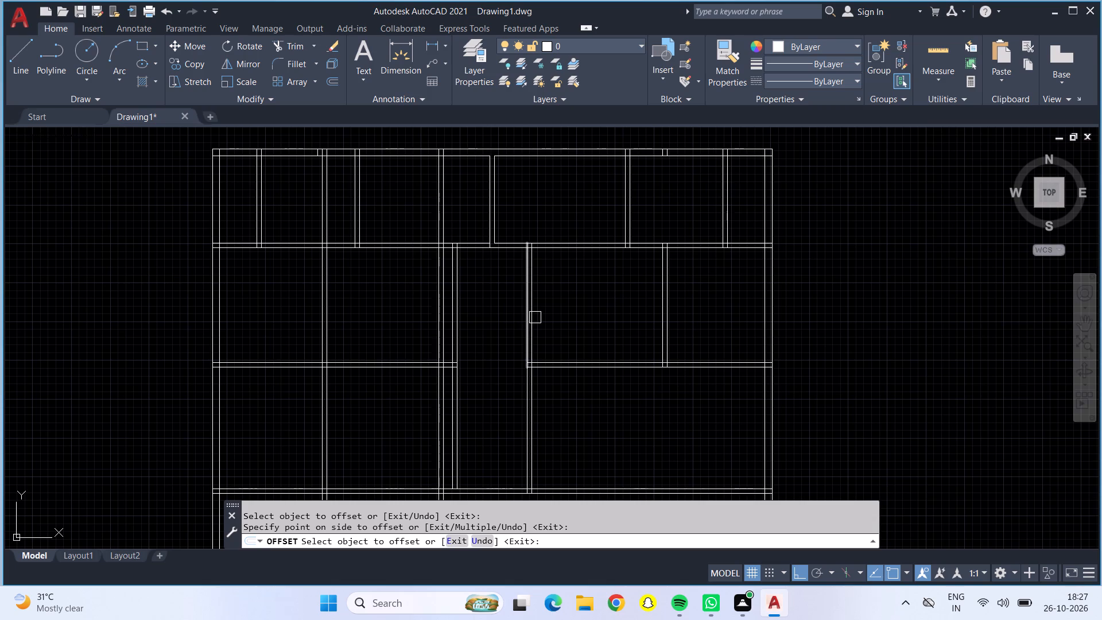
click(659, 308)
key(Escape)
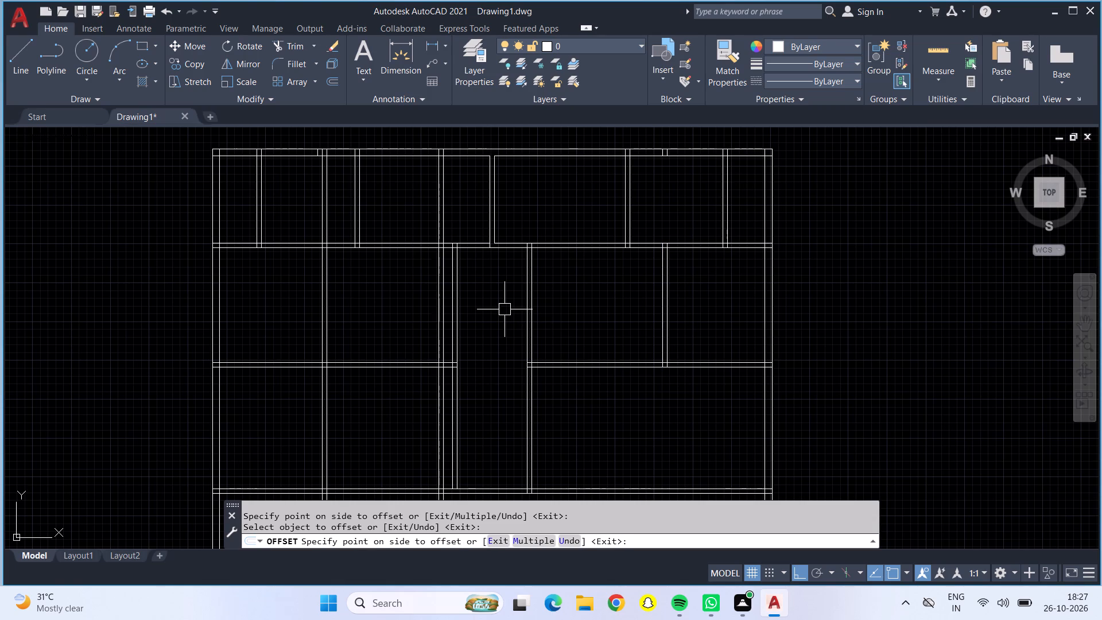
key(o)
key(Return)
text(11')
key(Return)
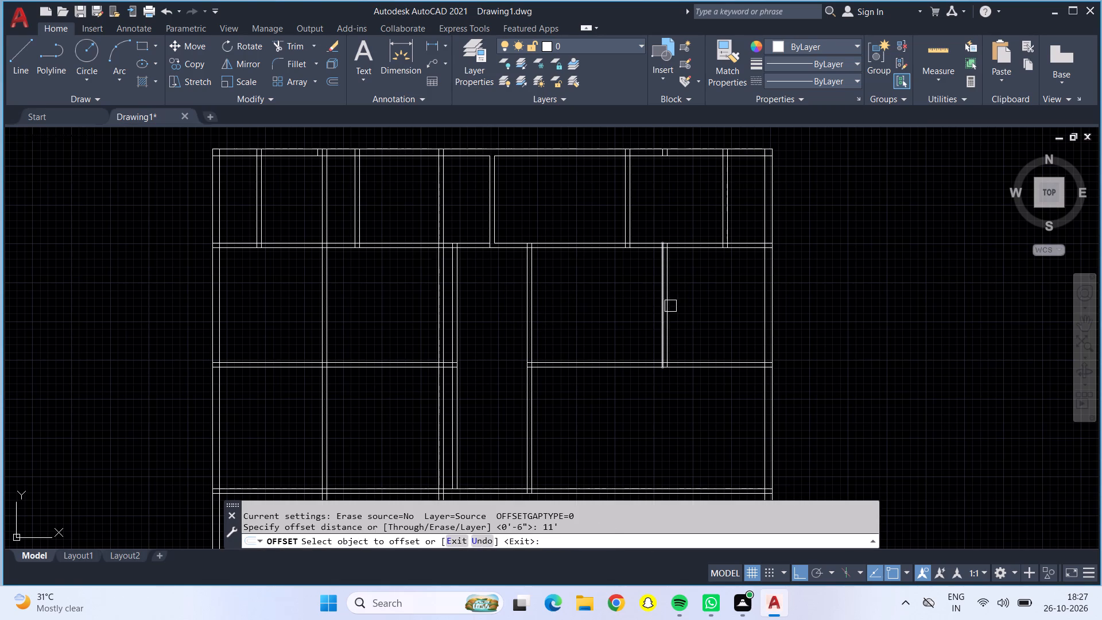
drag(763, 294, 756, 294)
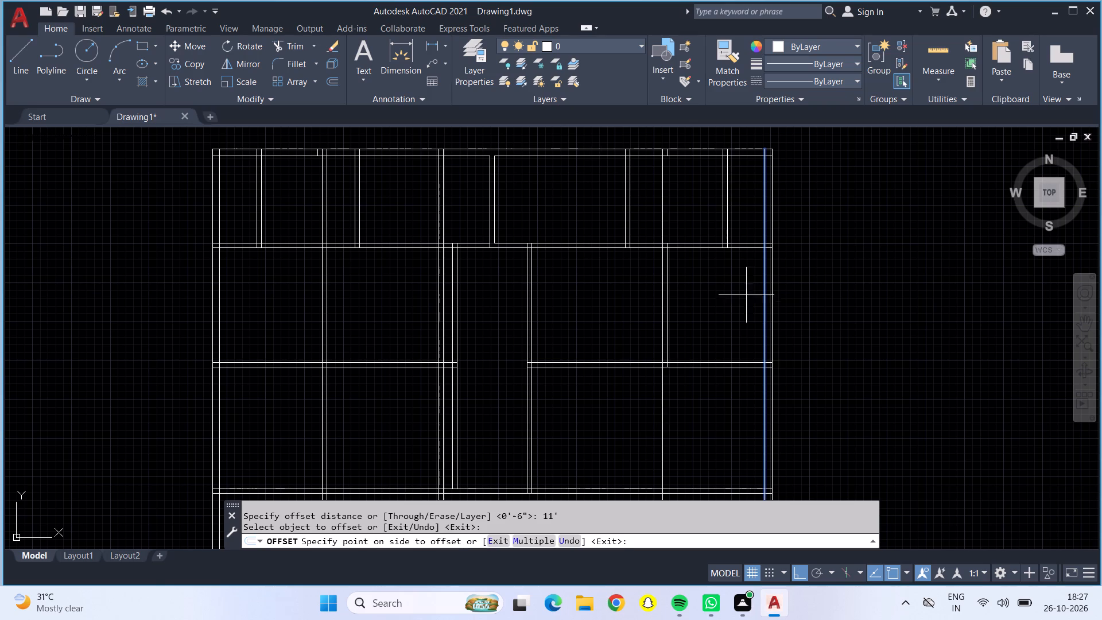
click(654, 298)
key(Escape)
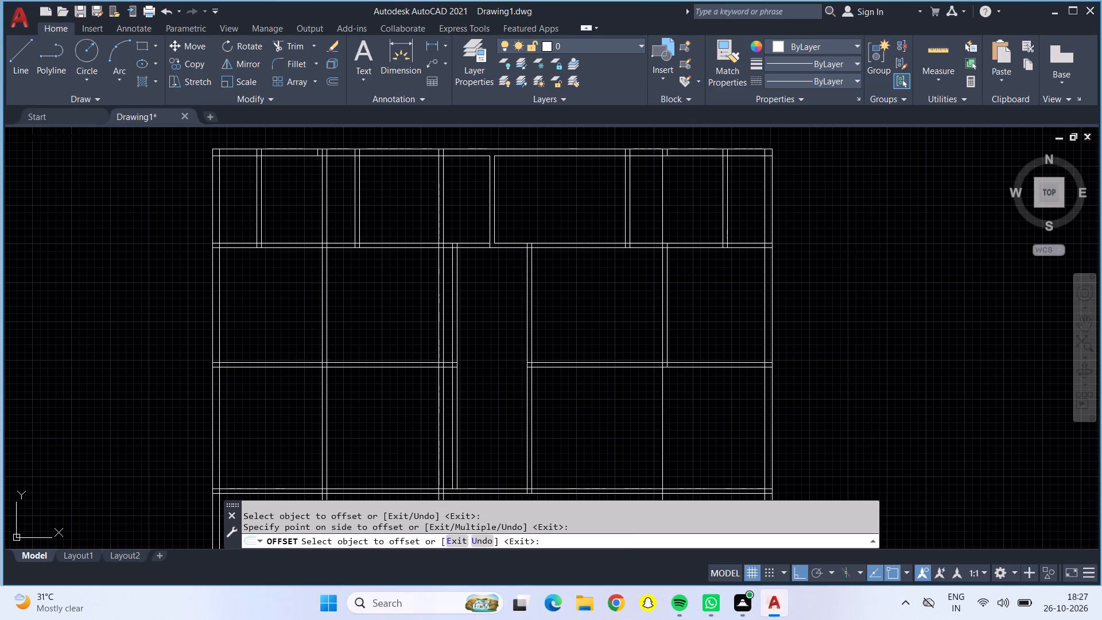
Offset the new line 11' from the right outer wall 6" to the left to form the partition's second face.
key(o)
key(Return)
text(6")
key(Return)
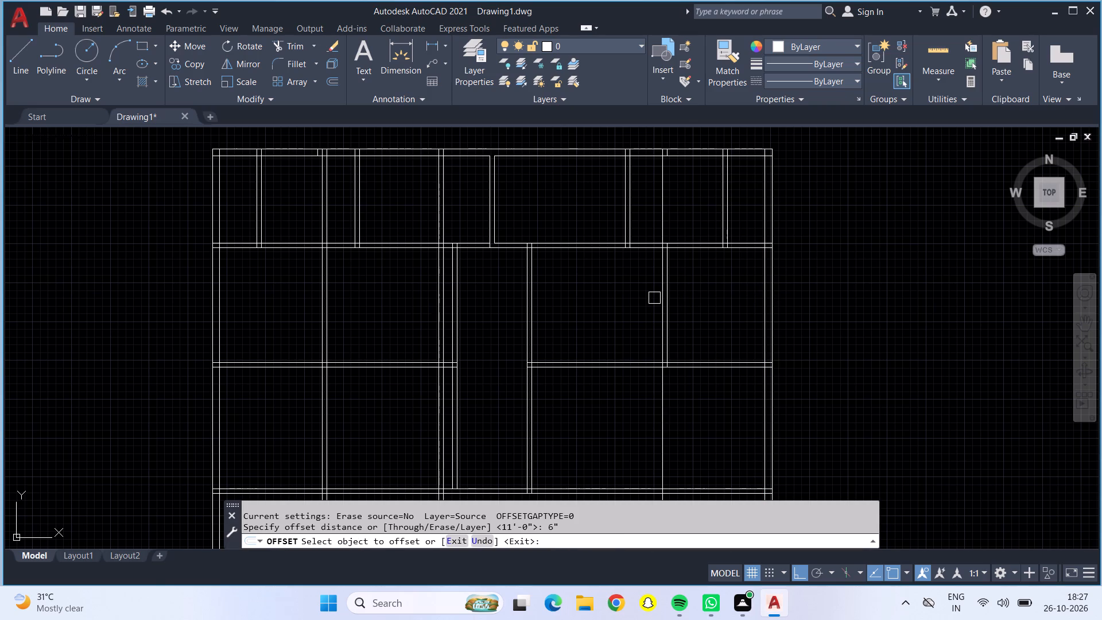
drag(658, 298, 651, 299)
click(613, 300)
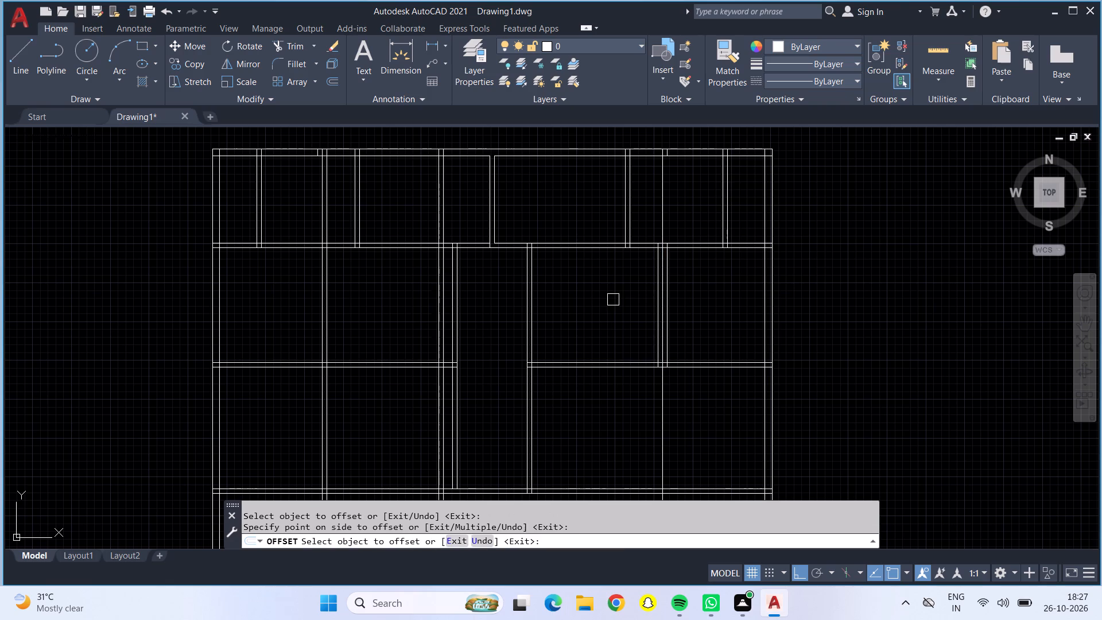
key(Escape)
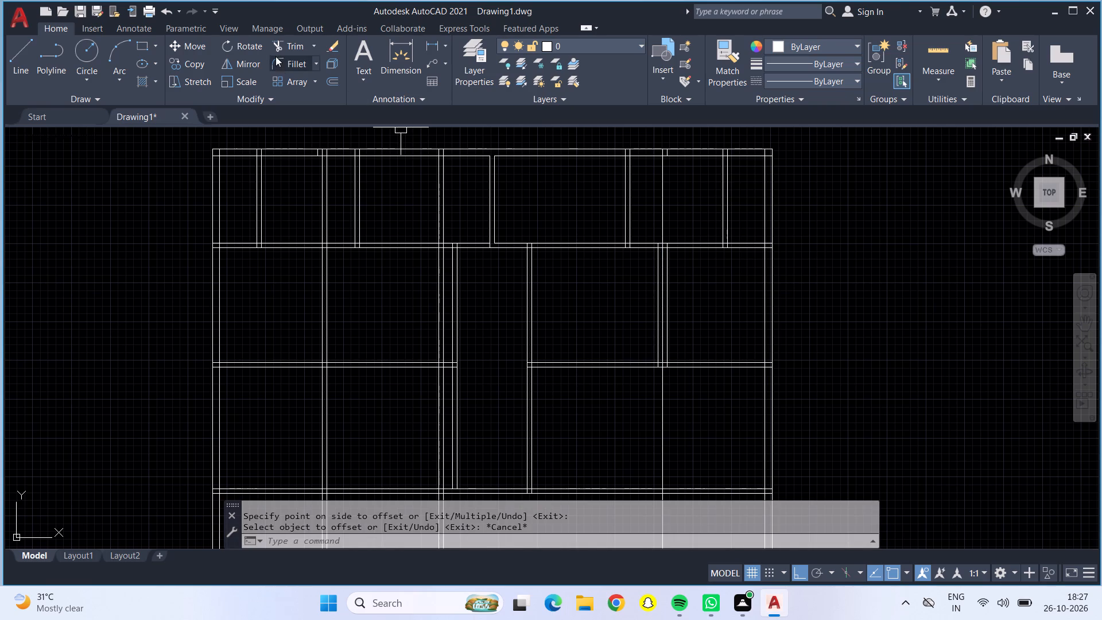
Trim the new right partition line out of the rooms above and below the upper bedroom row, and remove the old partition line beside it.
click(284, 49)
click(661, 186)
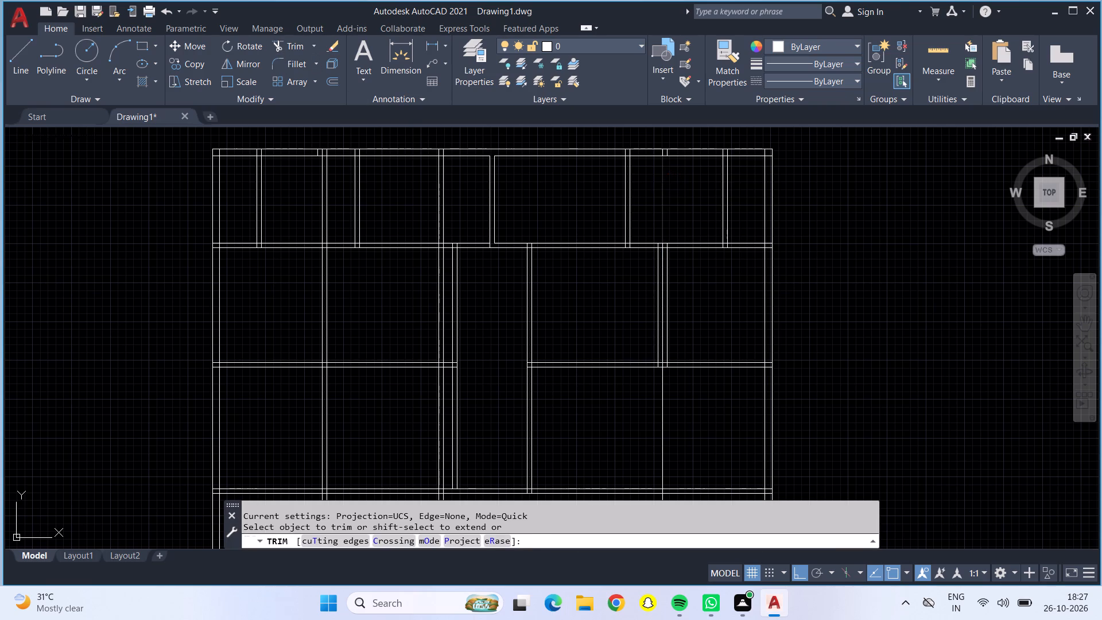
click(671, 259)
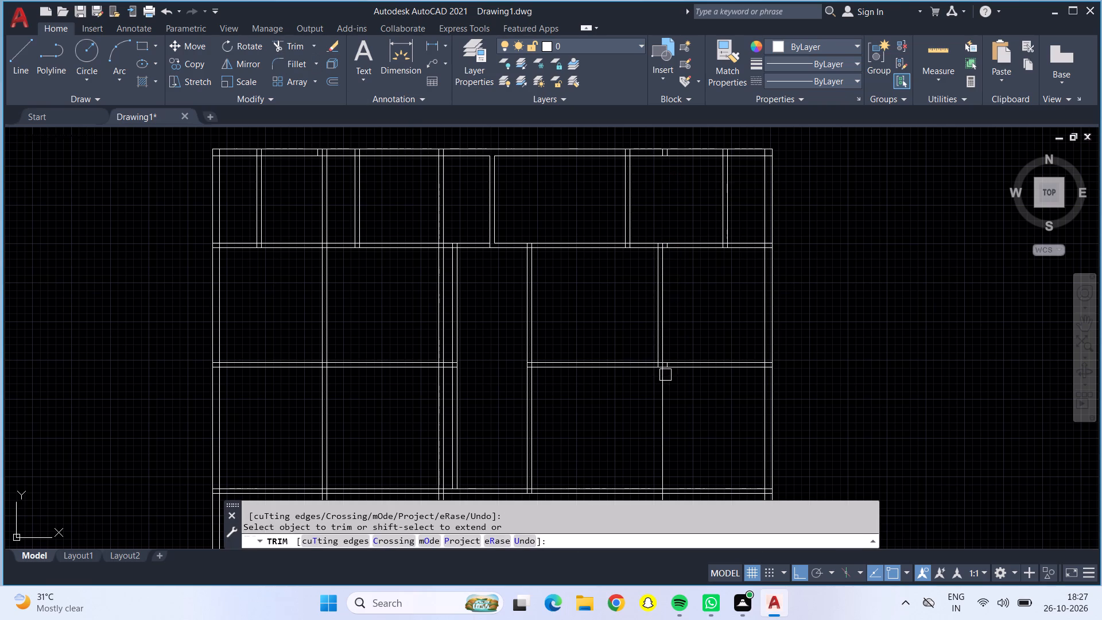
click(662, 394)
key(Escape)
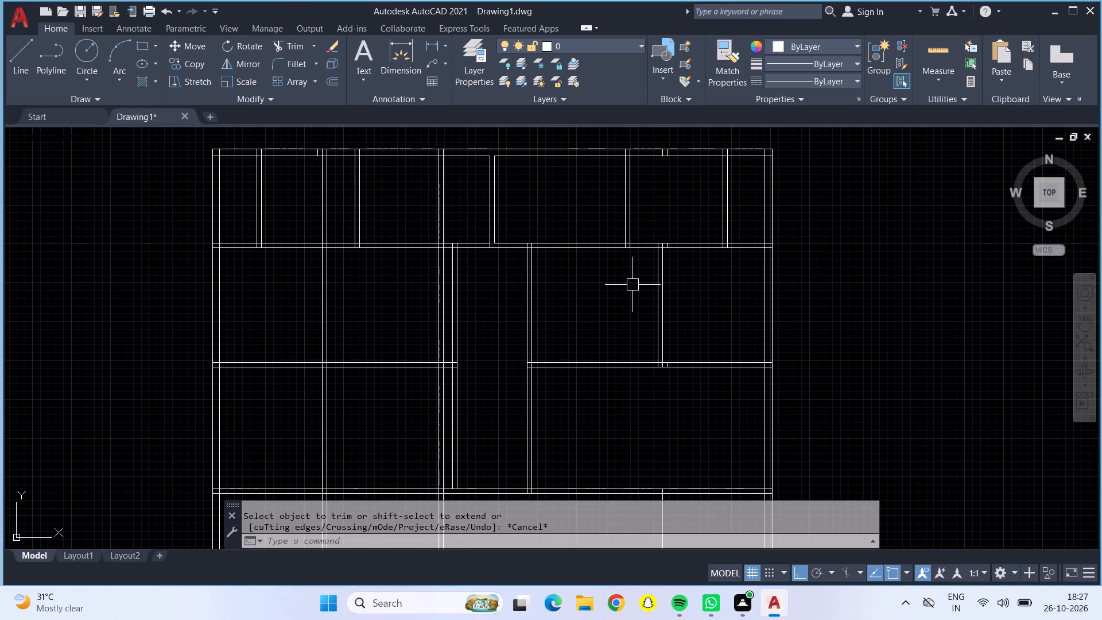
Offset the right bedroom partition's left face 12' toward the central passage.
key(o)
key(Return)
text(12')
key(Return)
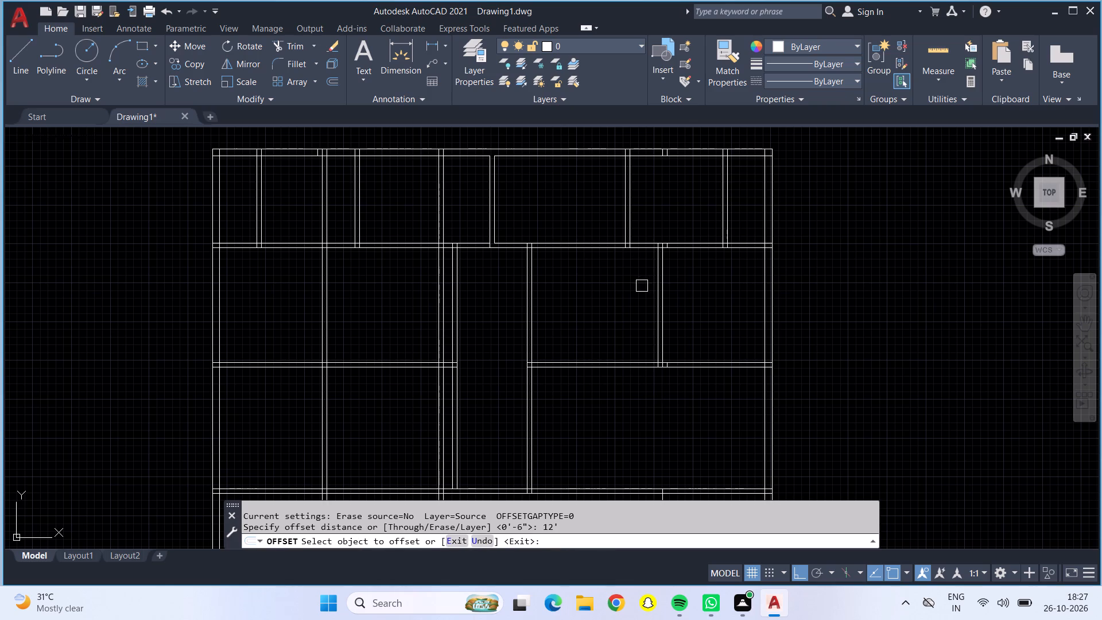
click(655, 290)
click(576, 296)
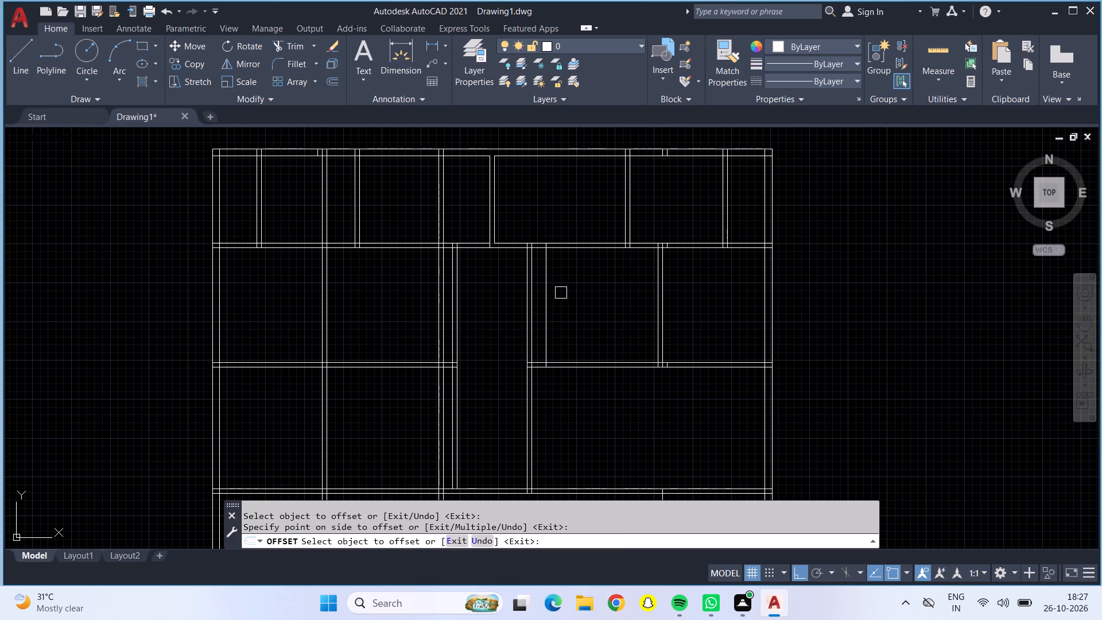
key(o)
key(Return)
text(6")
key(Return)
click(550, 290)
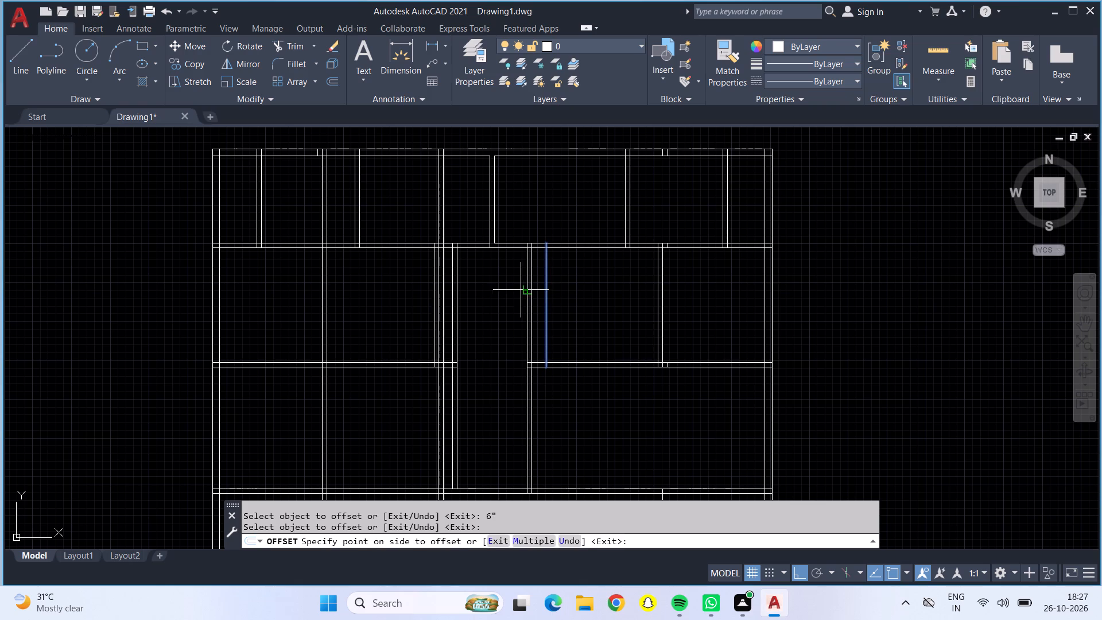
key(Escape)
Offset the new 12' bedroom line 6" toward the central passage to form a double-line partition.
key(o)
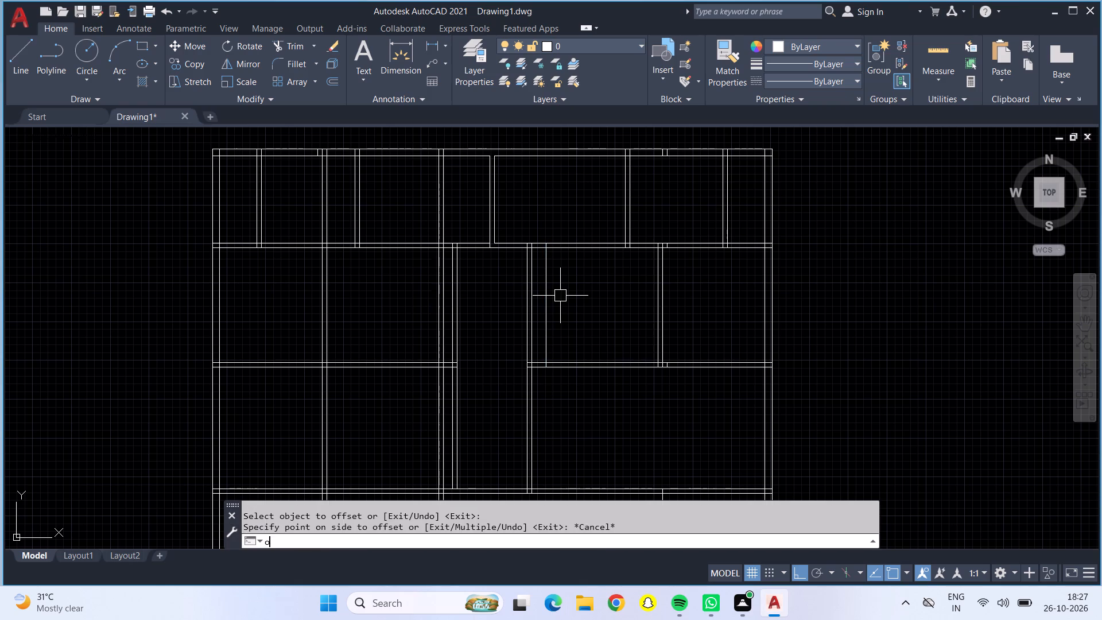
key(Return)
text(6")
key(Return)
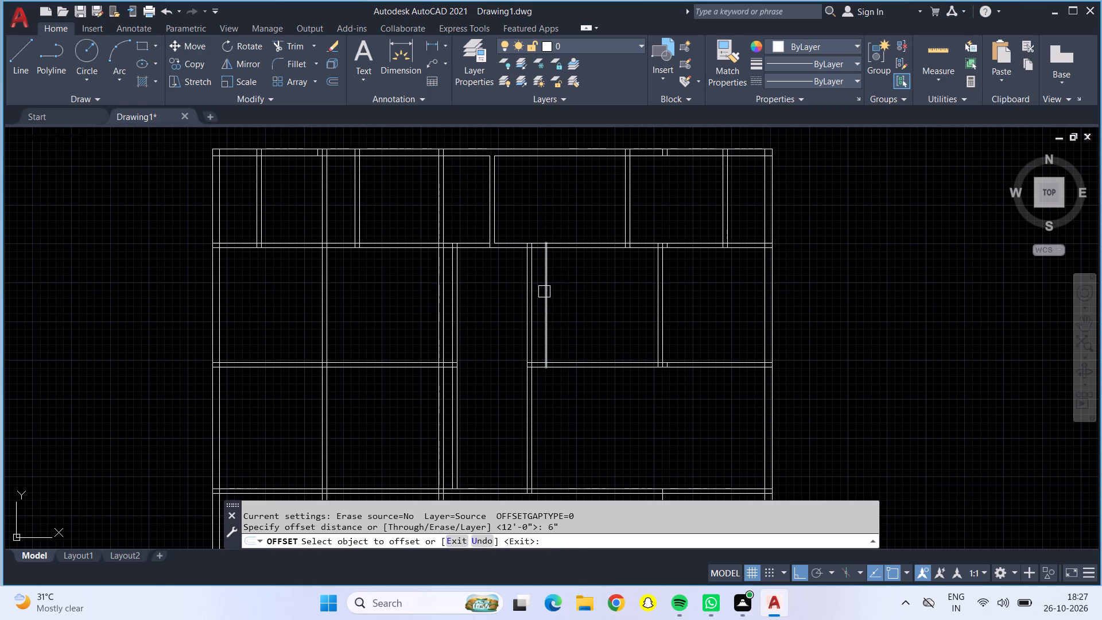
click(544, 292)
click(535, 292)
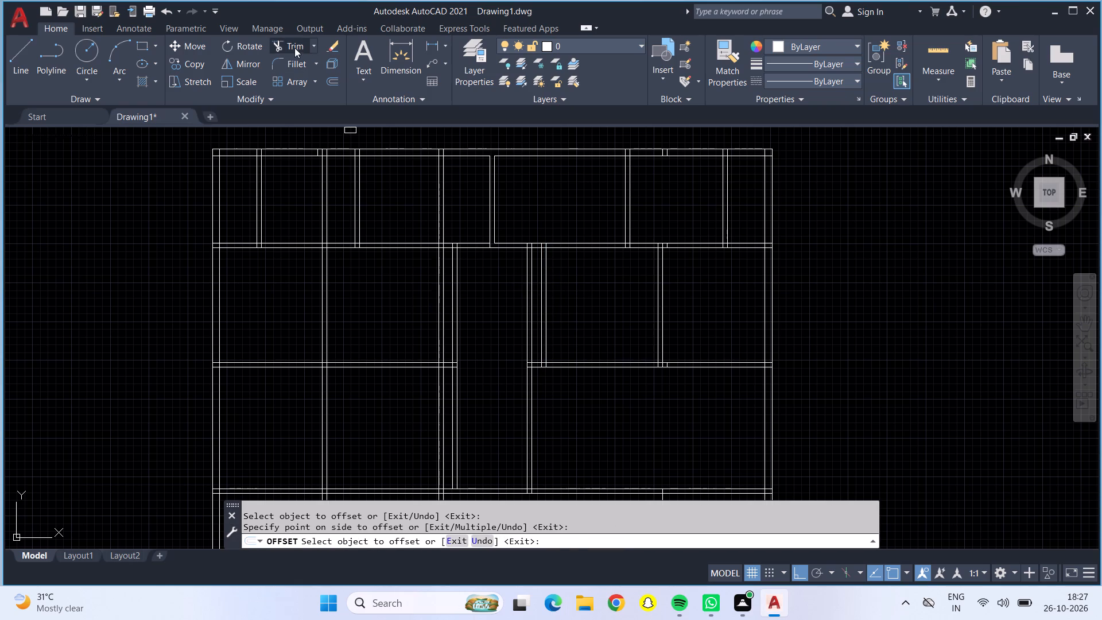
Trim away the old double-line partitions on both sides of the central passage in the upper bedroom row.
click(293, 48)
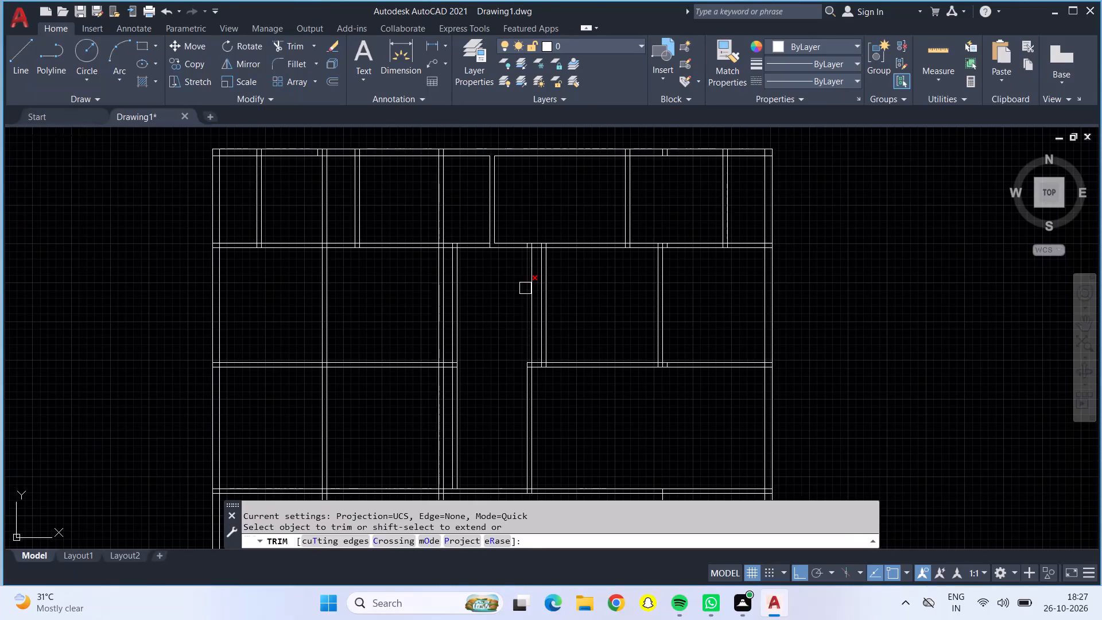
double_click(525, 288)
click(529, 289)
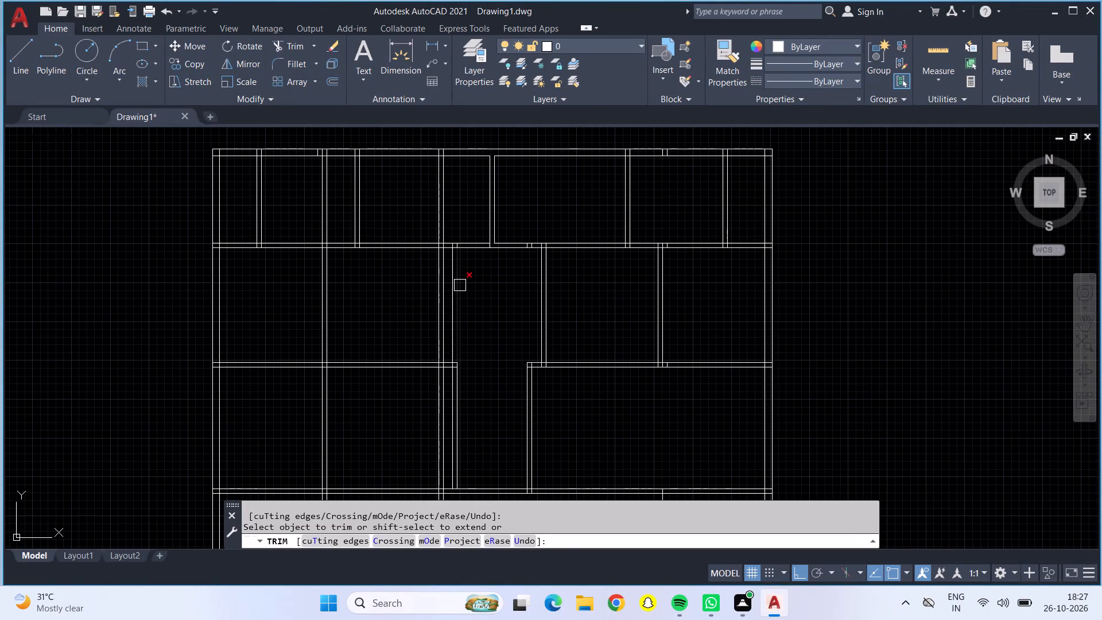
double_click(460, 285)
click(455, 282)
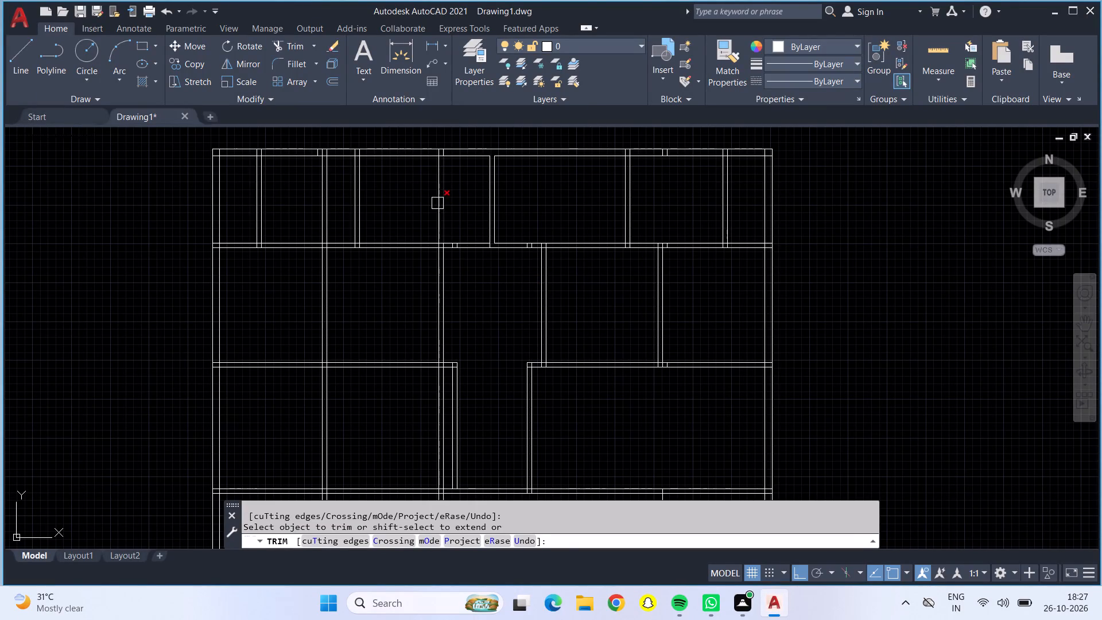
Trim the two new left-side double partitions out of the plan's top row of rooms.
triple_click(437, 203)
triple_click(323, 203)
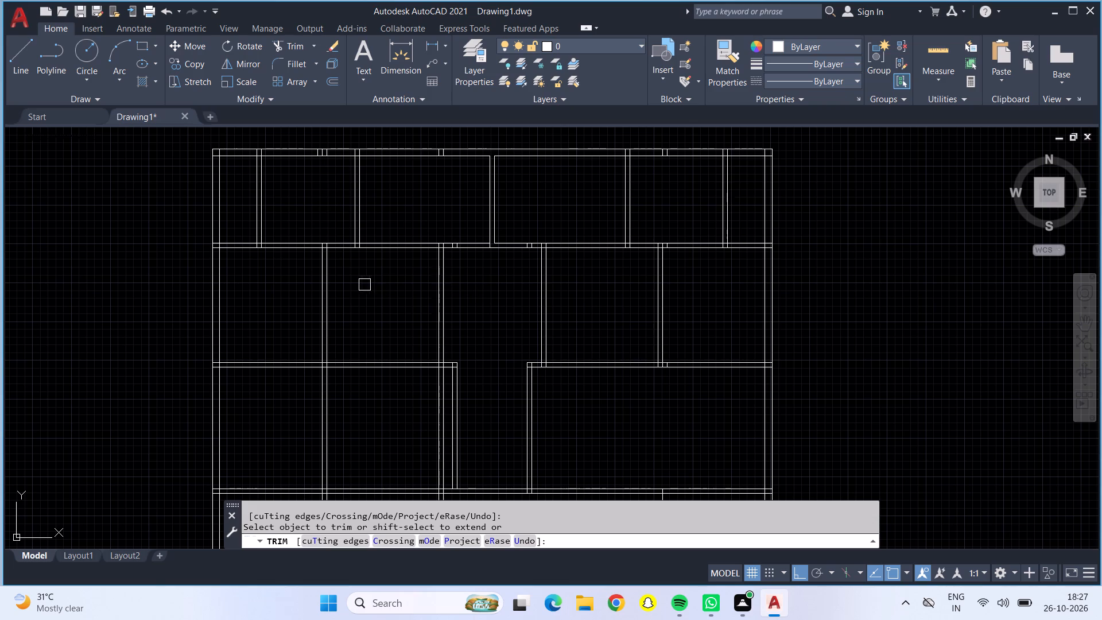
Trim away the old left passage partition in the lower bedroom row and the cross-wall stub projecting into the passage.
middle_drag(481, 297, 479, 211)
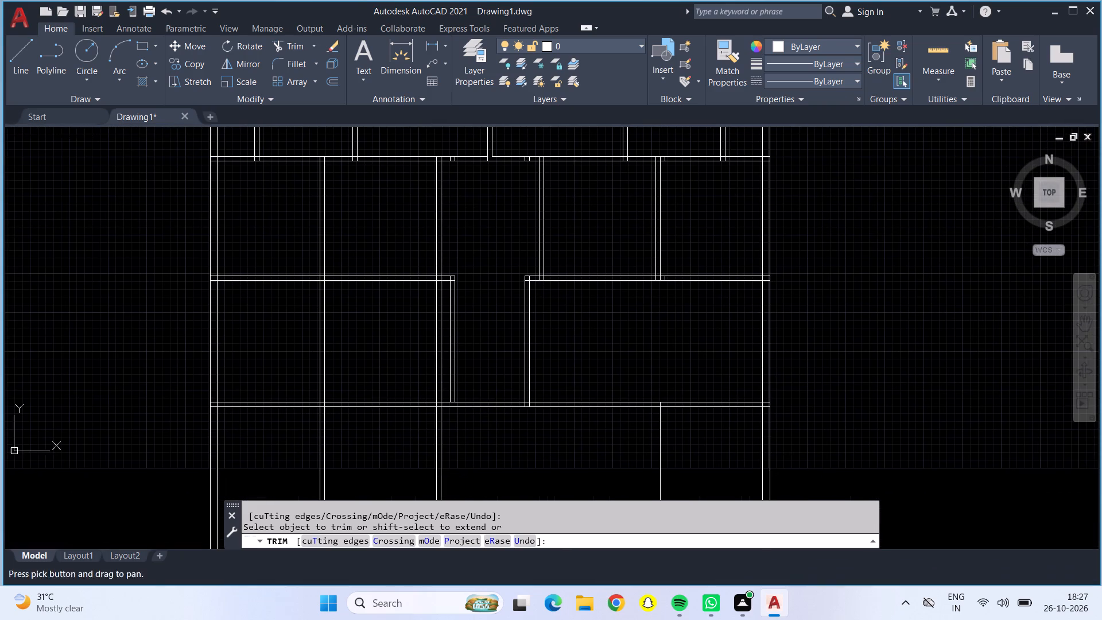
triple_click(456, 280)
triple_click(456, 280)
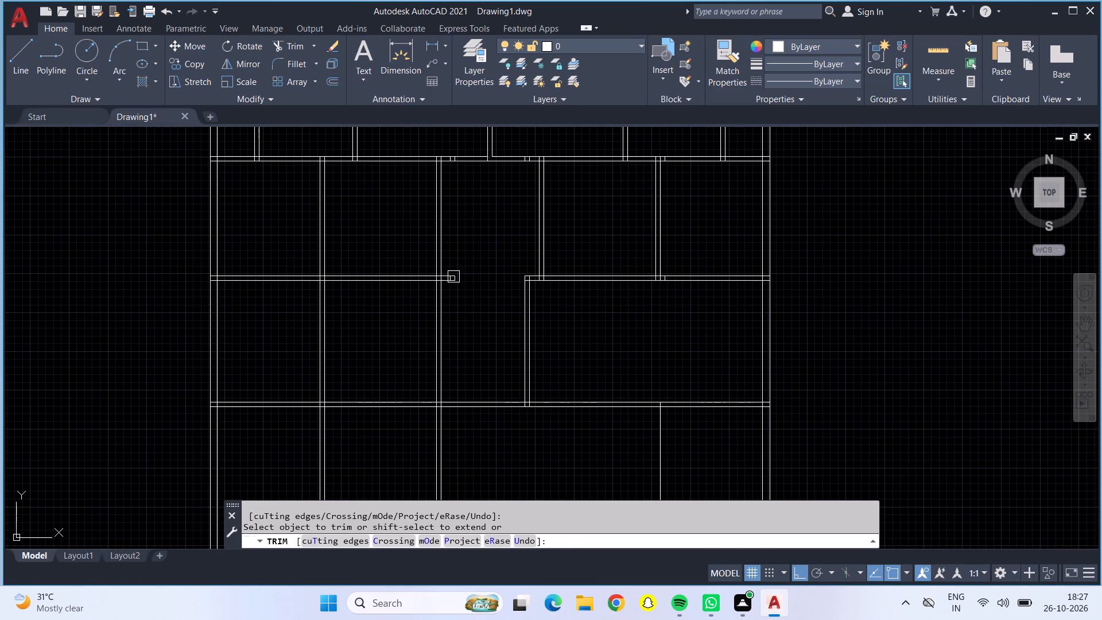
triple_click(453, 277)
triple_click(453, 277)
click(453, 277)
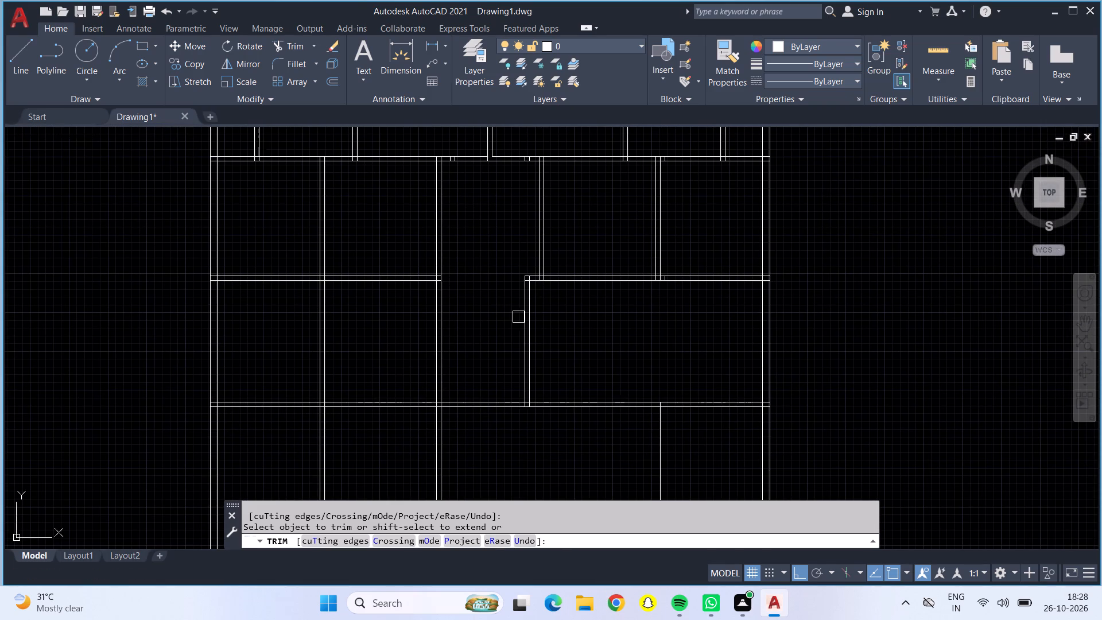
Trim away the old right passage partition in the lower bedroom row and the cross-wall stub projecting into the passage.
triple_click(528, 323)
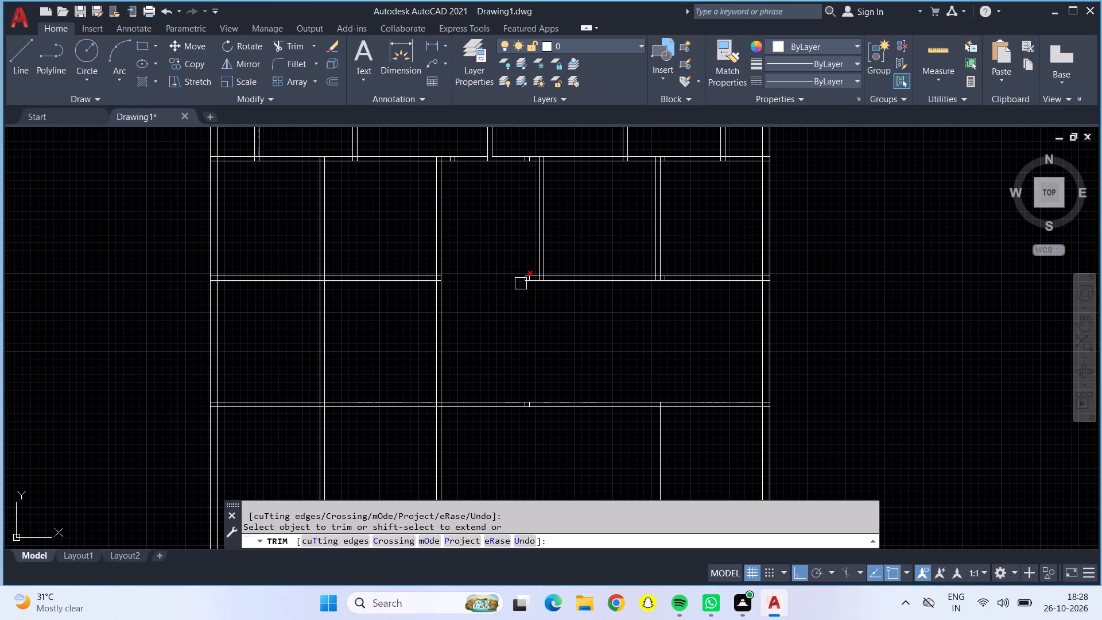
triple_click(521, 284)
triple_click(521, 284)
click(521, 284)
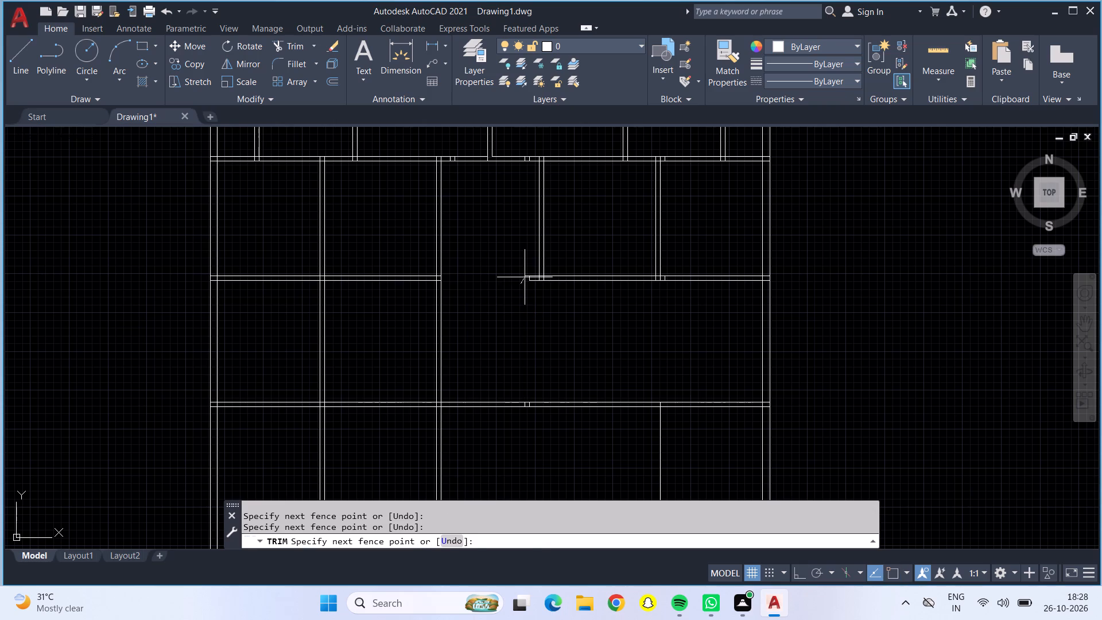
click(525, 277)
triple_click(529, 277)
double_click(529, 277)
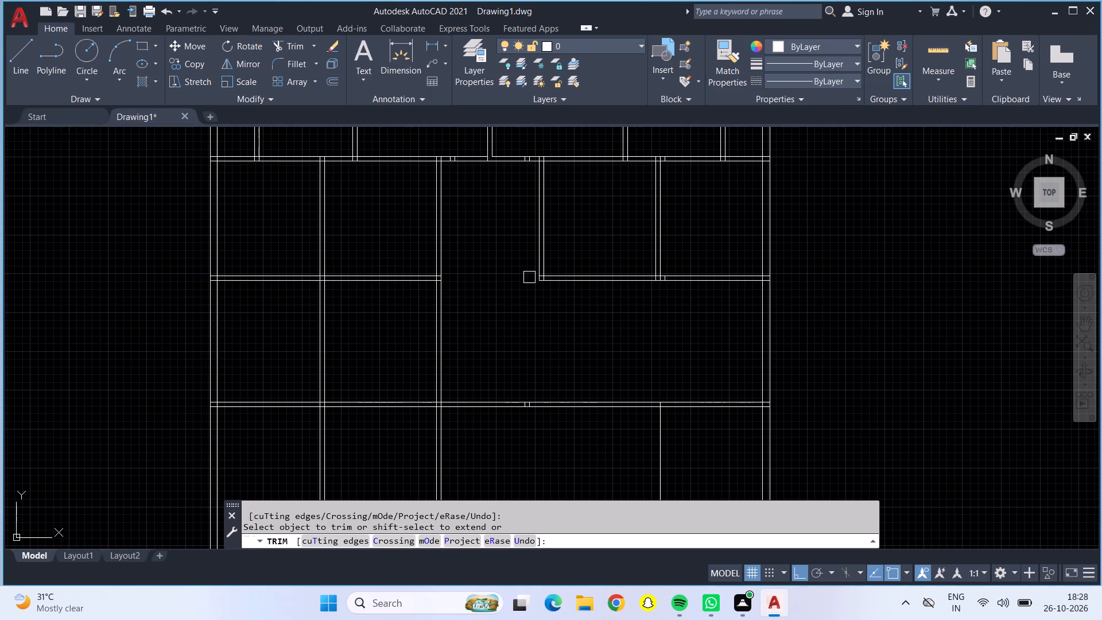
middle_drag(553, 446, 576, 401)
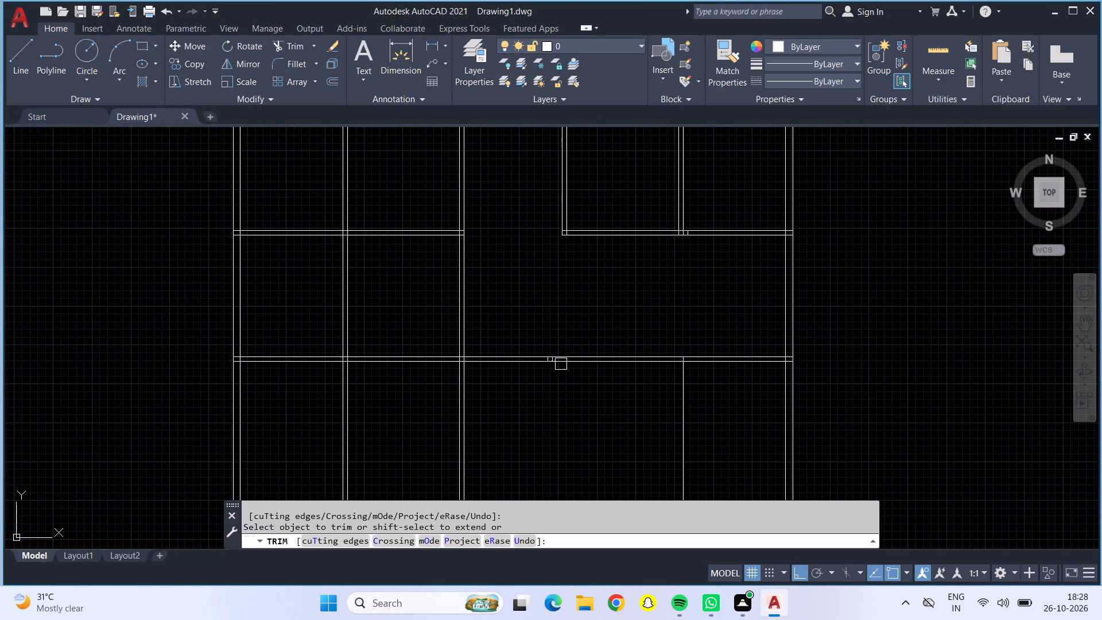
key(Escape)
Draw two vertical lines continuing the right passage partition's faces down from the bedroom cross wall to the lower cross wall.
key(l)
key(Return)
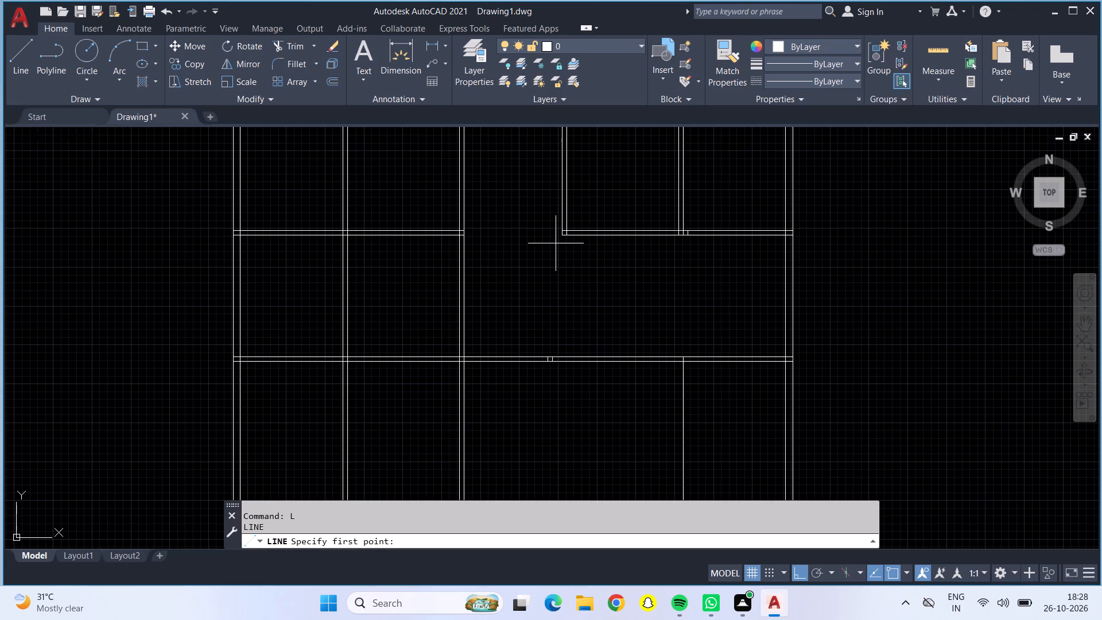
scroll(557, 231, up, 1)
click(569, 238)
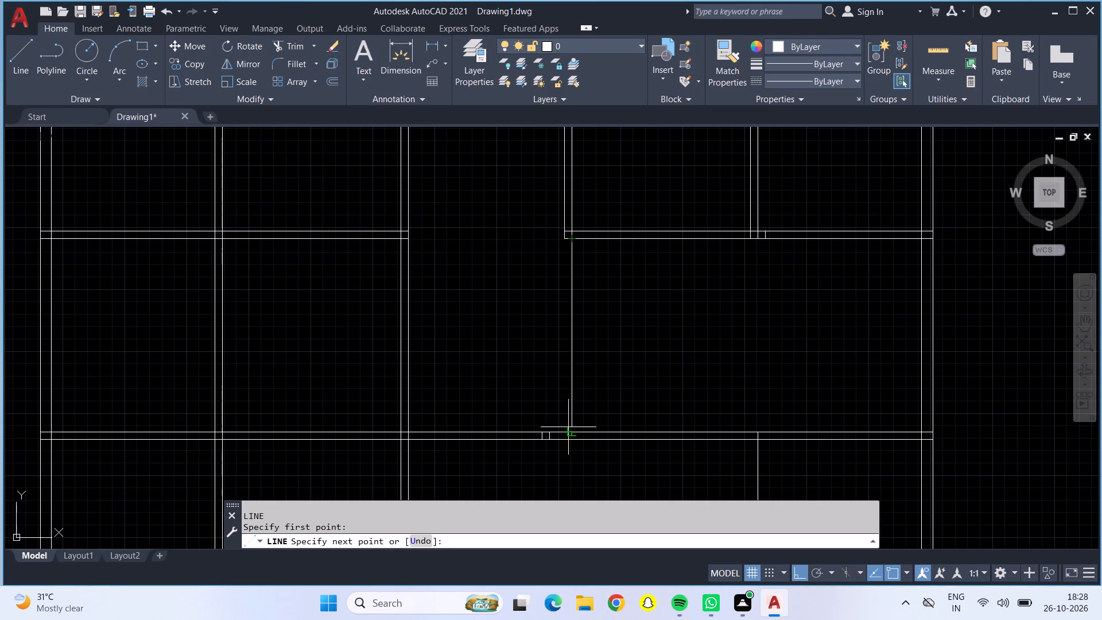
click(572, 432)
key(Escape)
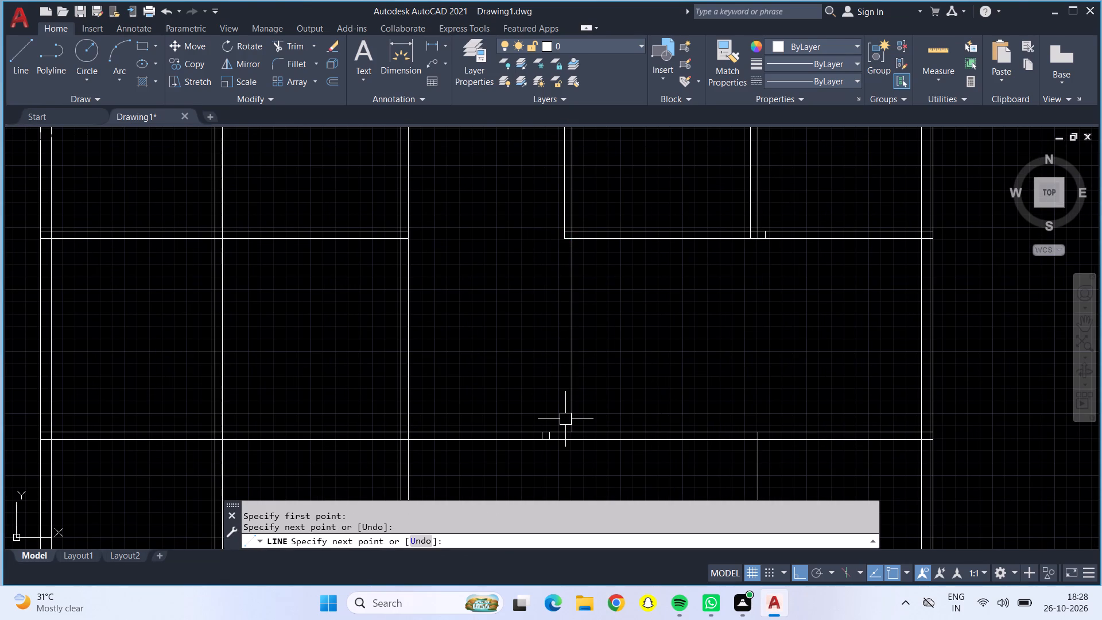
key(l)
key(Return)
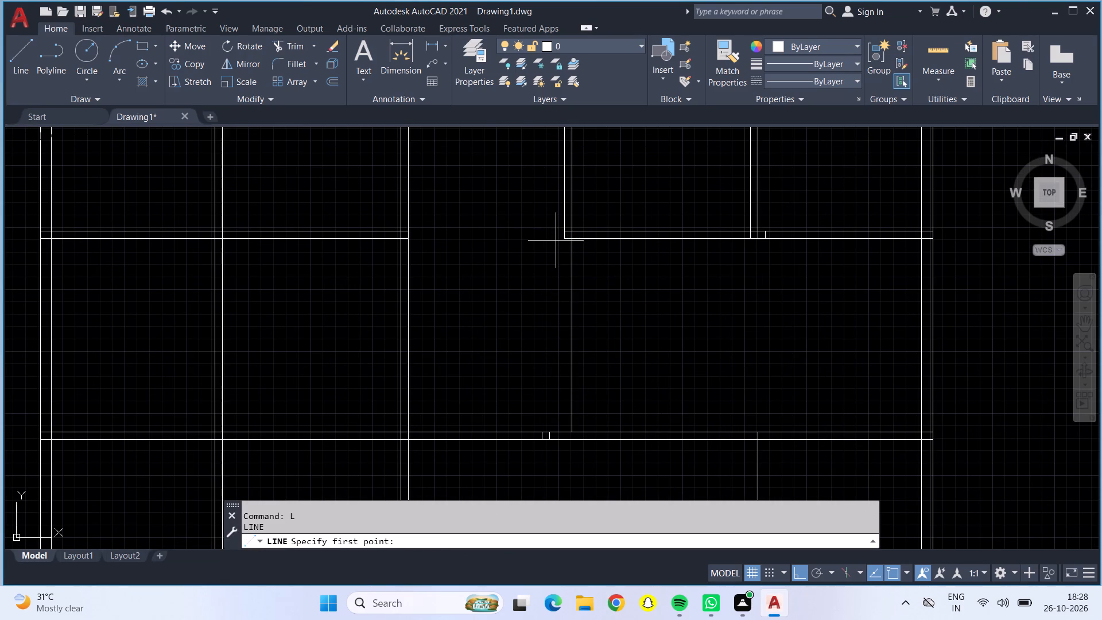
click(568, 240)
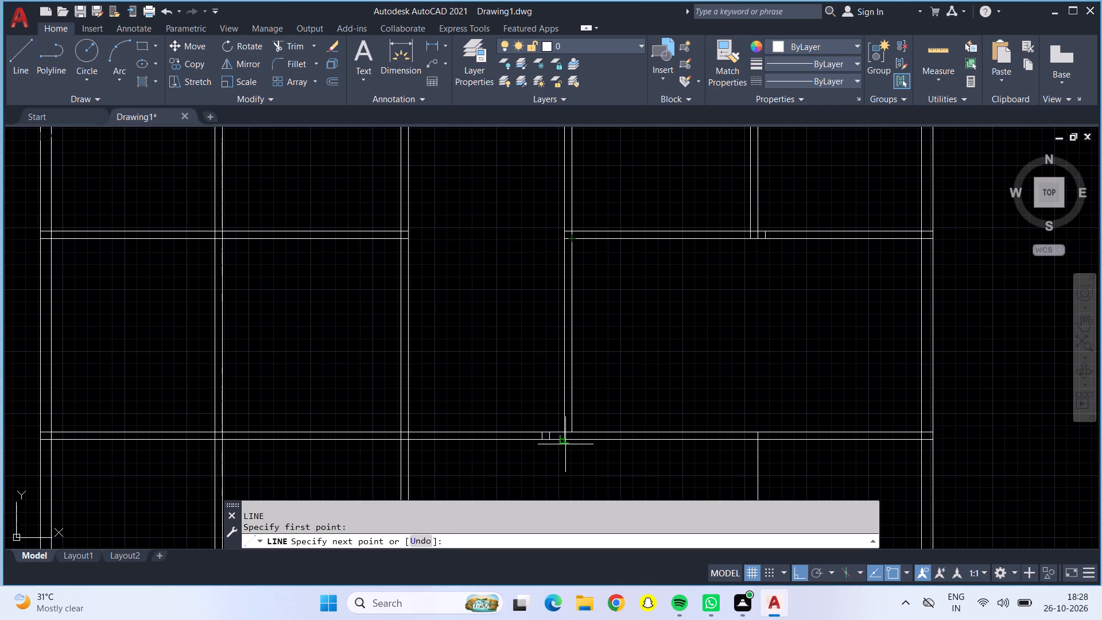
click(565, 438)
key(Escape)
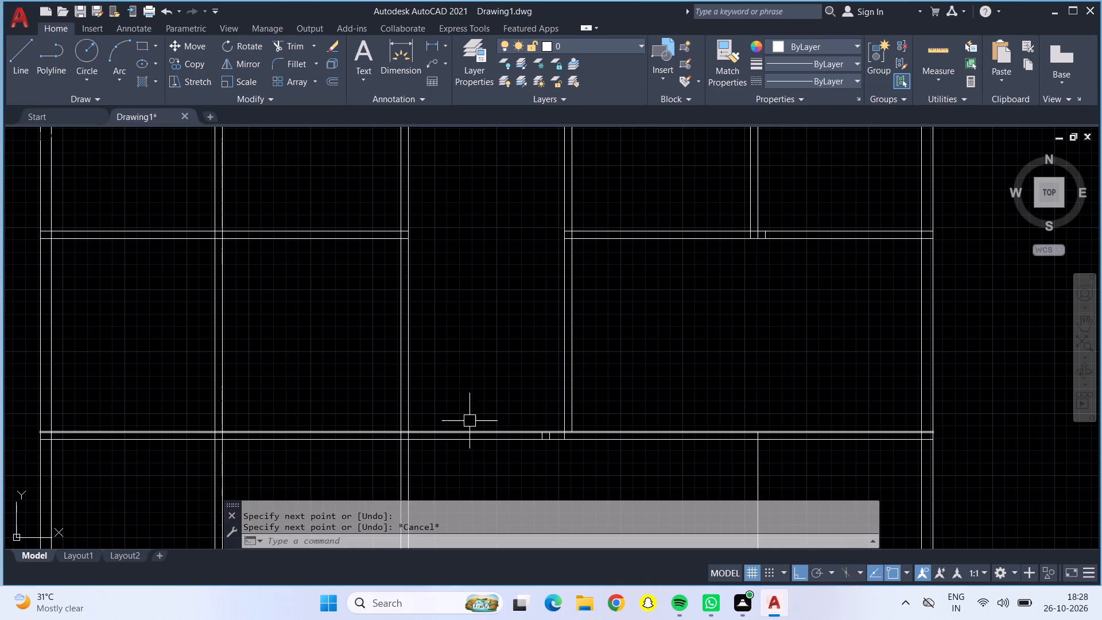
Trim the 11' partition out of the lower left room and all interior vertical lines out of the space below the lower cross wall.
scroll(480, 269, down, 1)
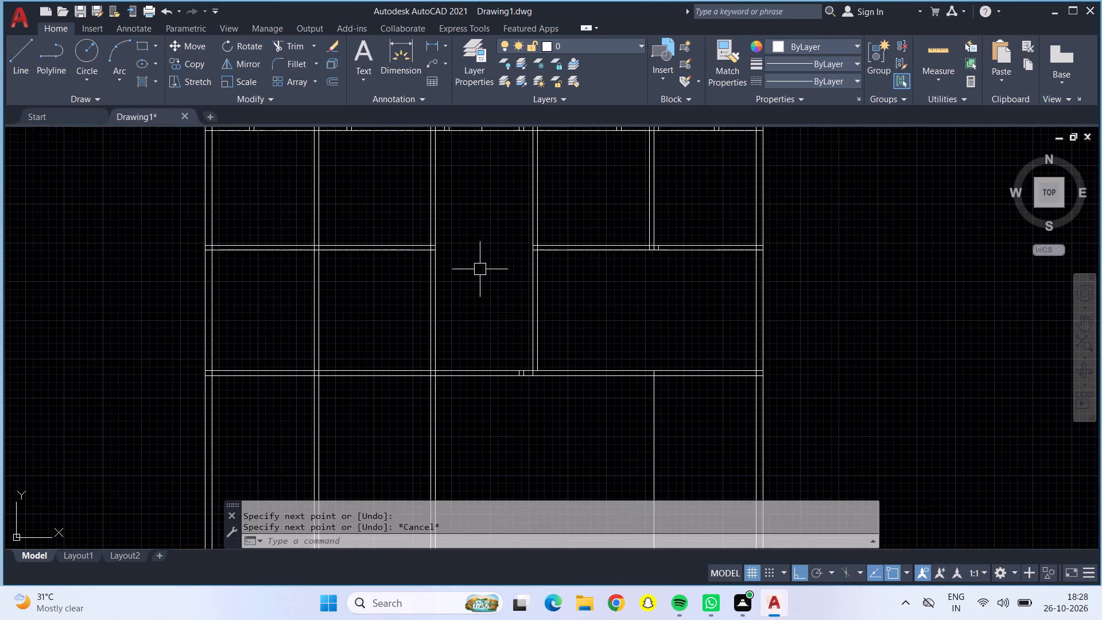
middle_drag(480, 269, 510, 334)
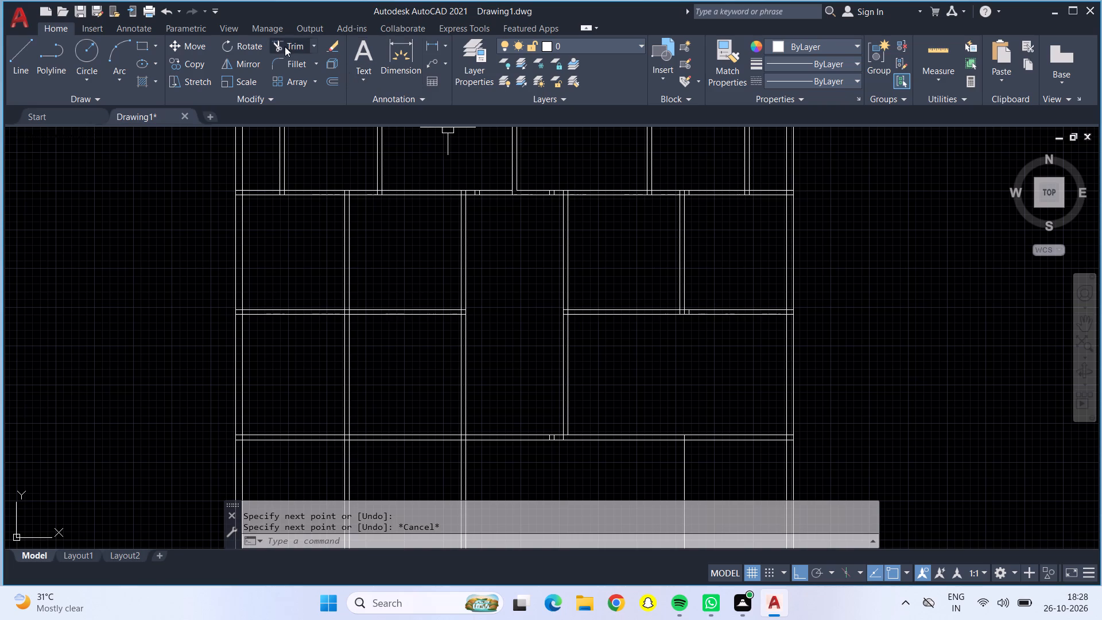
drag(280, 42, 319, 49)
middle_drag(530, 349, 509, 253)
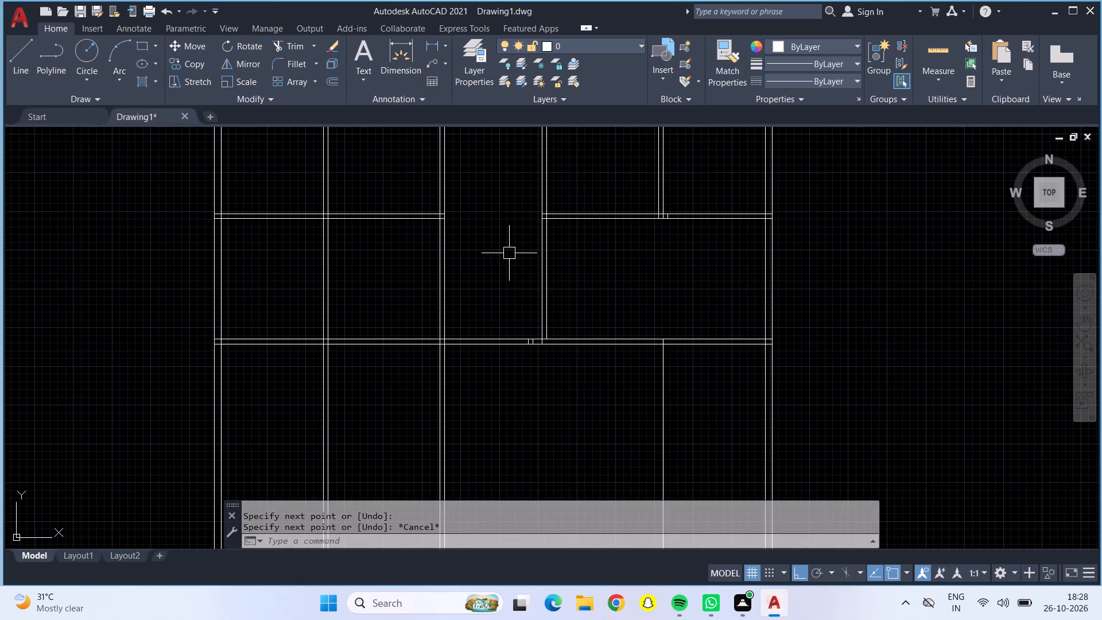
click(288, 44)
drag(294, 289, 370, 289)
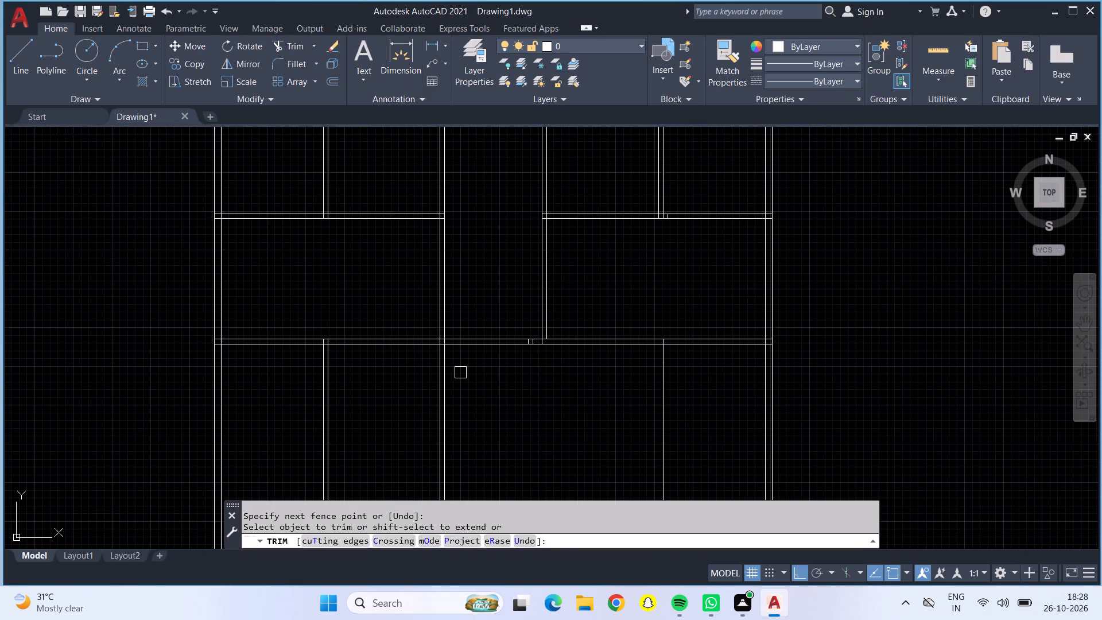
drag(294, 364, 491, 380)
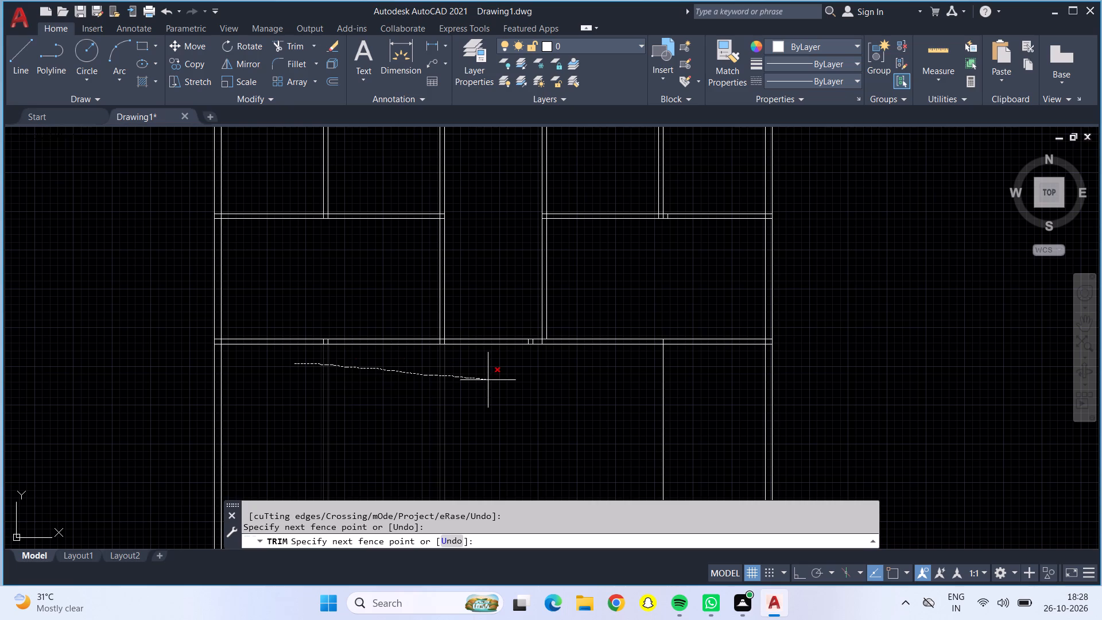
drag(491, 380, 696, 383)
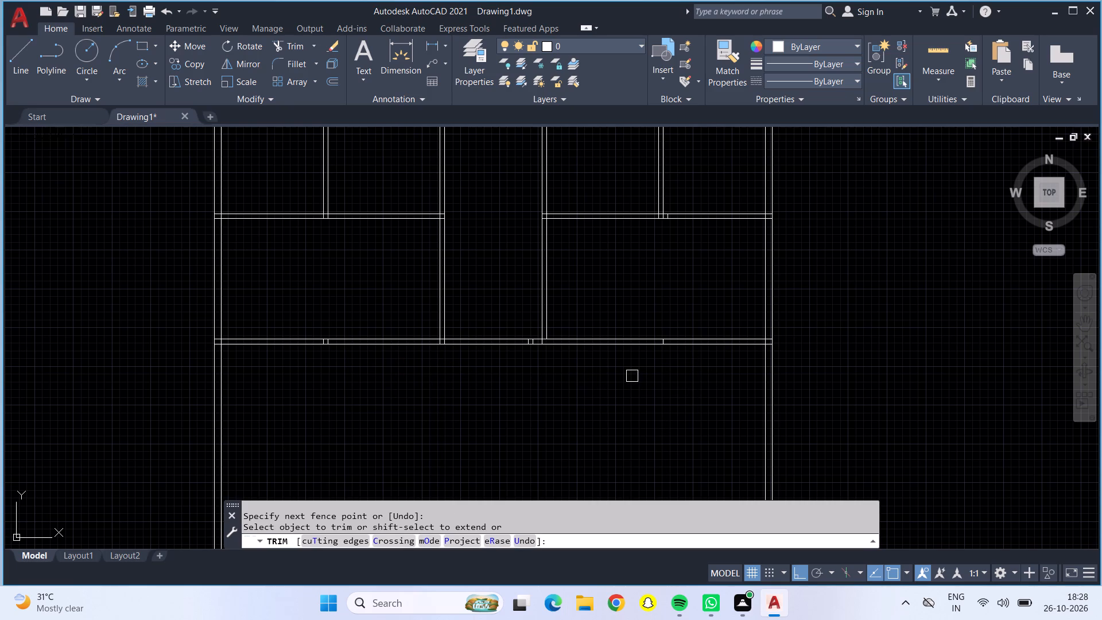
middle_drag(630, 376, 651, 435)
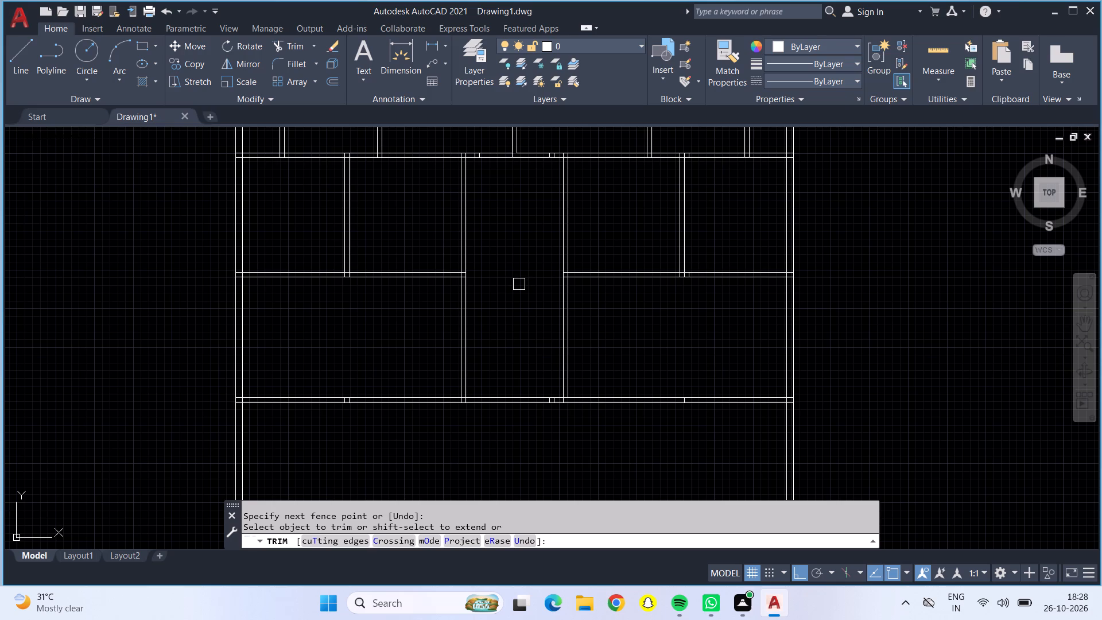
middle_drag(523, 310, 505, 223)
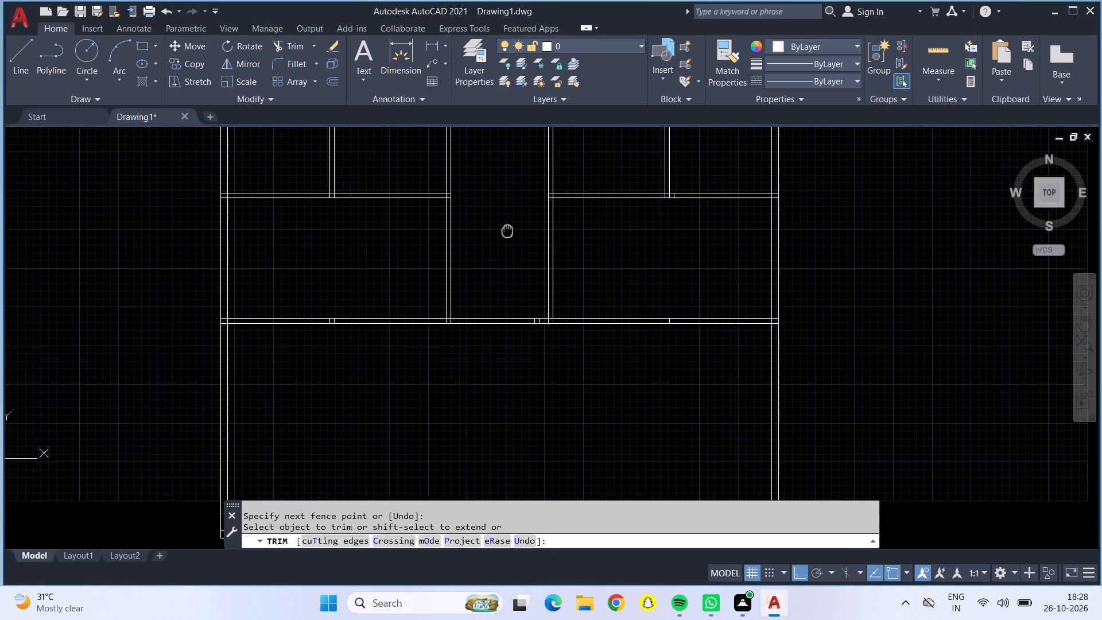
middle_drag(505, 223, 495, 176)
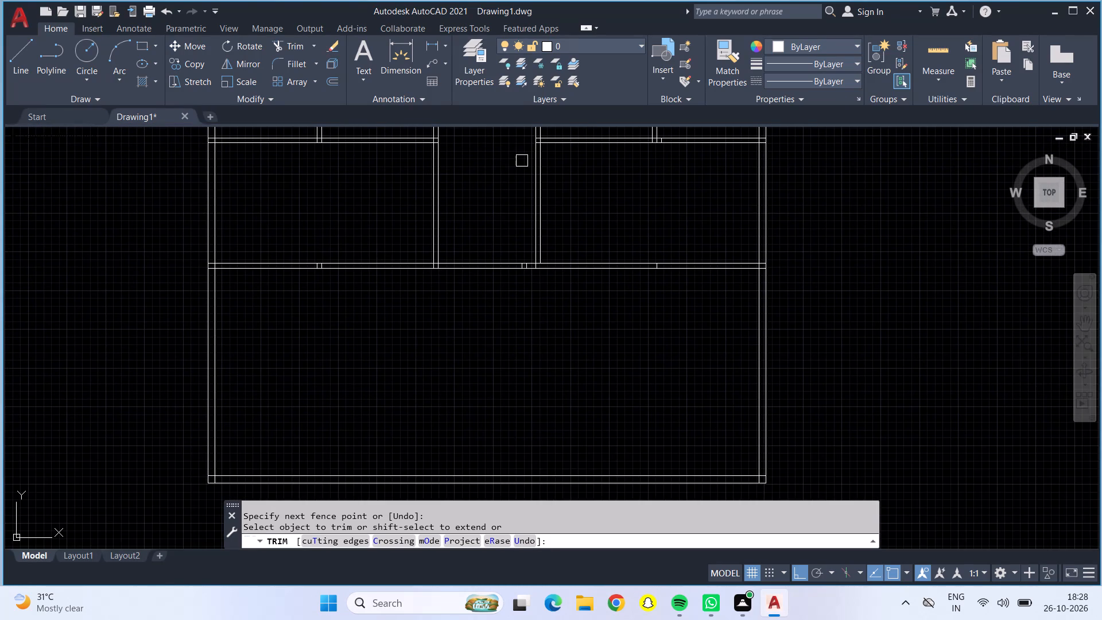
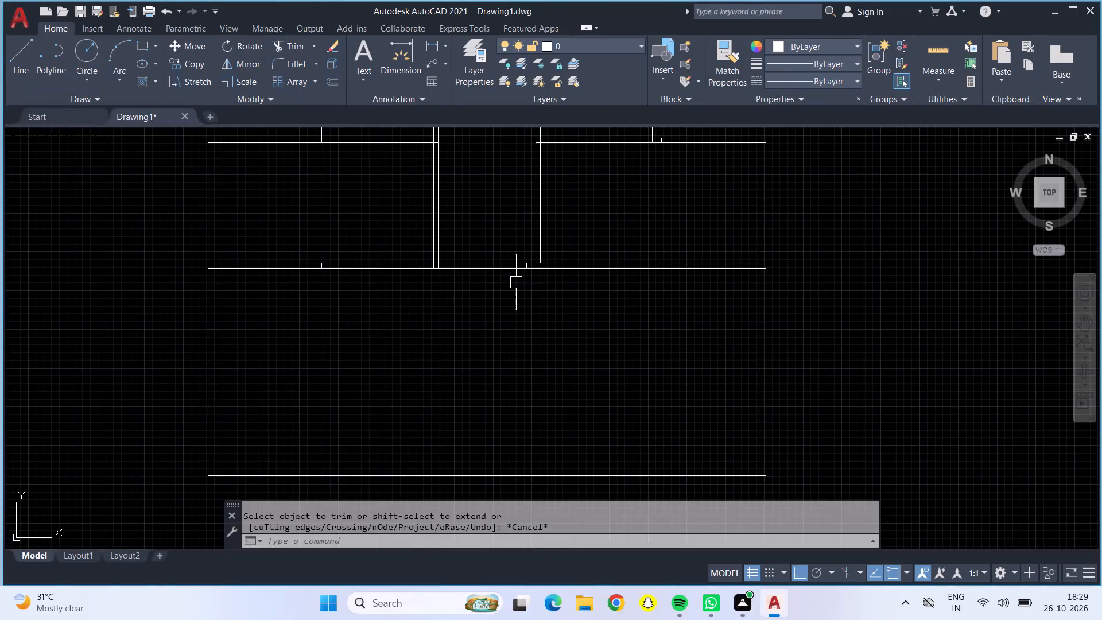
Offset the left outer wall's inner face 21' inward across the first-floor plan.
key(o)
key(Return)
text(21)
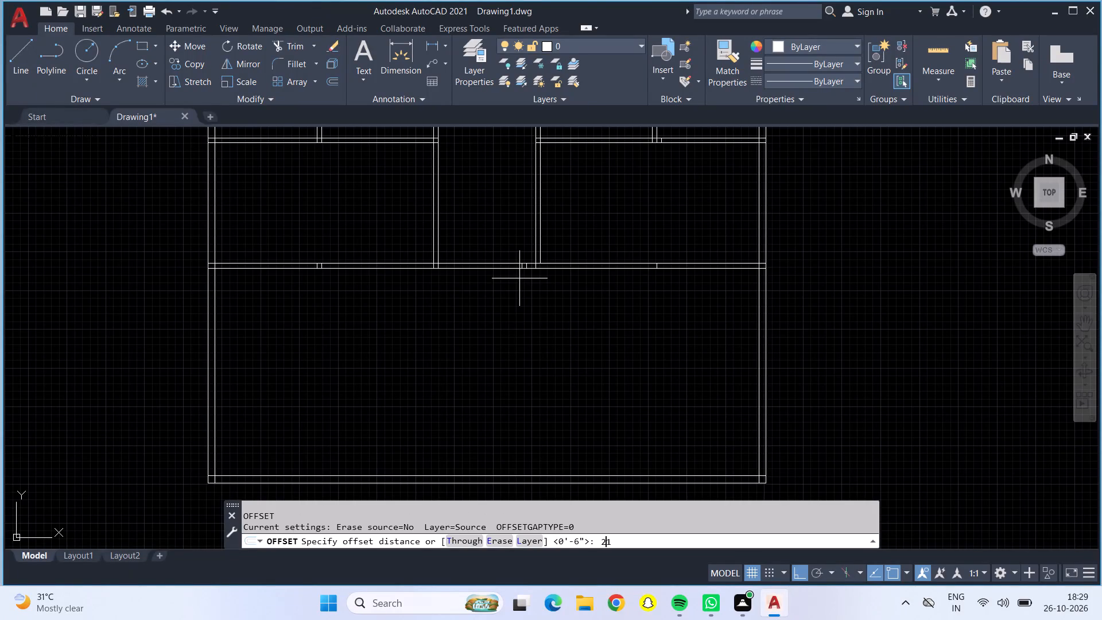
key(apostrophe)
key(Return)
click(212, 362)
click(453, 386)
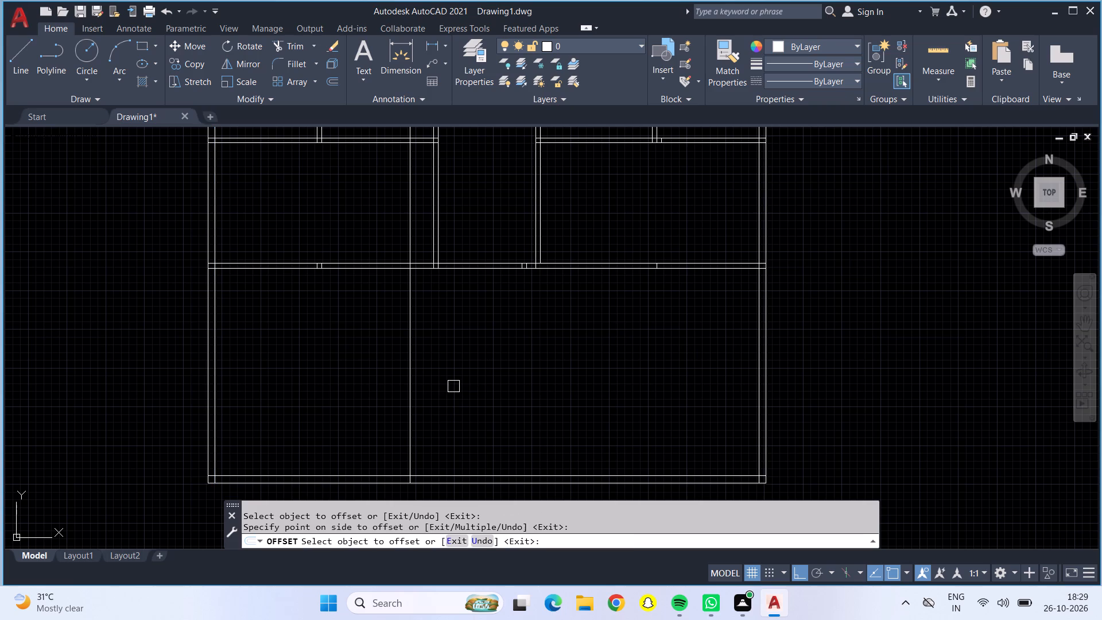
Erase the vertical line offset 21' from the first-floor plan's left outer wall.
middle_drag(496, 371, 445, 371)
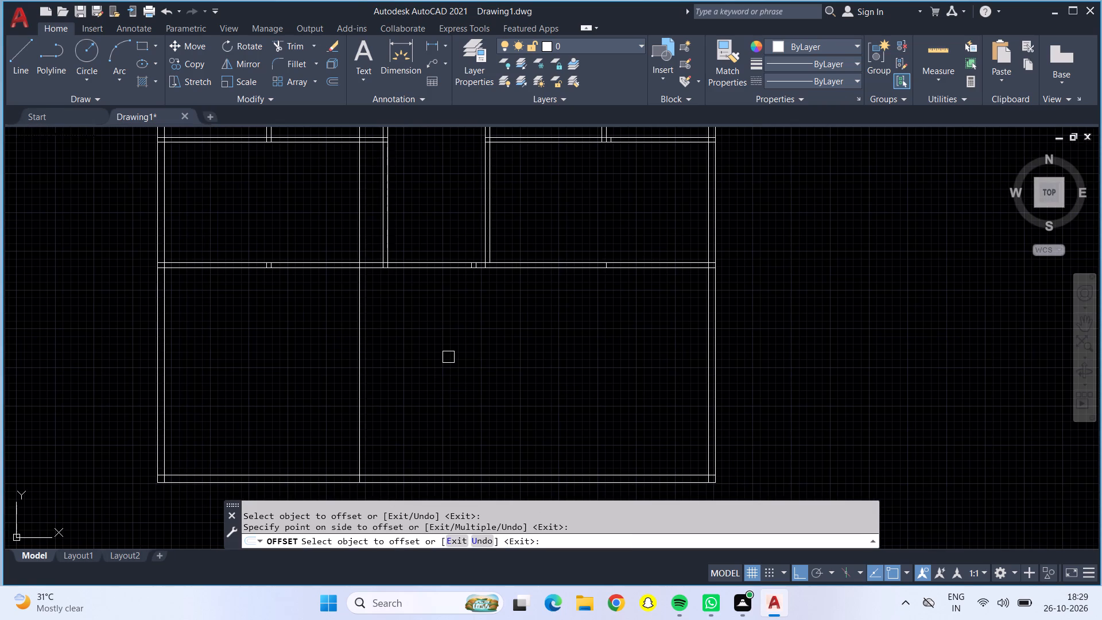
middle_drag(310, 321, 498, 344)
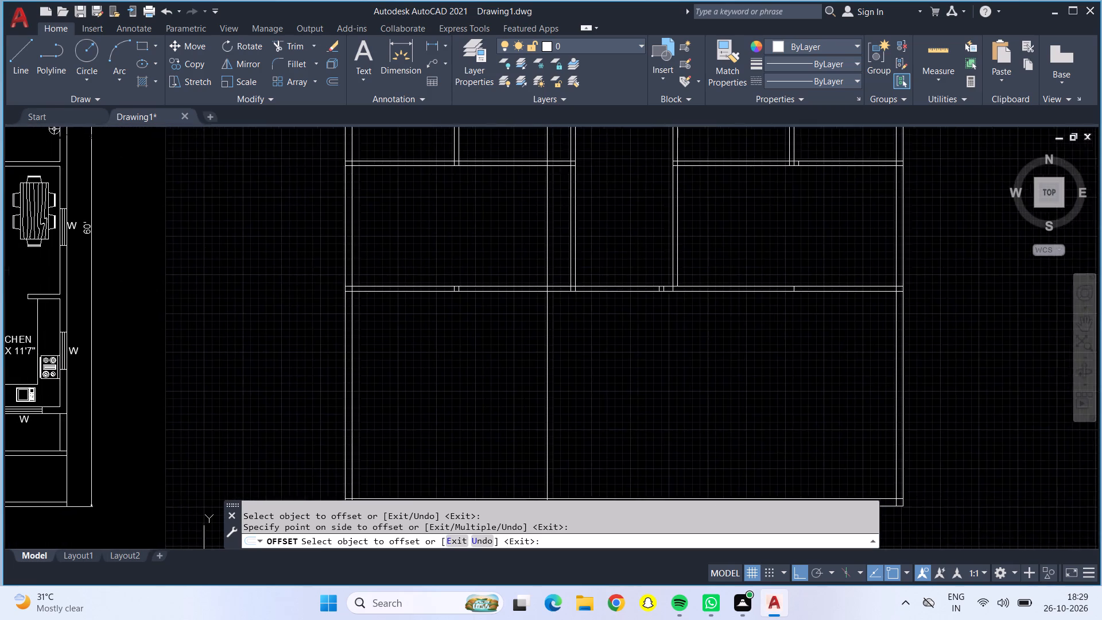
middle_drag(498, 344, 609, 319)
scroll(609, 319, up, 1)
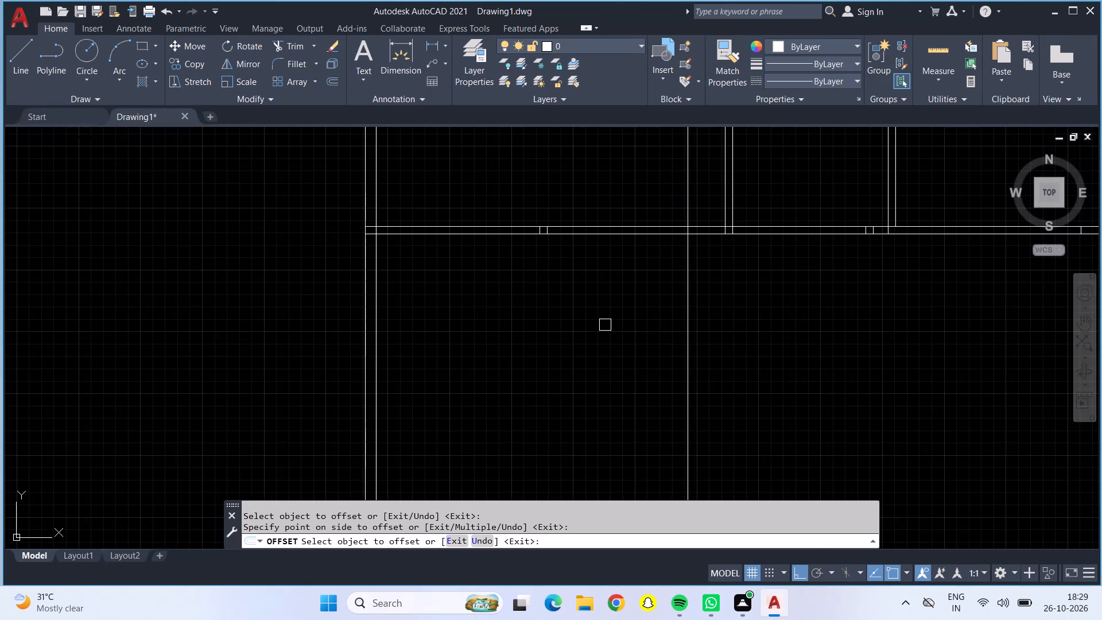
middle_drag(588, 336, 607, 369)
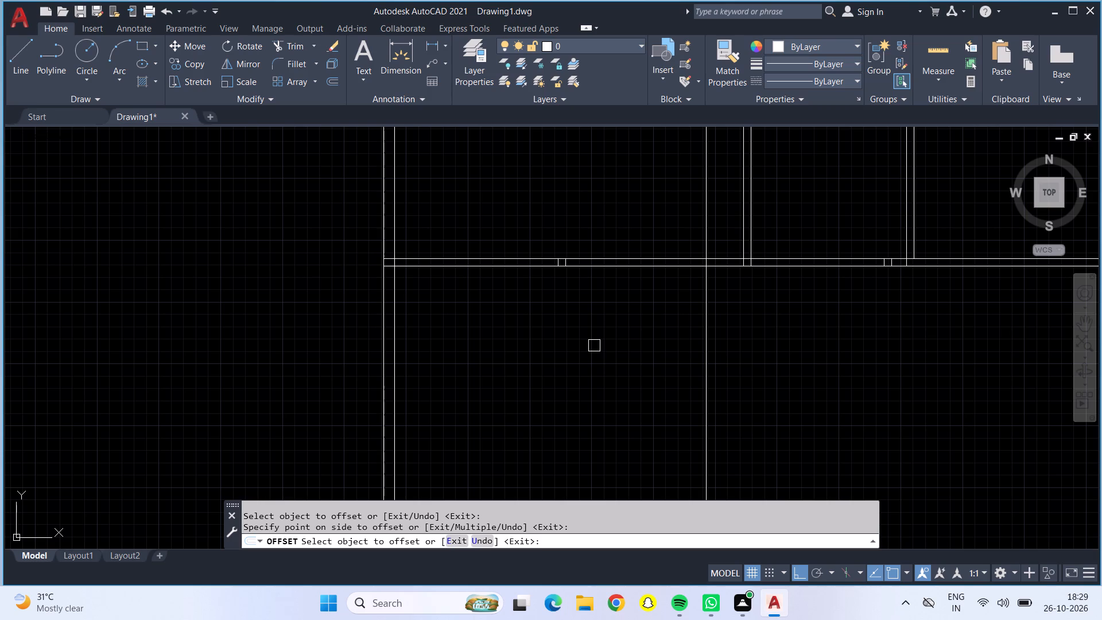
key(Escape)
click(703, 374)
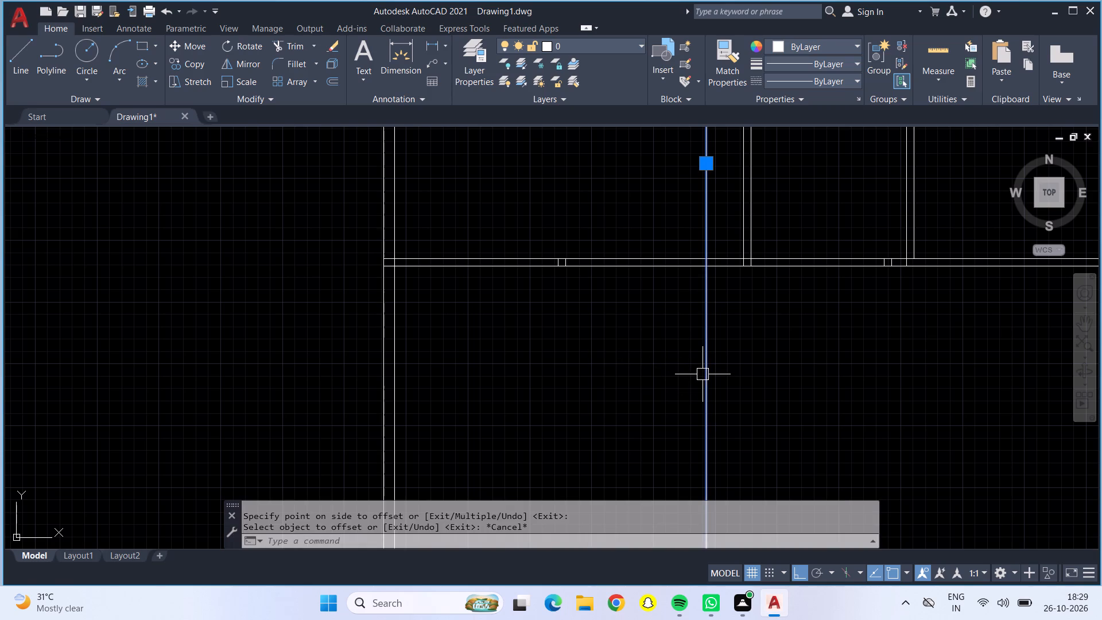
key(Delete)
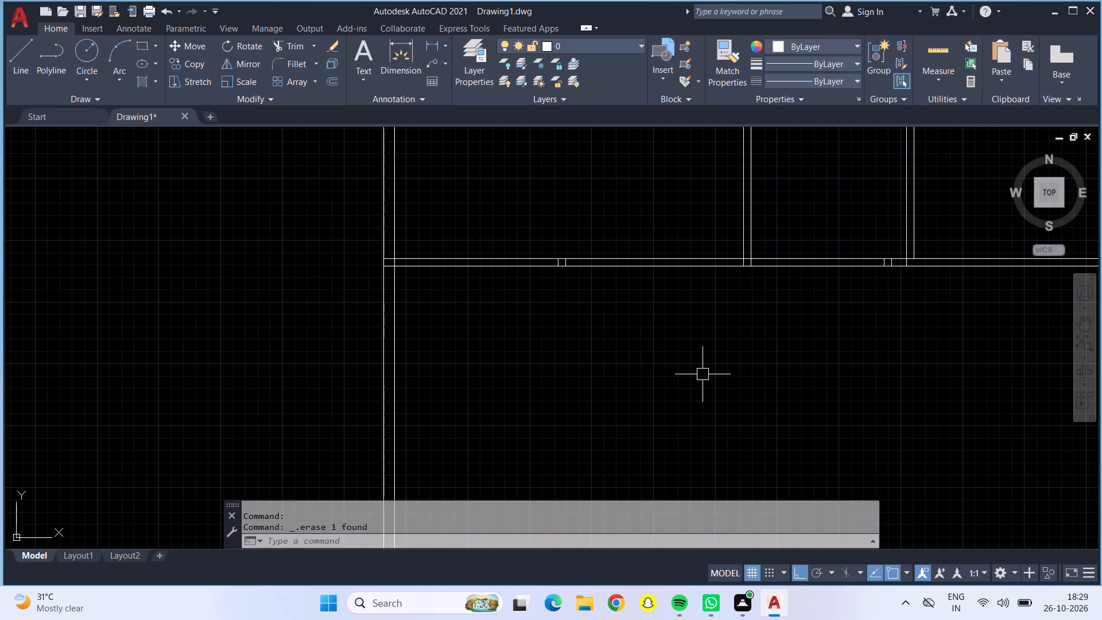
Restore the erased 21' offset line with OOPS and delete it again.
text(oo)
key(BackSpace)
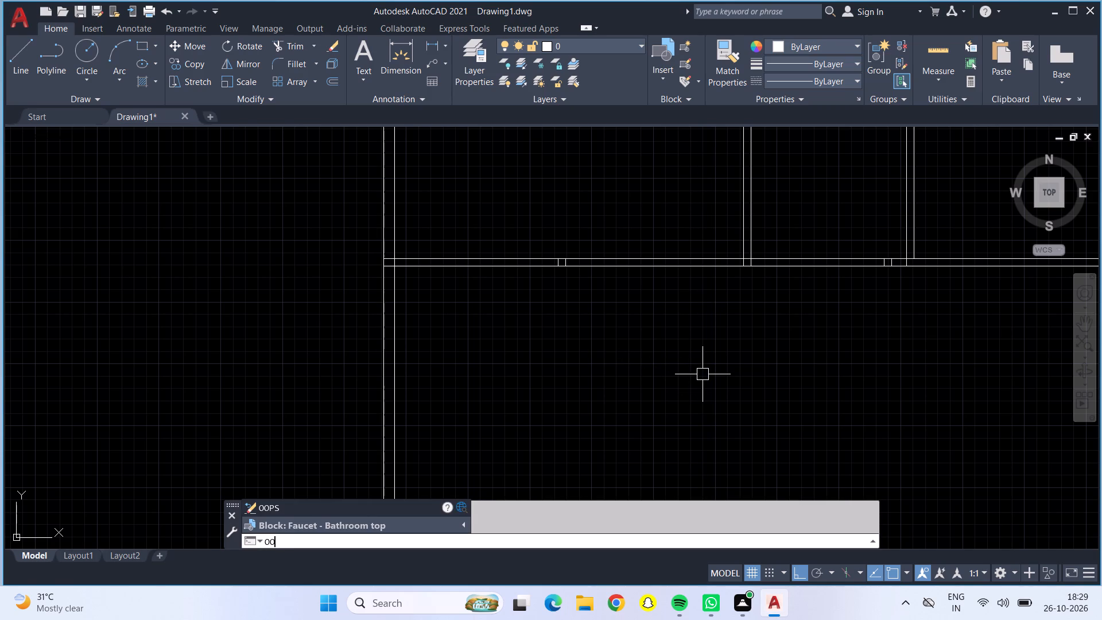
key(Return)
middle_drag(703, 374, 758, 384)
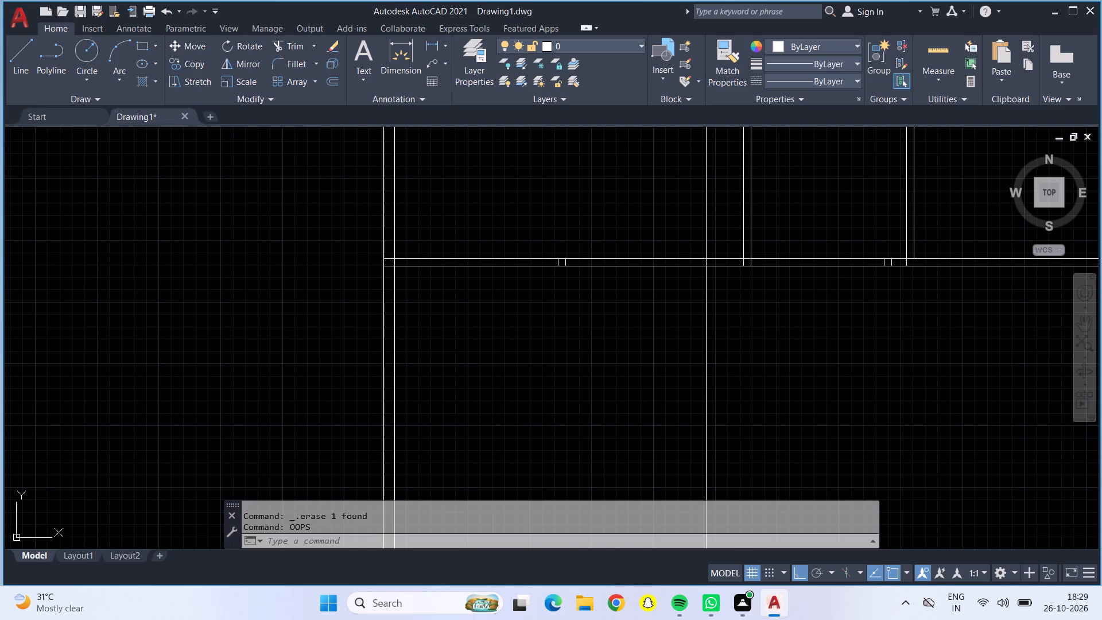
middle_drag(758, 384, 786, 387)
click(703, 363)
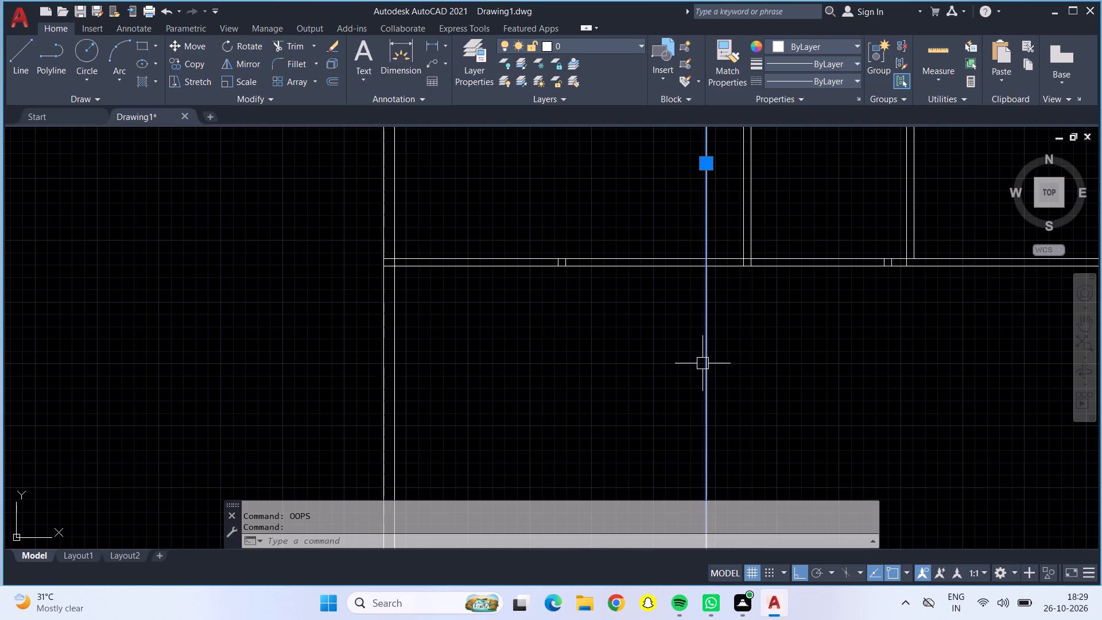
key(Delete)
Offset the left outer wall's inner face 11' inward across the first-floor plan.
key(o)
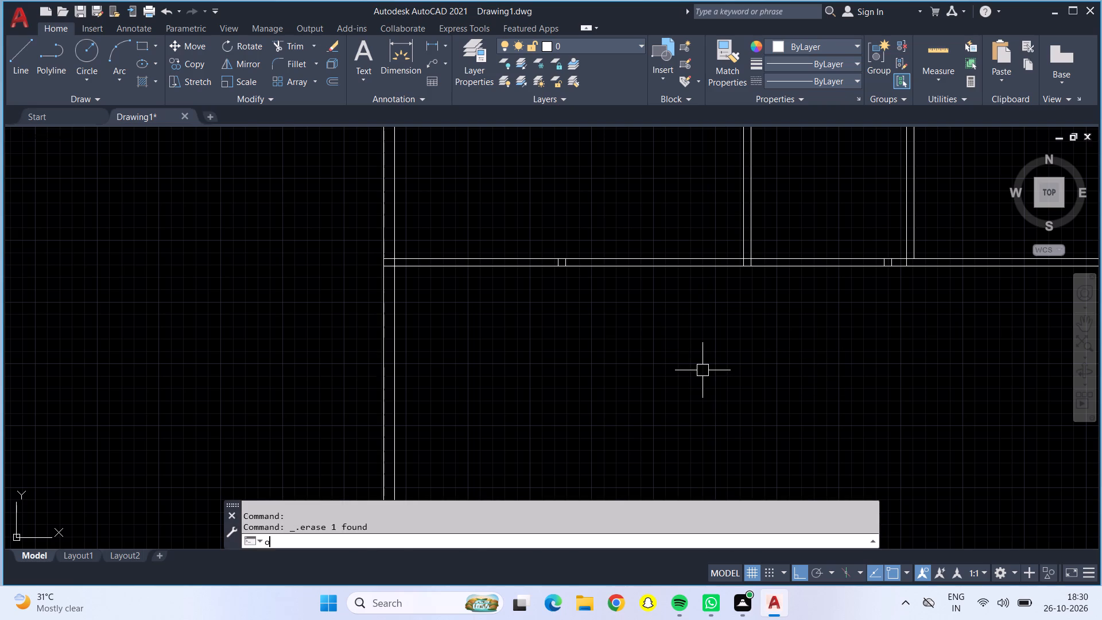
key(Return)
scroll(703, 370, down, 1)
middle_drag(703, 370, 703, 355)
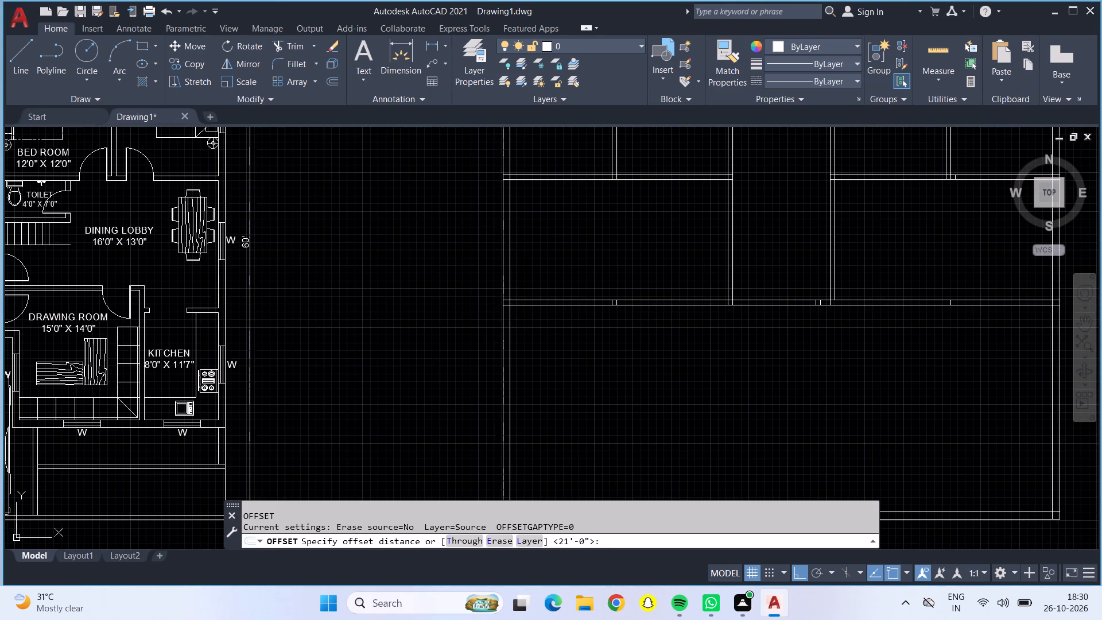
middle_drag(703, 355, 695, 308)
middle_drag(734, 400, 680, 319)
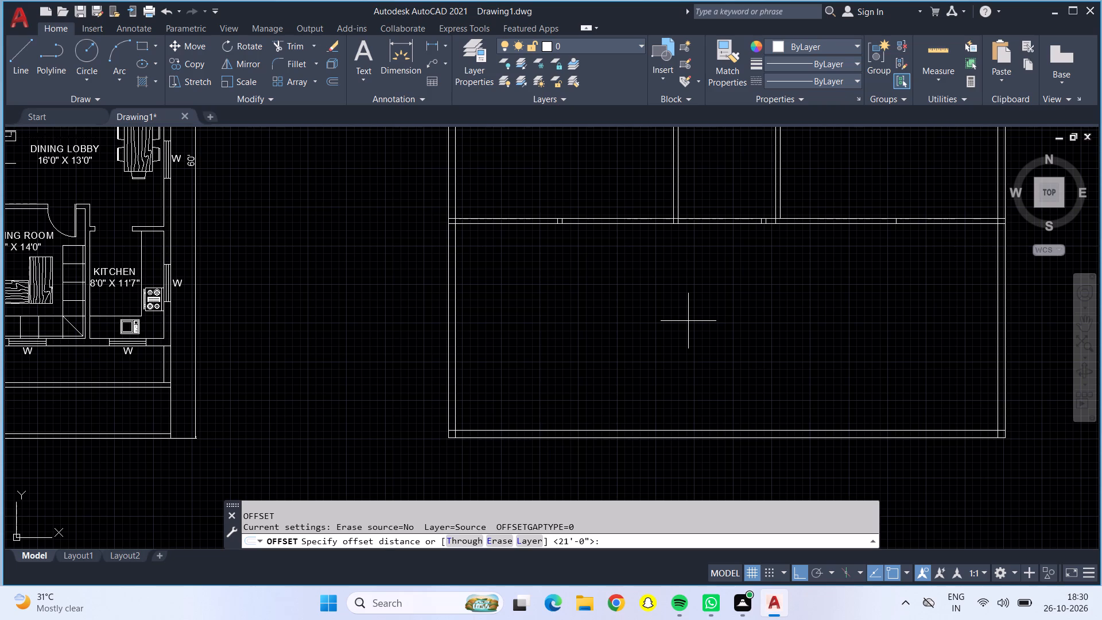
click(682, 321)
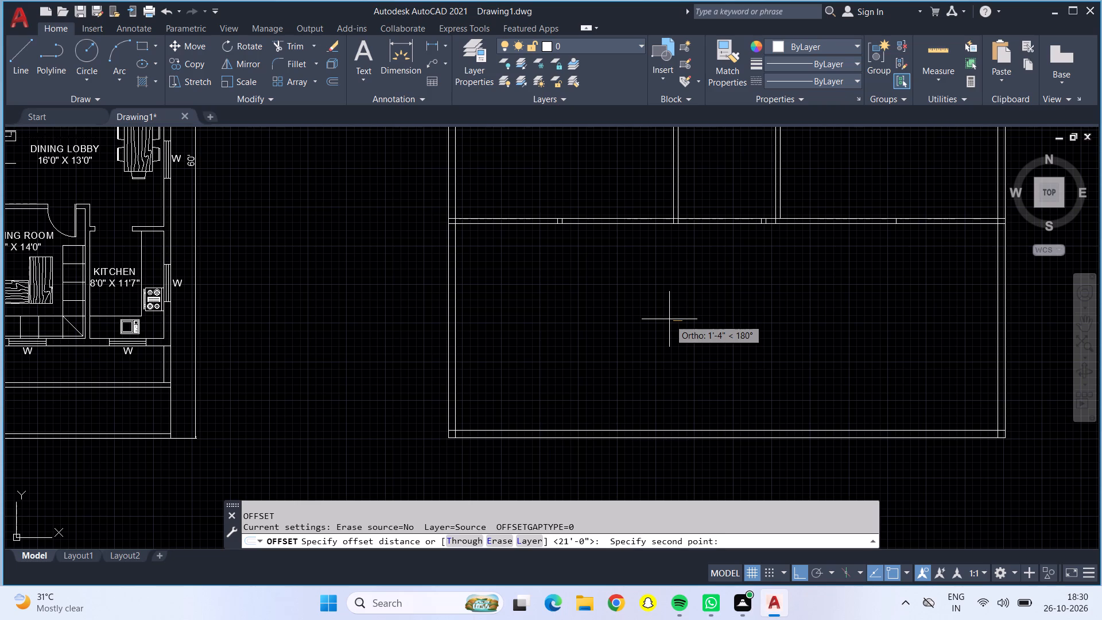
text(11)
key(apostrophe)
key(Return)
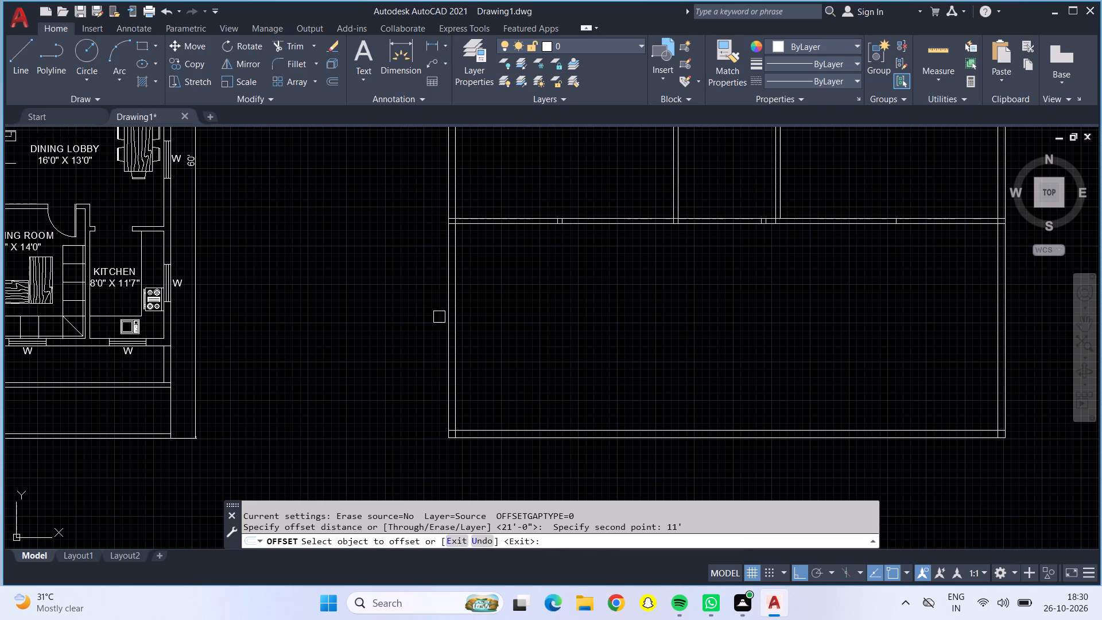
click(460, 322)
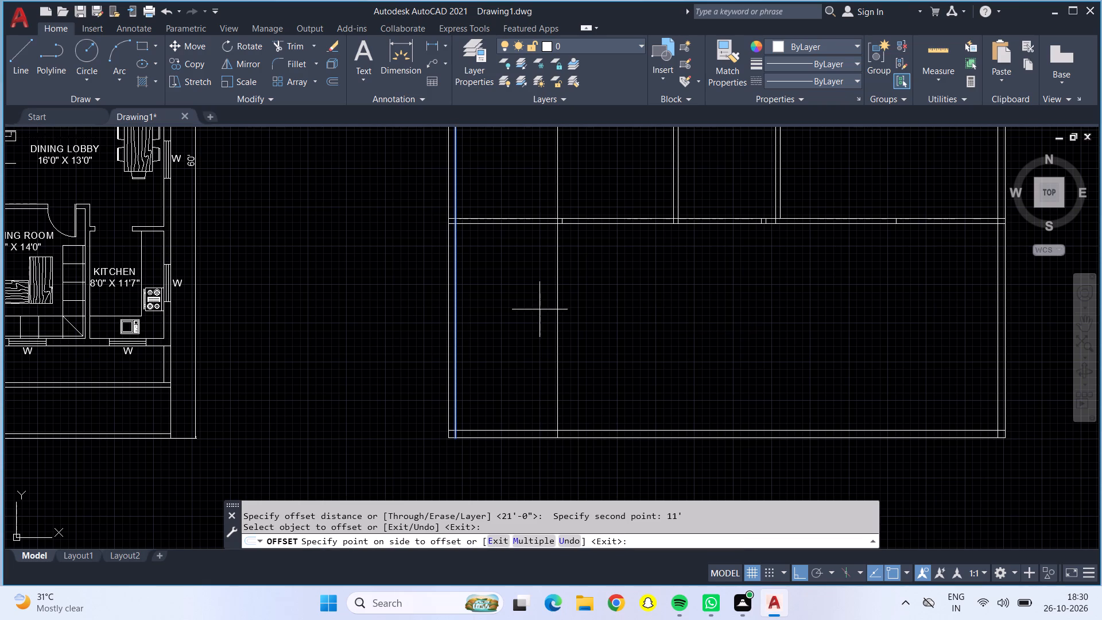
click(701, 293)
Examine the ground-floor plan's bedrooms, dining lobbies, drawing rooms, kitchens and central passage as reference for the first-floor layout.
scroll(701, 293, down, 1)
middle_drag(701, 293, 701, 322)
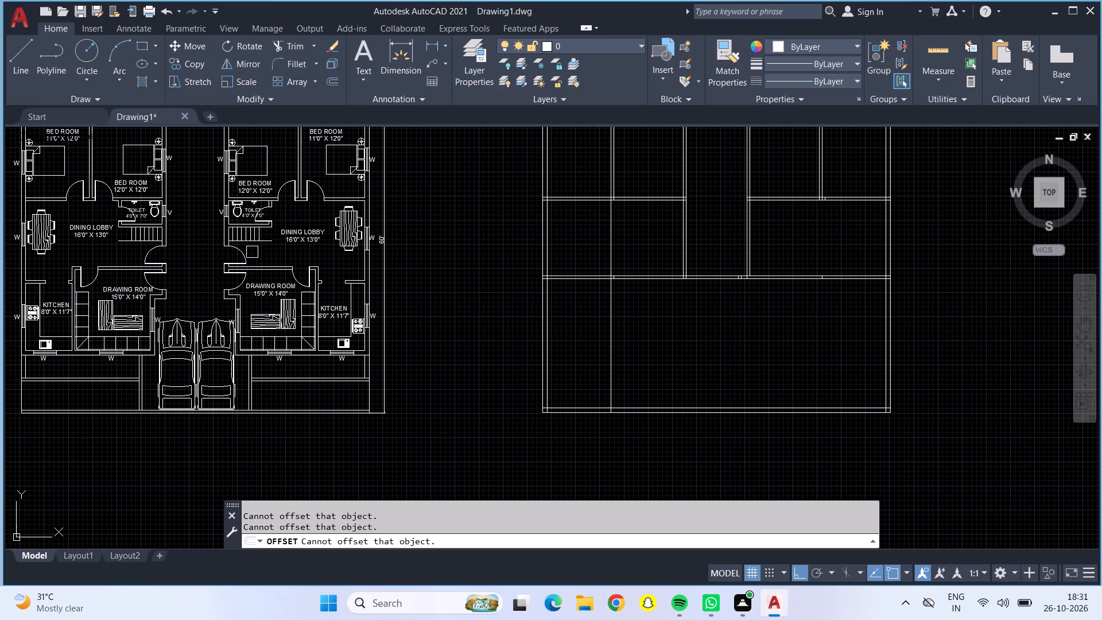
middle_drag(215, 242, 436, 386)
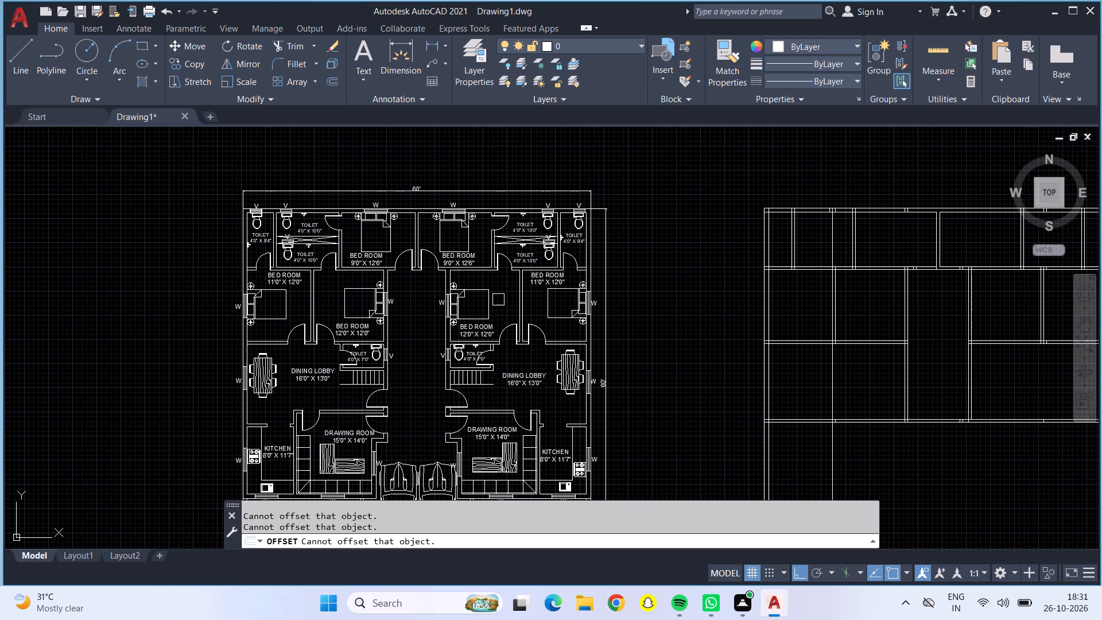
middle_drag(396, 369, 395, 336)
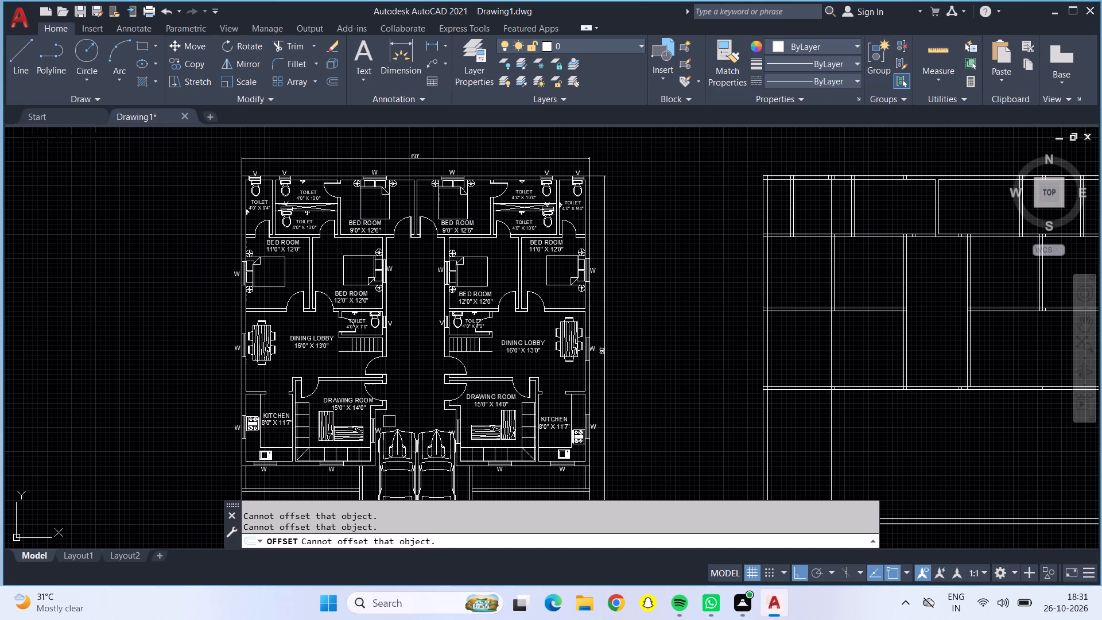
middle_drag(422, 408, 422, 353)
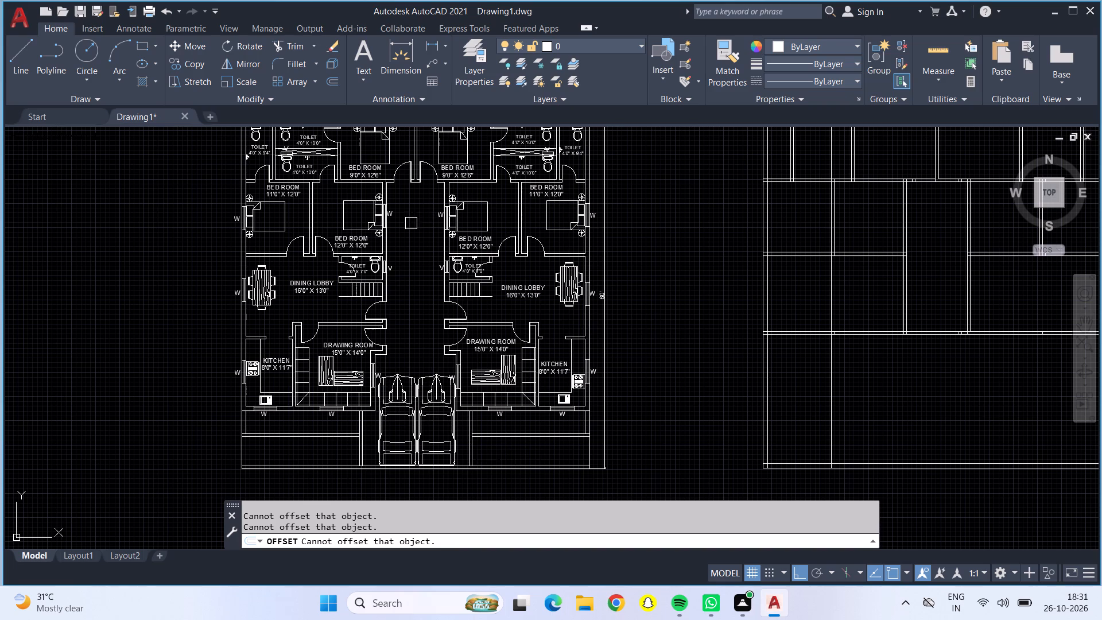
middle_drag(410, 224, 426, 313)
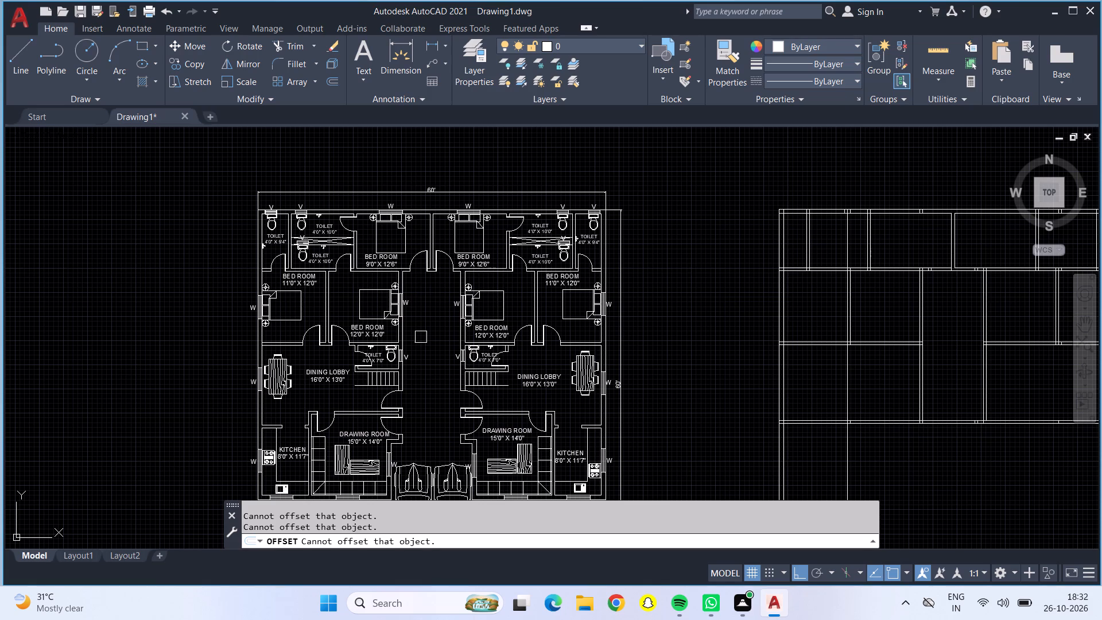
middle_drag(436, 351, 410, 237)
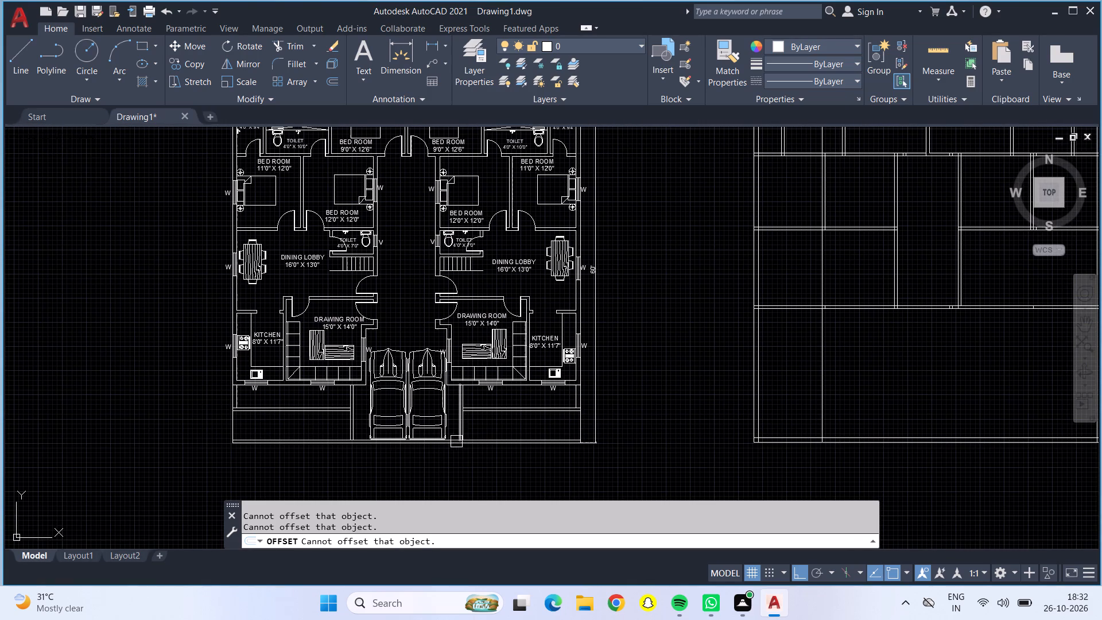
middle_drag(419, 270, 440, 368)
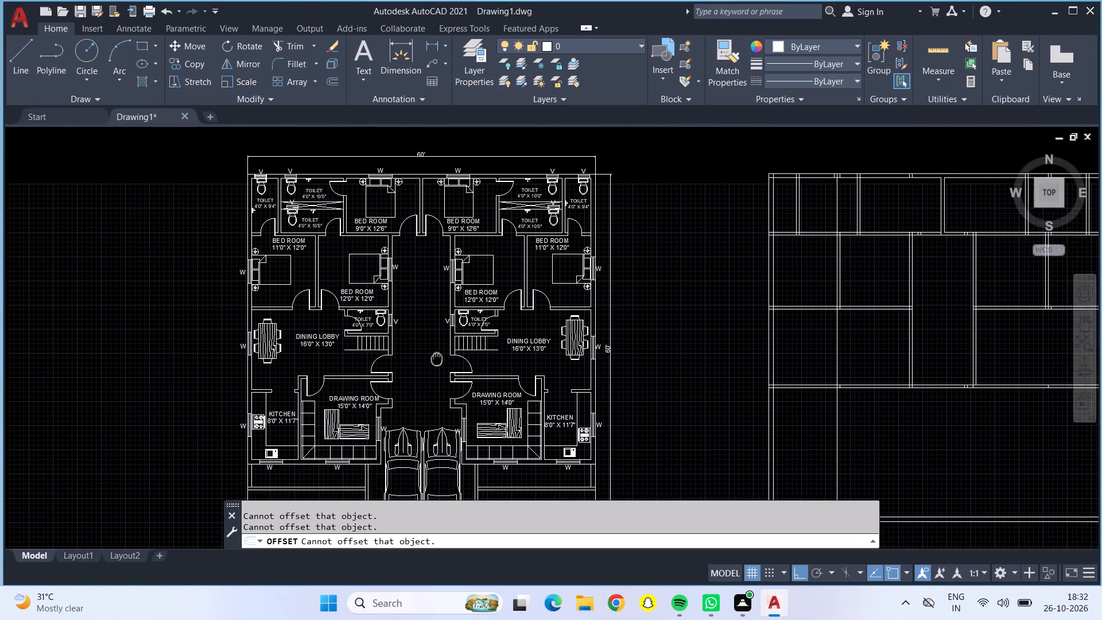
middle_drag(440, 368, 443, 377)
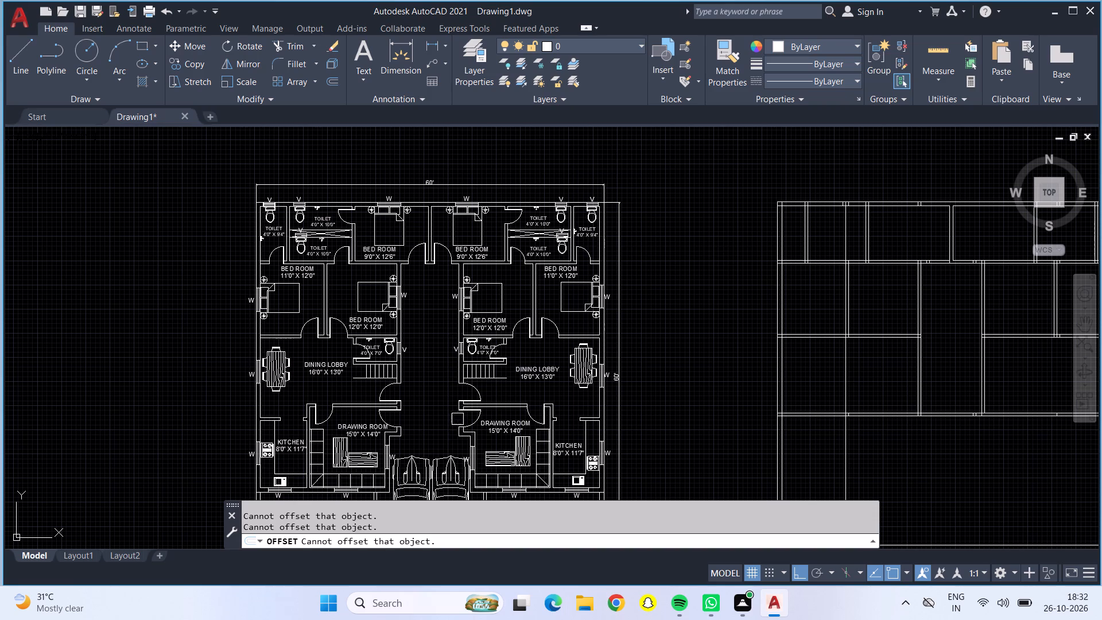
middle_drag(447, 417, 408, 323)
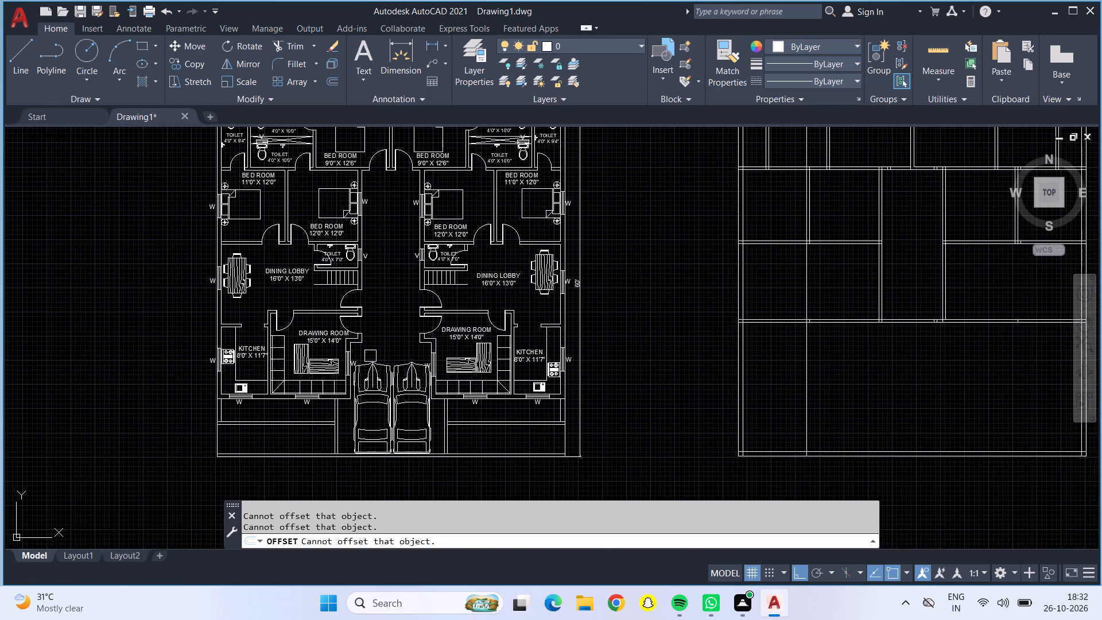
scroll(369, 353, up, 3)
scroll(416, 313, down, 1)
middle_drag(420, 299, 421, 315)
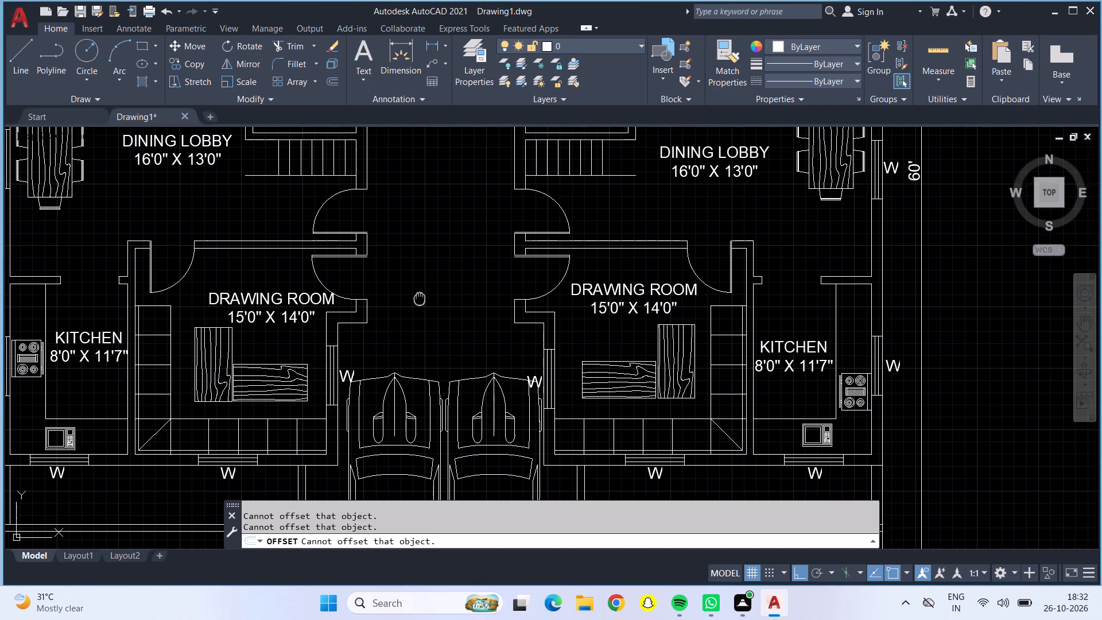
middle_drag(421, 315, 433, 430)
middle_drag(437, 329, 447, 369)
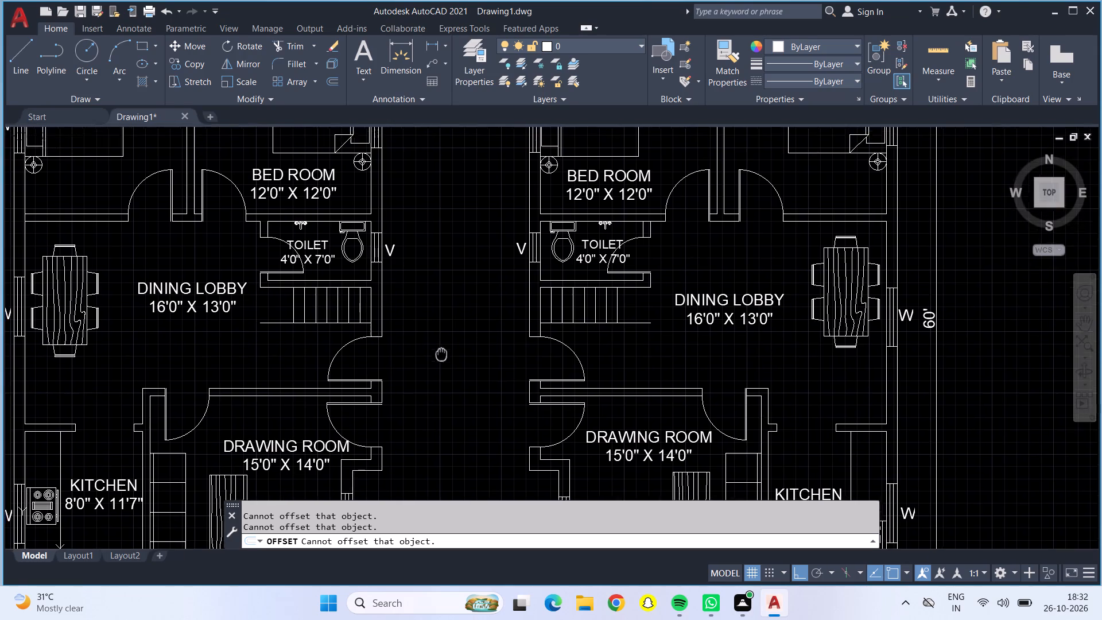
middle_drag(447, 369, 461, 427)
scroll(463, 416, down, 2)
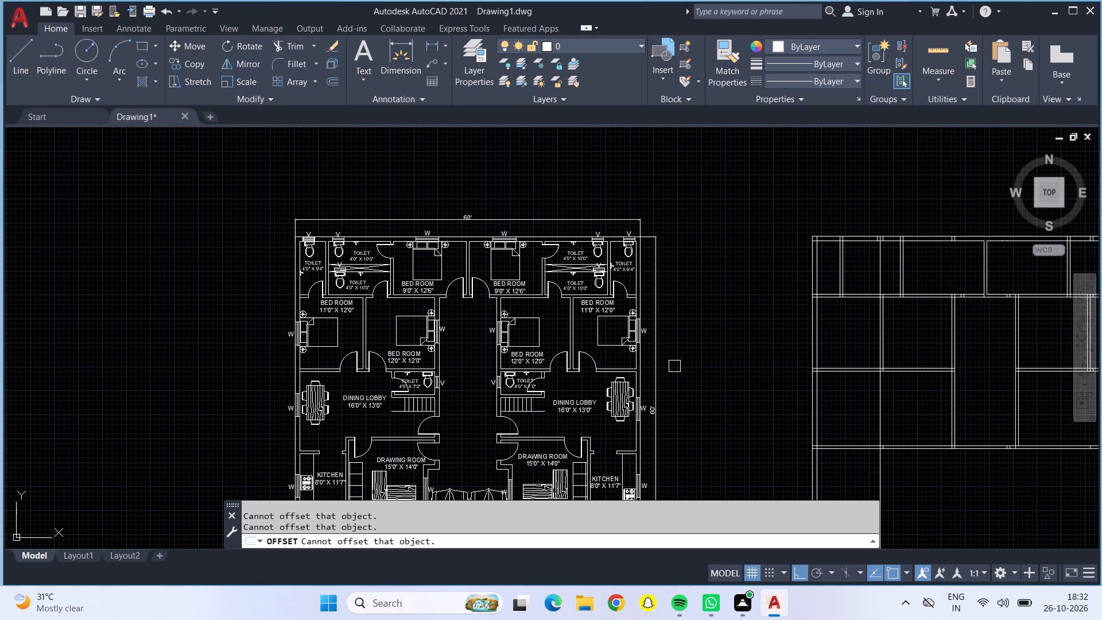
middle_drag(706, 382, 385, 300)
middle_click(381, 300)
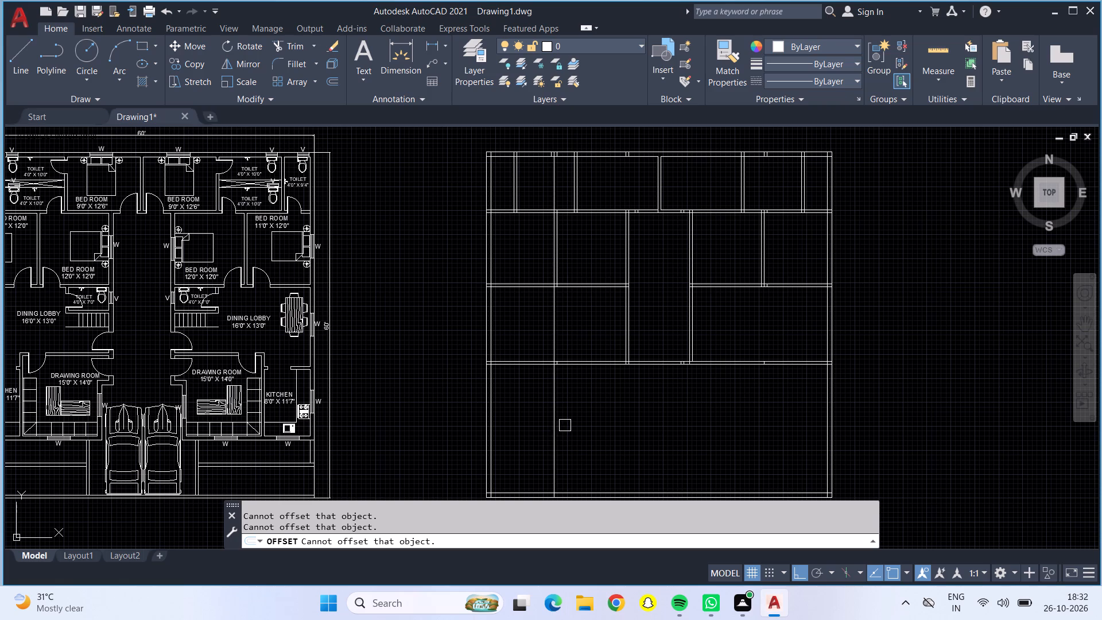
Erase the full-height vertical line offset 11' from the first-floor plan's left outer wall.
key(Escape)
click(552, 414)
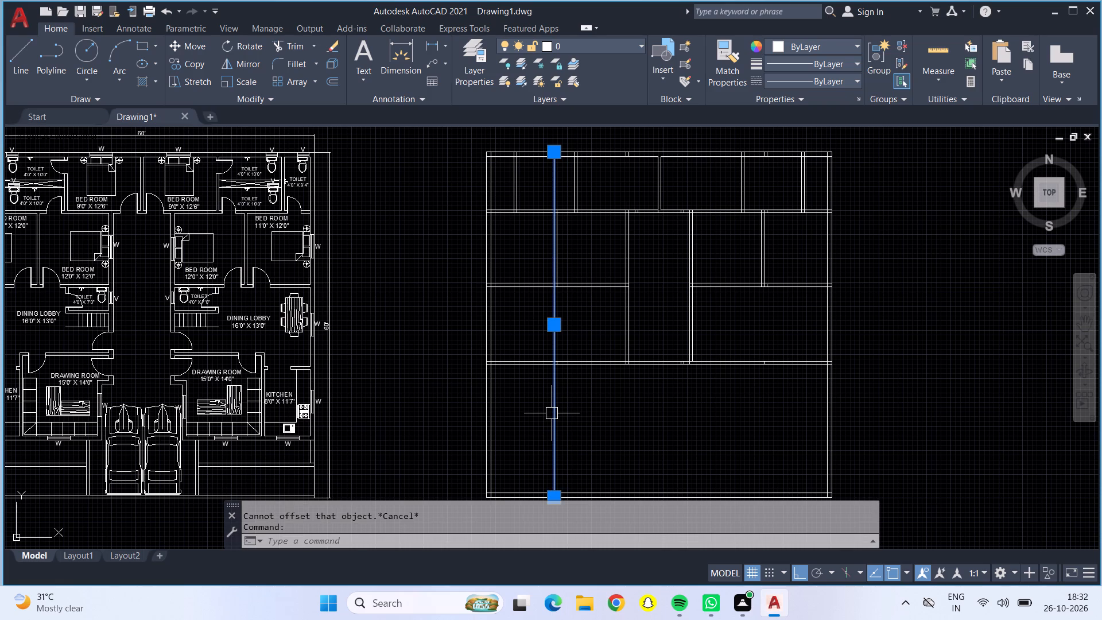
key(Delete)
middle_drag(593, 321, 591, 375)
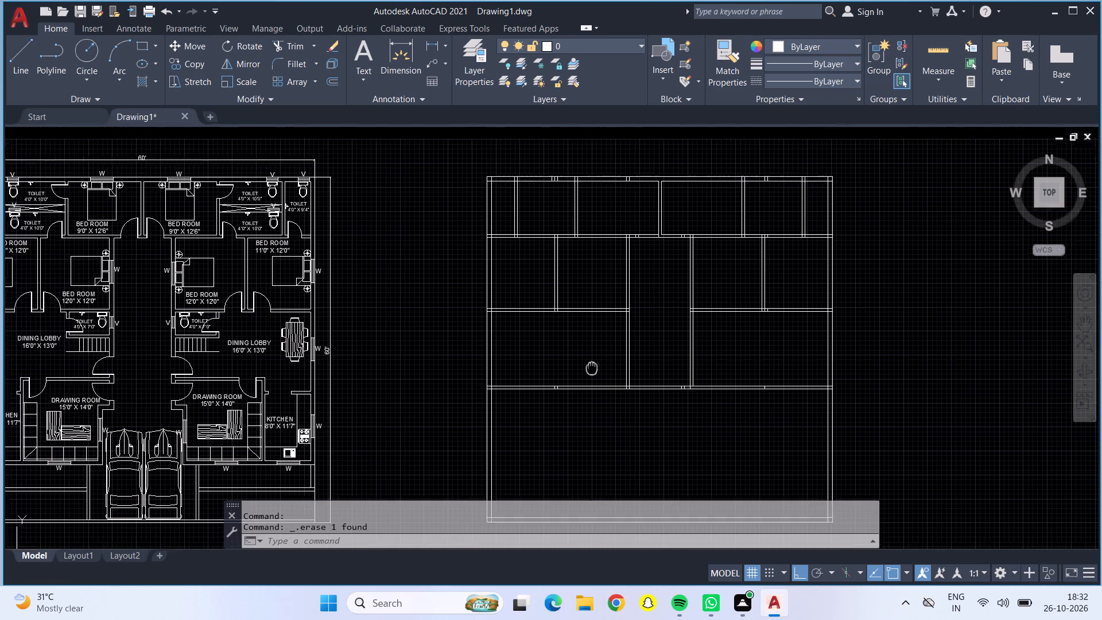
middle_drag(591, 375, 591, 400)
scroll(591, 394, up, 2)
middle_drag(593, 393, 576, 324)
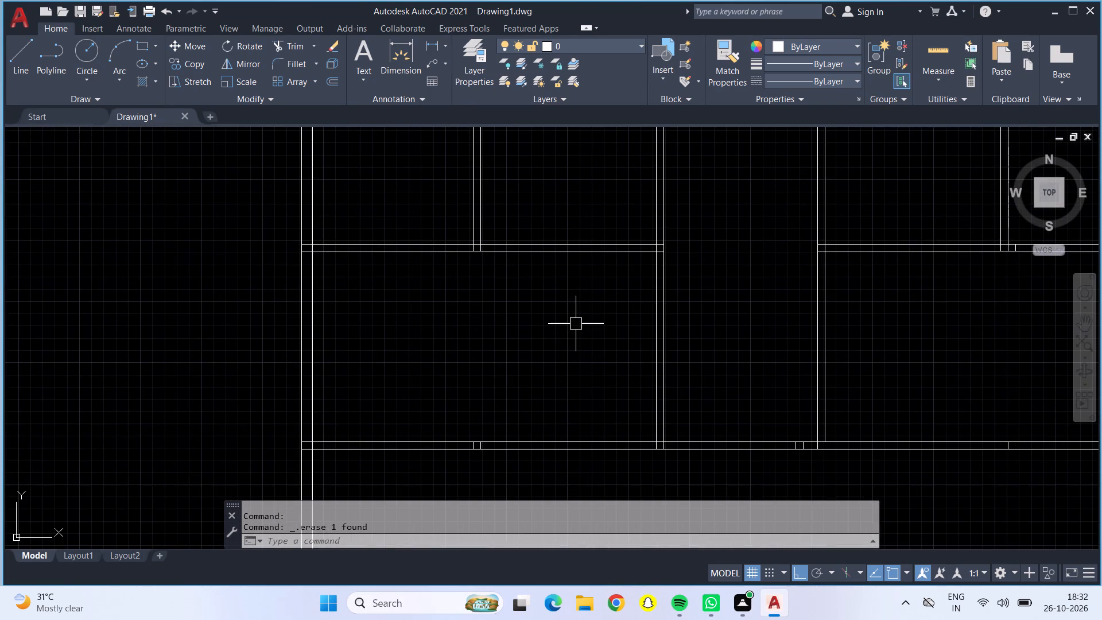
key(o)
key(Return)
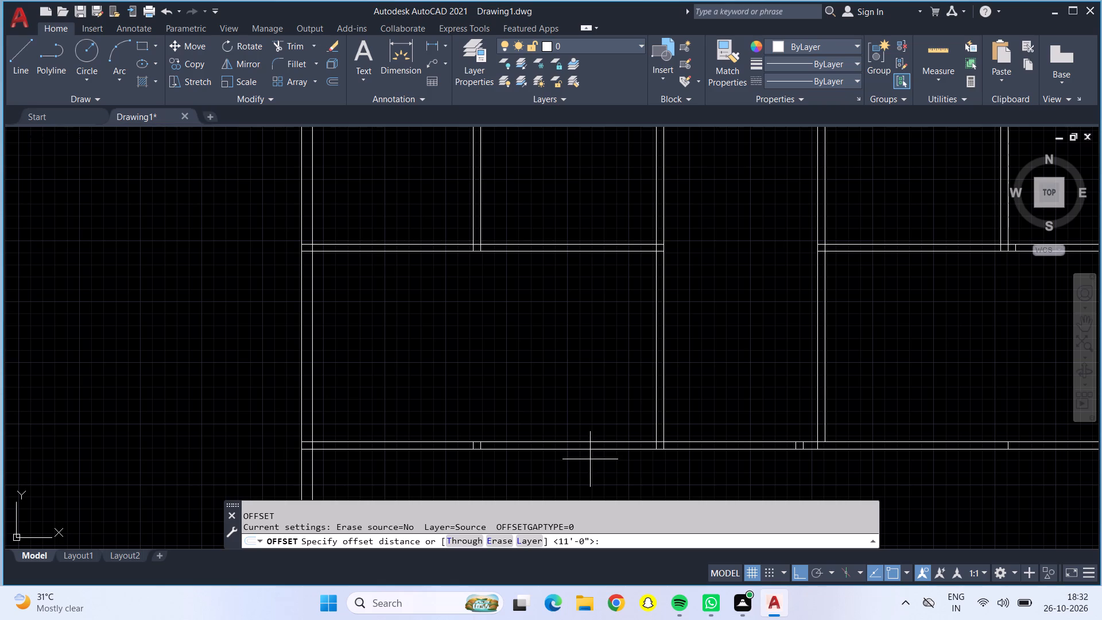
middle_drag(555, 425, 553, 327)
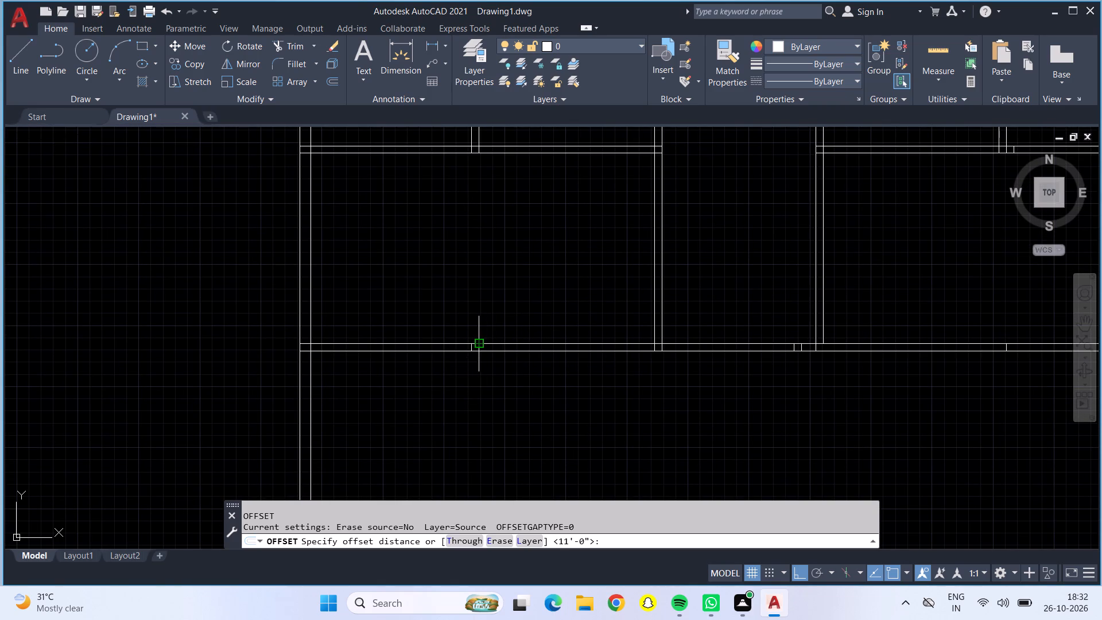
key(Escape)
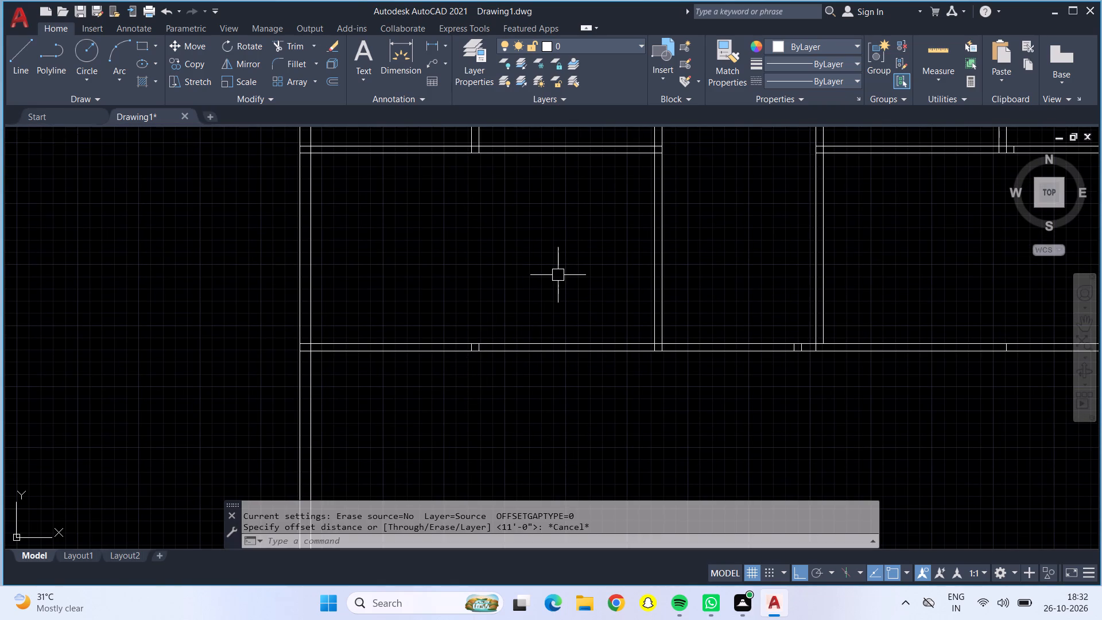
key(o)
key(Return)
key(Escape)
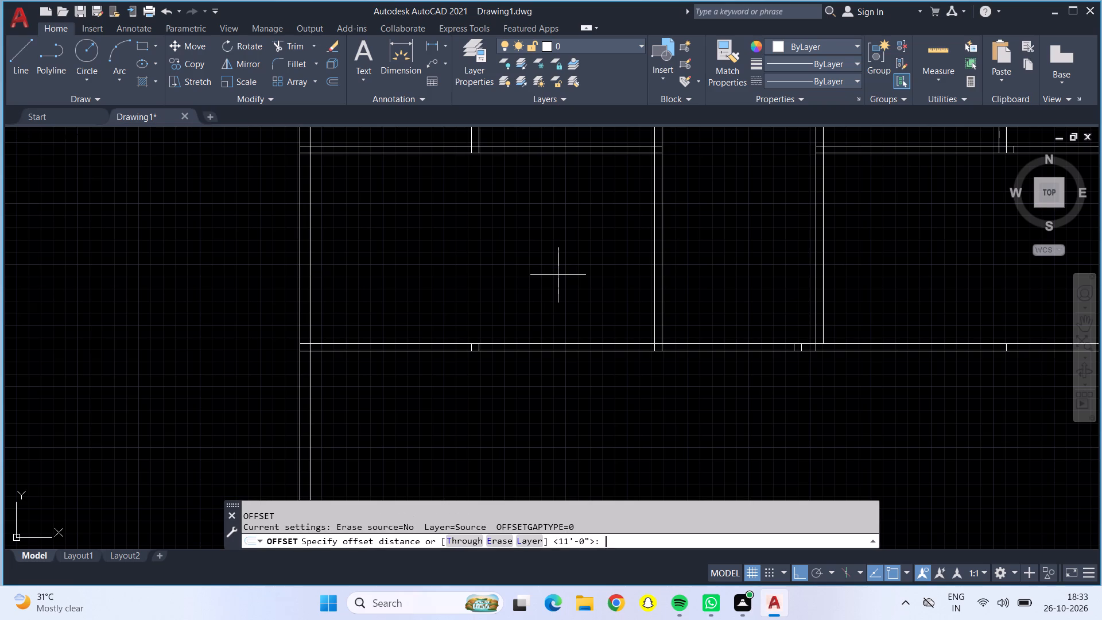
Trim the overlapping lines where both central passage walls meet the lower horizontal wall of the first-floor plan.
click(293, 45)
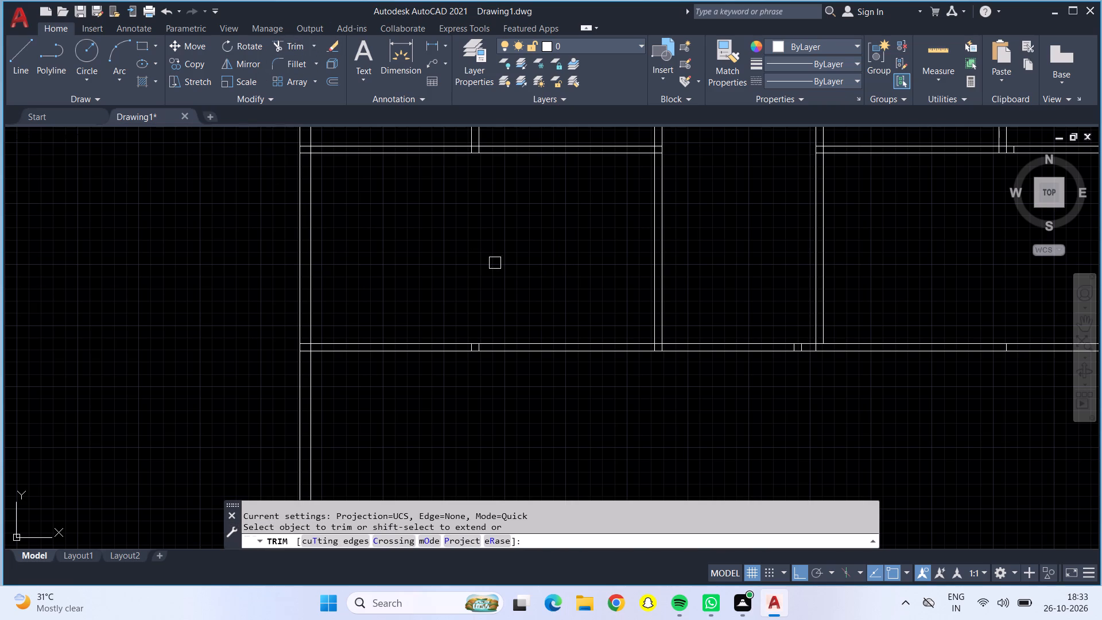
scroll(670, 342, up, 1)
scroll(670, 342, down, 1)
scroll(670, 342, up, 4)
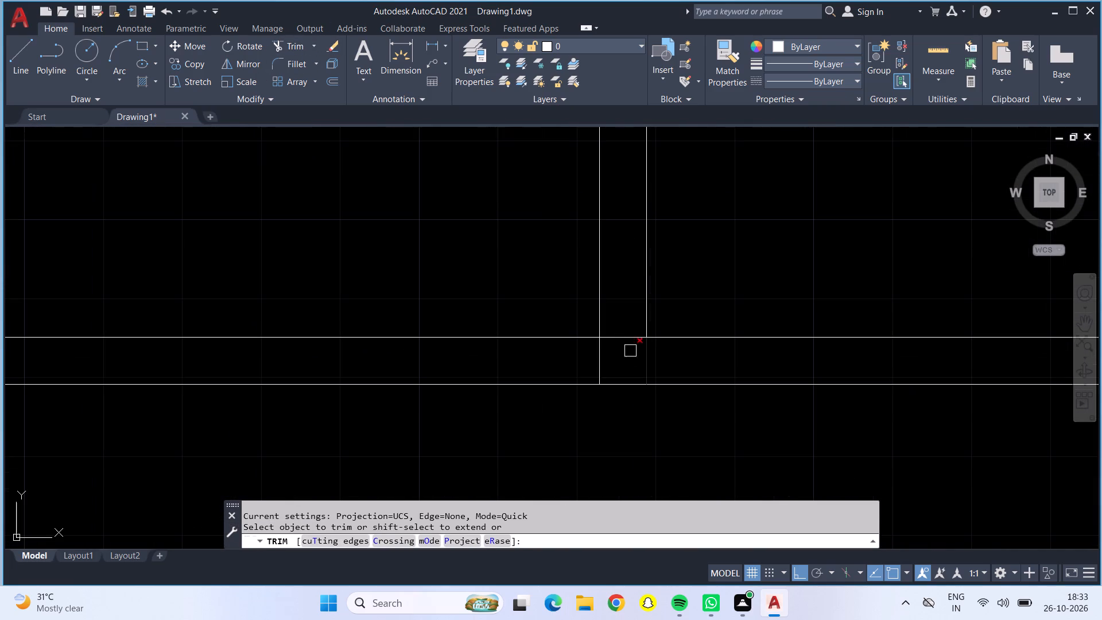
drag(571, 356, 670, 360)
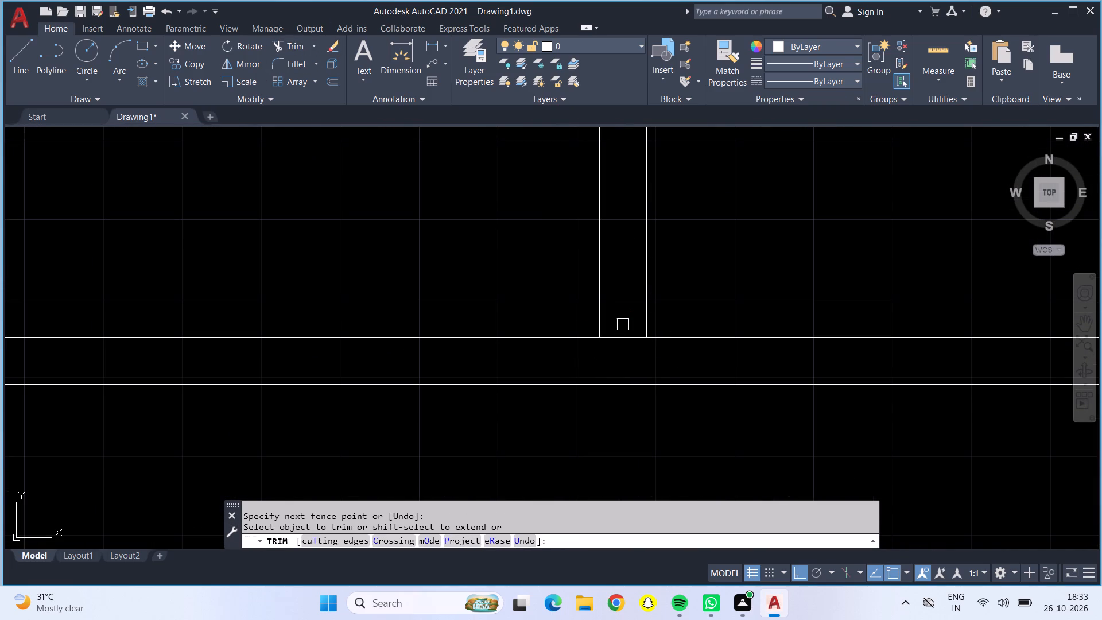
click(623, 335)
scroll(642, 337, up, 1)
scroll(642, 337, down, 2)
scroll(869, 338, down, 2)
middle_drag(862, 305, 704, 305)
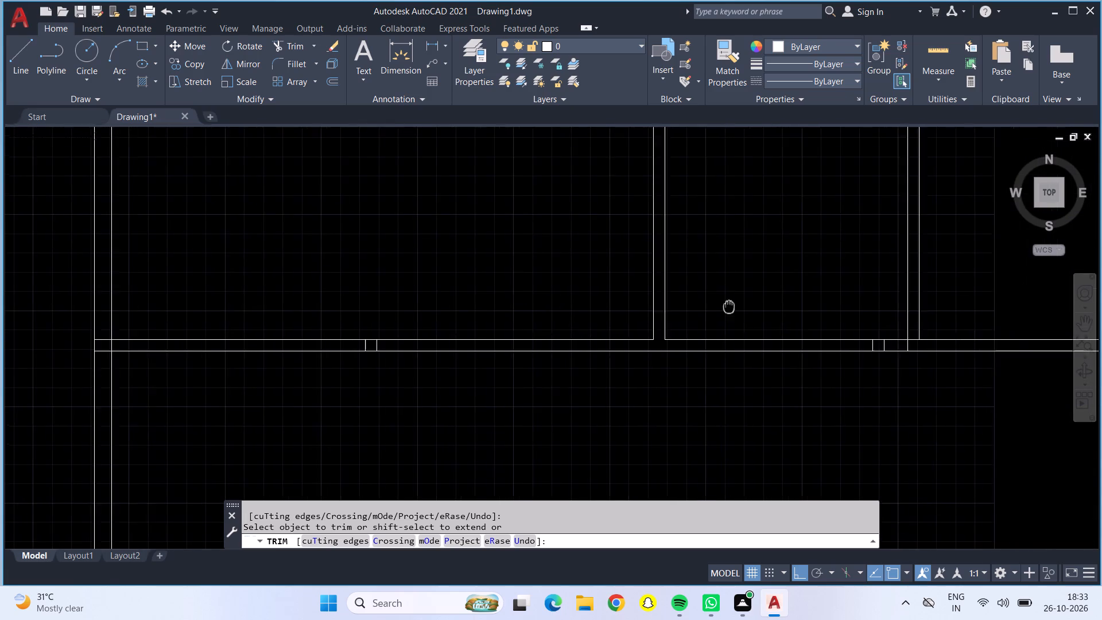
middle_drag(704, 305, 589, 300)
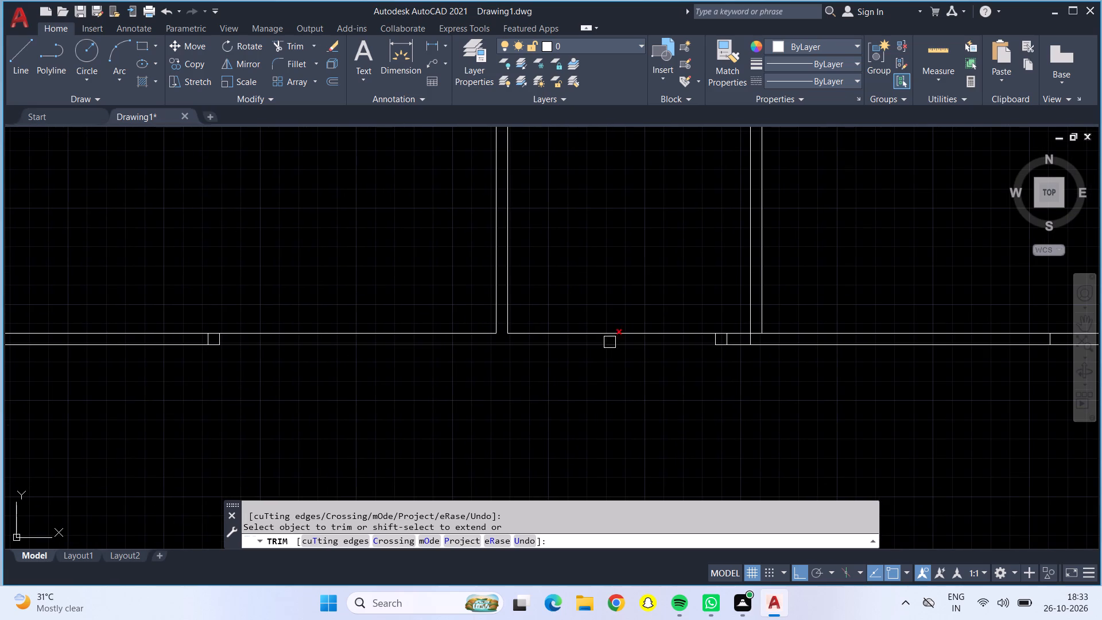
scroll(618, 323, down, 1)
scroll(681, 343, up, 3)
drag(653, 313, 767, 289)
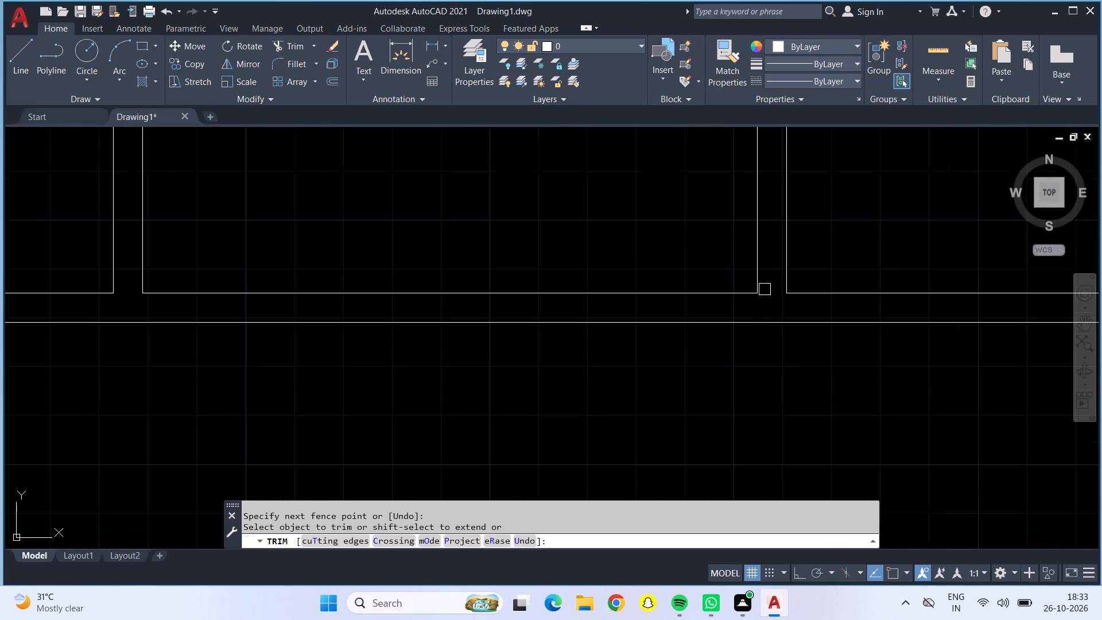
Trim the crossing lines where the horizontal wall below the left bedrooms meets the left passage wall.
scroll(765, 289, up, 1)
scroll(765, 289, down, 3)
scroll(844, 330, down, 2)
middle_drag(864, 331, 598, 530)
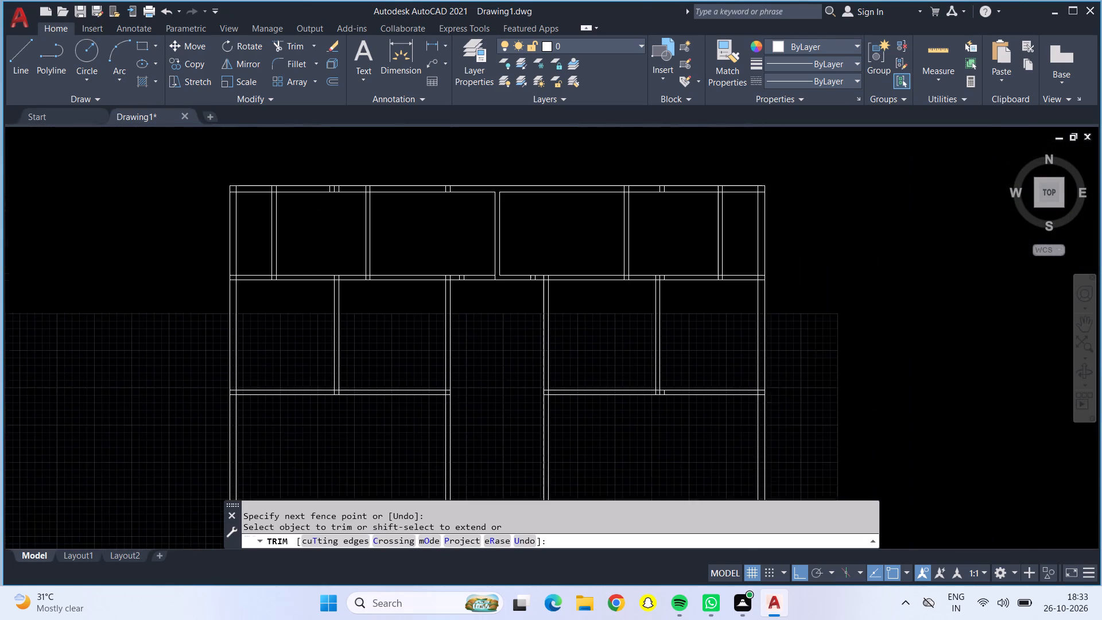
middle_drag(598, 530, 601, 535)
middle_drag(495, 354, 582, 346)
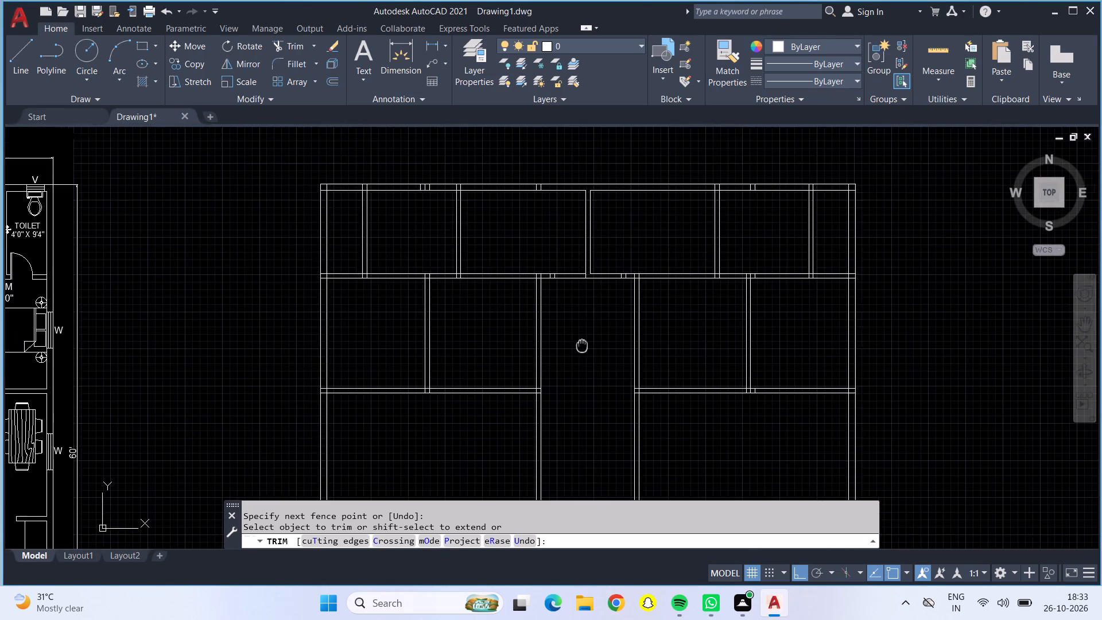
middle_drag(582, 346, 641, 343)
scroll(593, 392, up, 5)
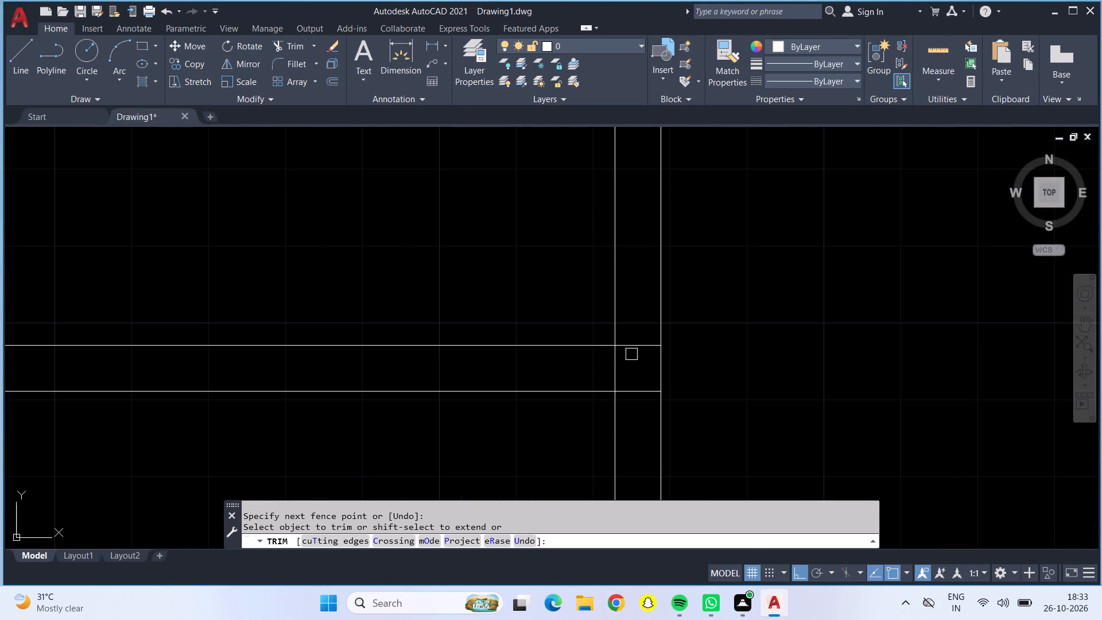
drag(598, 356, 650, 397)
scroll(637, 371, down, 3)
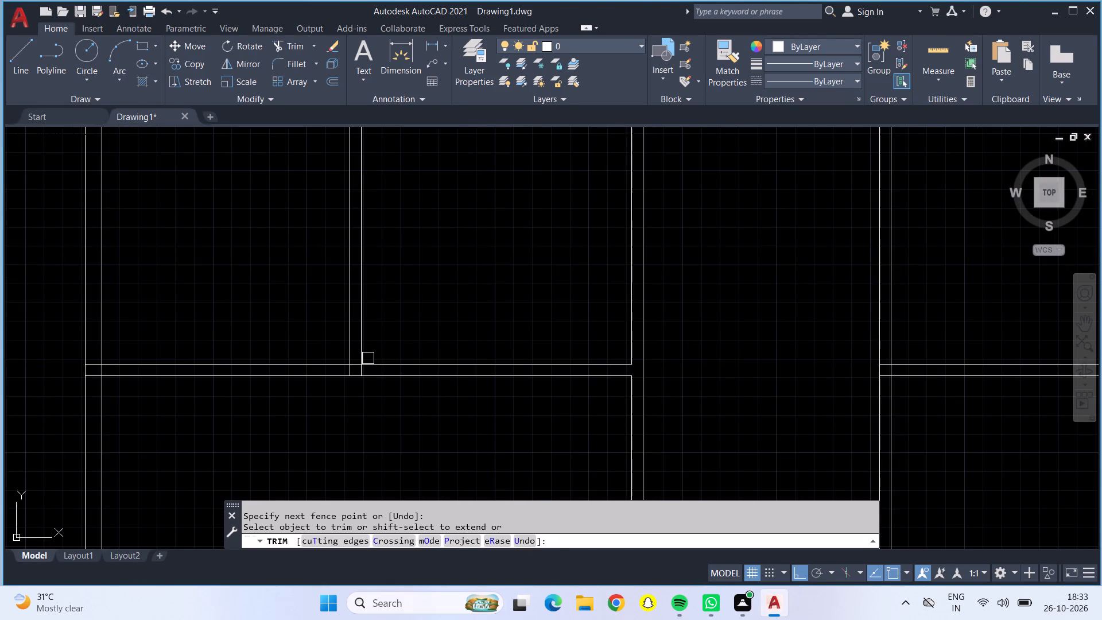
Clean up that wall's junctions with the left bedroom partition and the left outer wall by trimming the crossing lines.
scroll(343, 371, up, 5)
drag(362, 362, 461, 375)
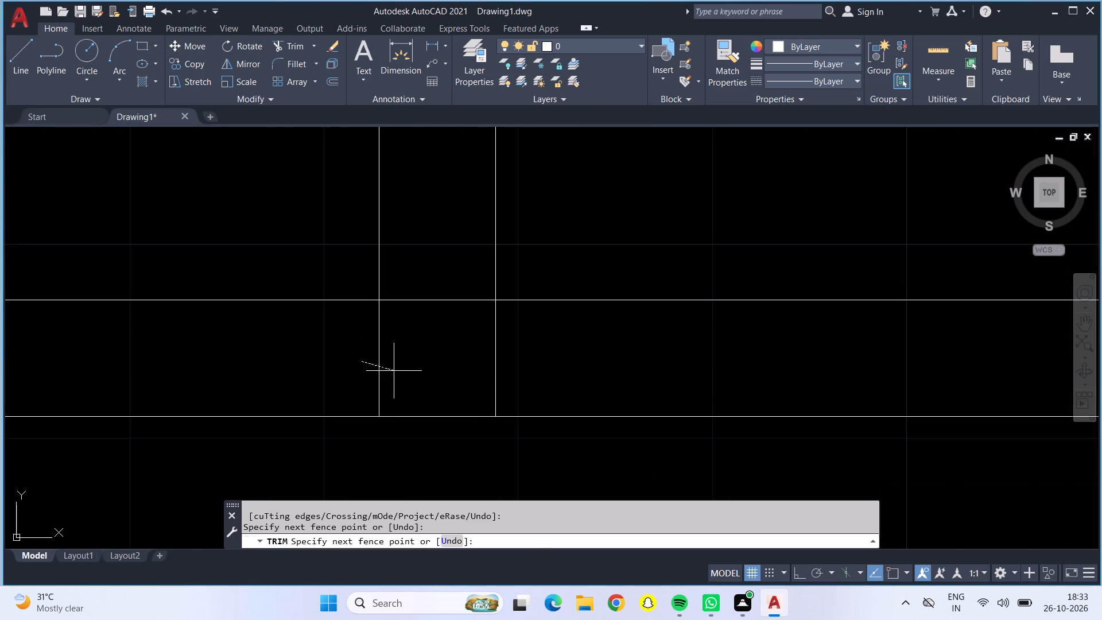
drag(461, 375, 394, 296)
scroll(403, 308, up, 1)
scroll(405, 312, down, 4)
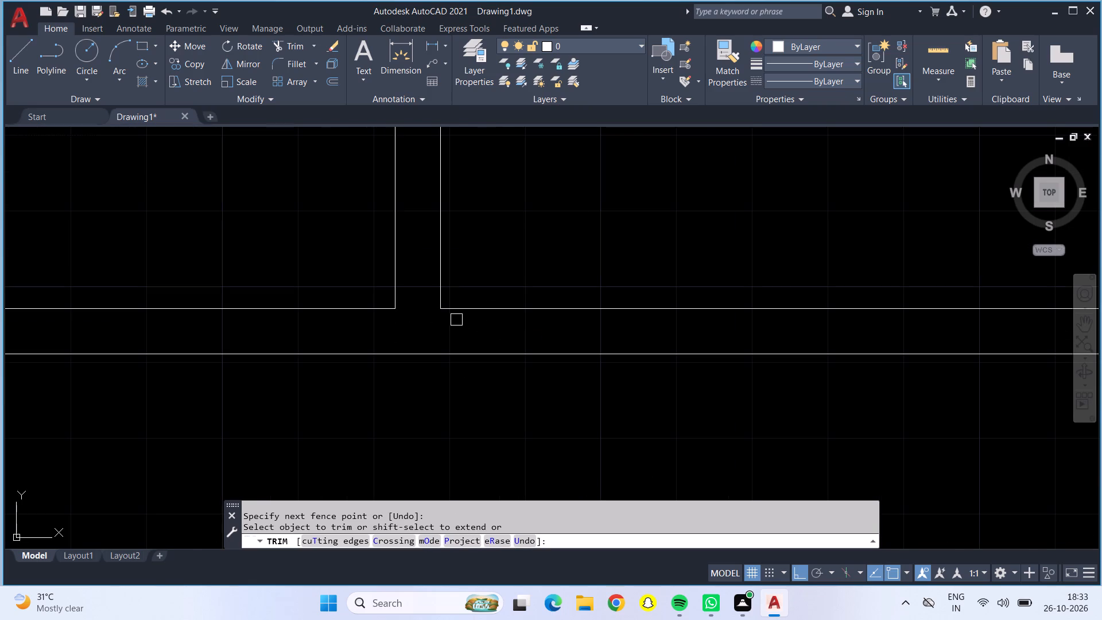
scroll(441, 319, down, 3)
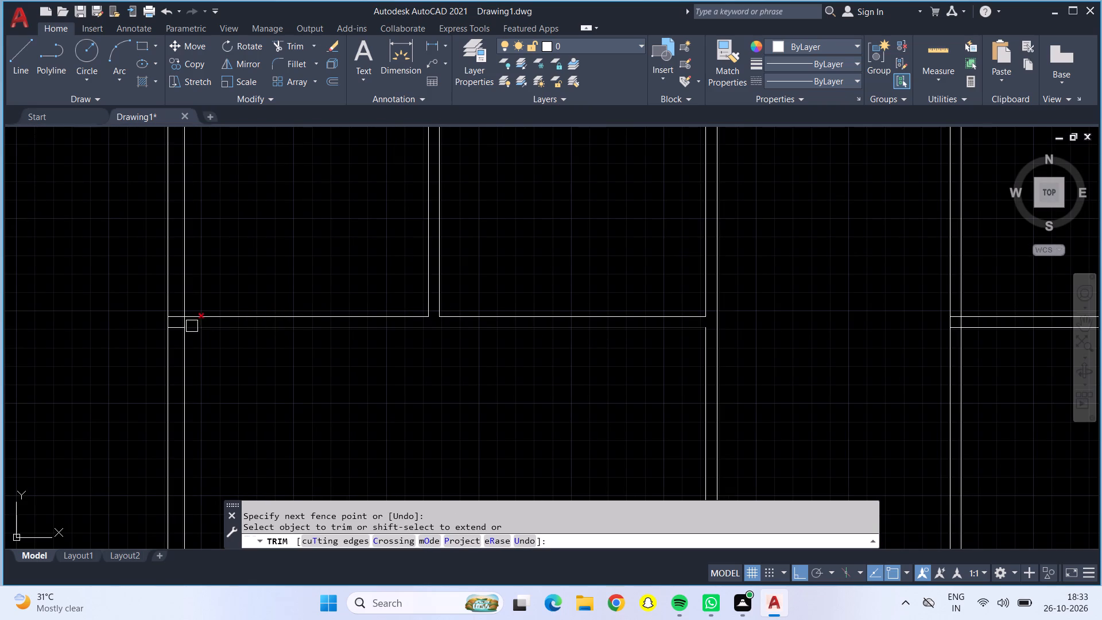
scroll(165, 328, up, 1)
scroll(165, 328, down, 1)
scroll(165, 328, up, 5)
drag(224, 174, 224, 210)
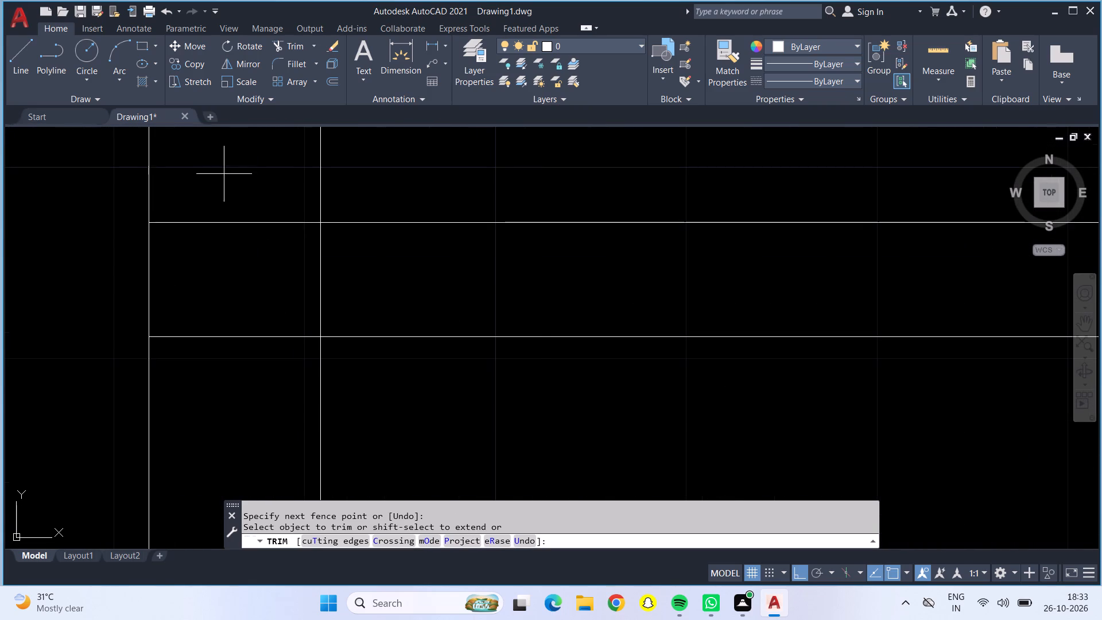
drag(224, 210, 383, 294)
Trim the upper horizontal wall's junctions with the left outer wall and the first top-row partition from the left.
scroll(384, 294, down, 5)
middle_drag(439, 229, 465, 374)
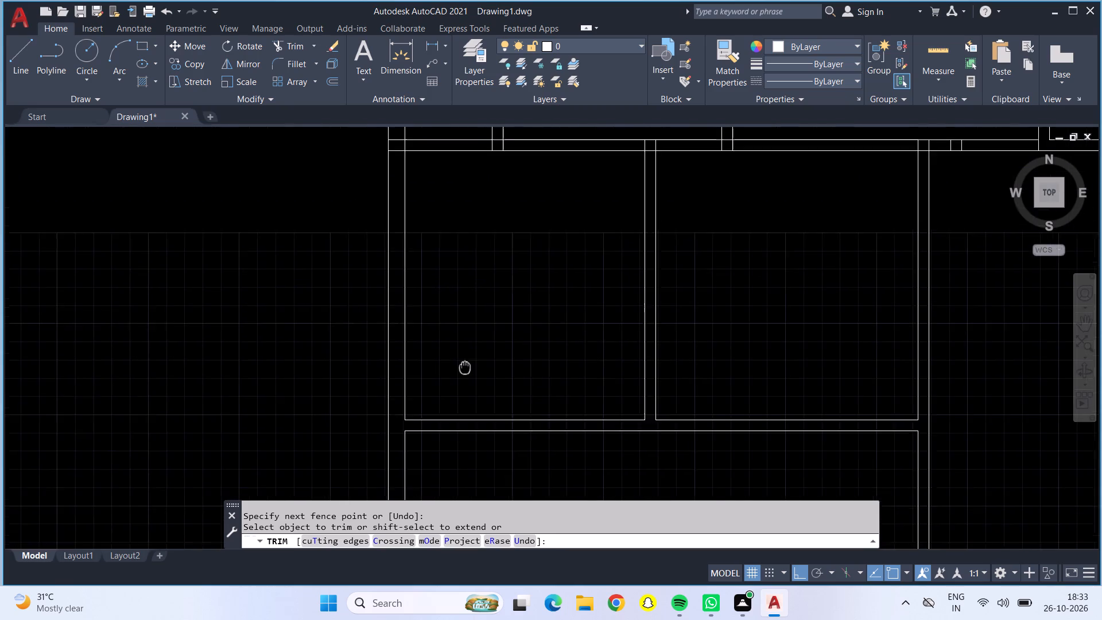
middle_drag(465, 374, 476, 445)
scroll(396, 226, up, 4)
drag(457, 189, 548, 248)
scroll(548, 248, down, 5)
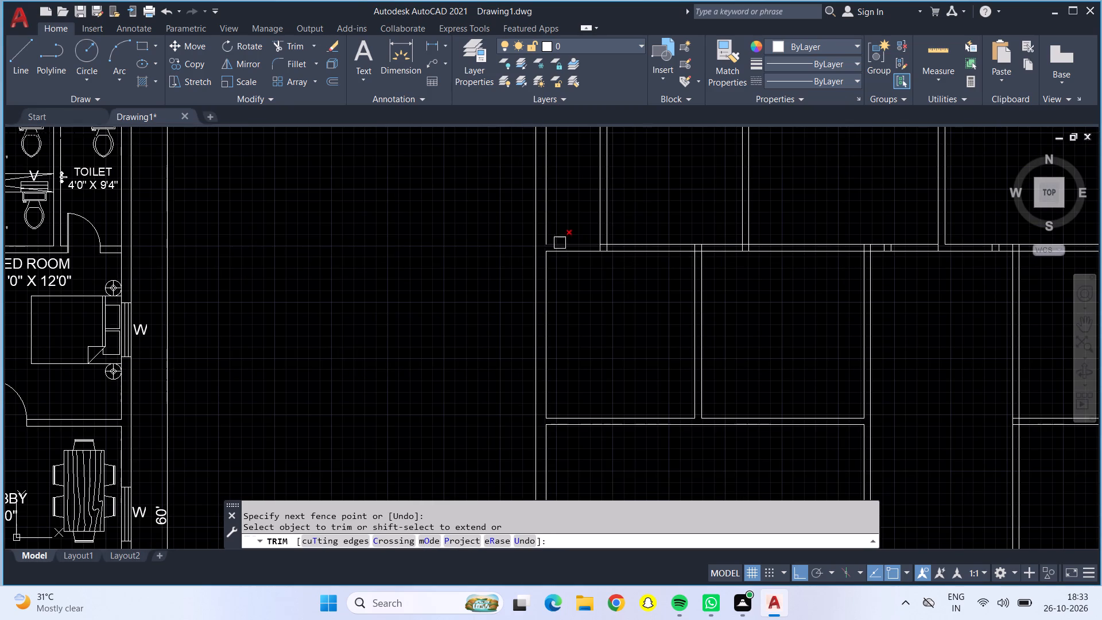
scroll(567, 245, up, 5)
scroll(788, 285, up, 1)
middle_drag(788, 285, 420, 314)
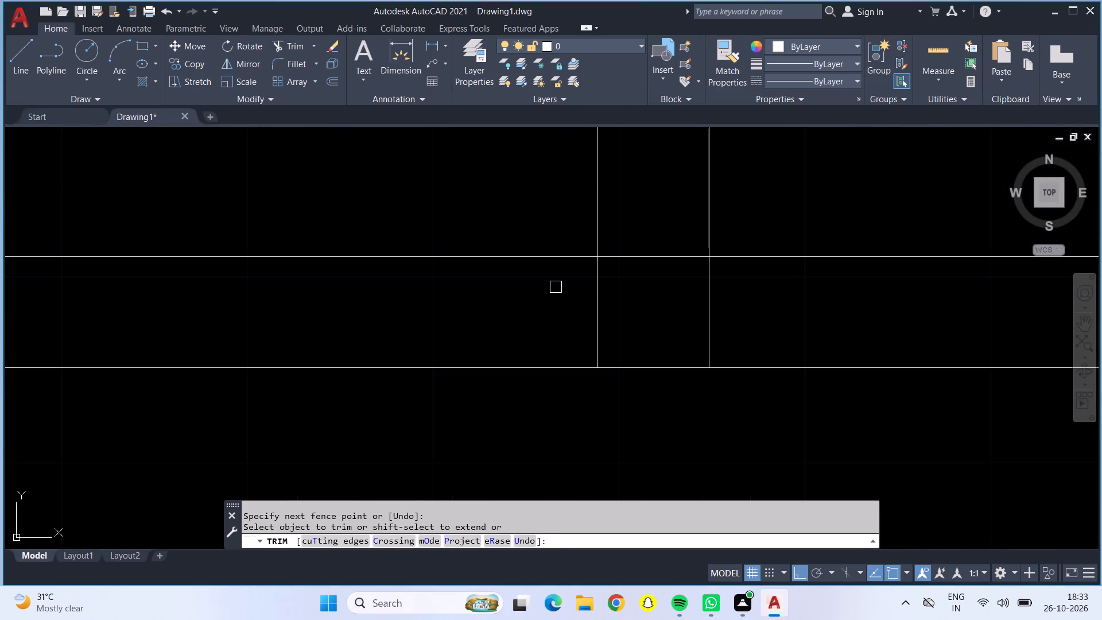
drag(584, 287, 665, 254)
scroll(663, 253, down, 6)
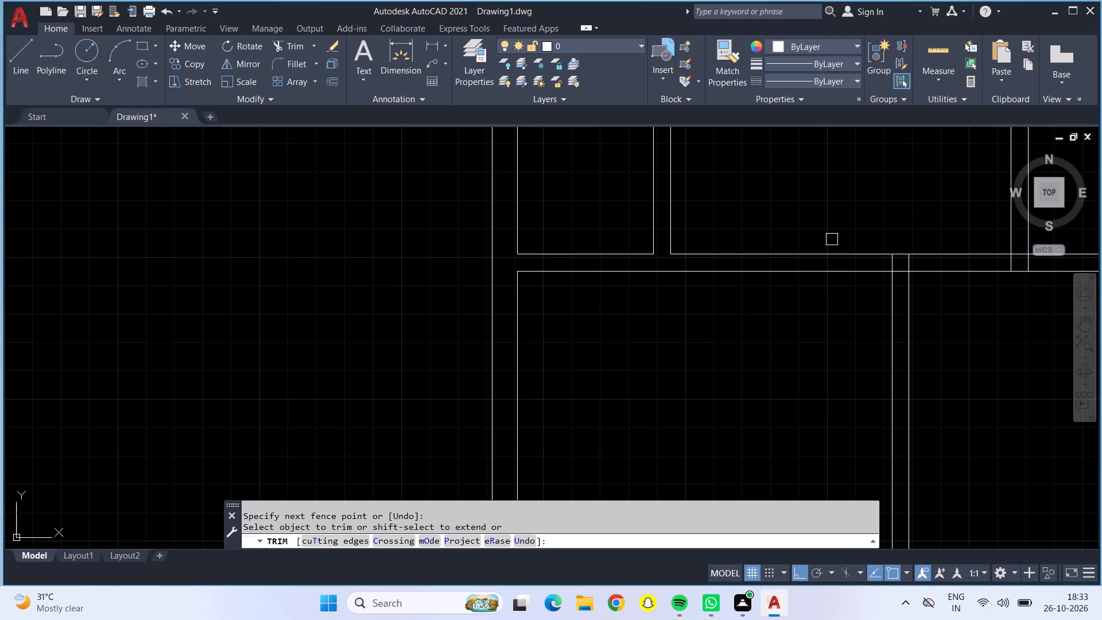
Trim the upper horizontal wall's junctions with the left bedroom partition below it and the second top-row partition.
scroll(905, 268, up, 4)
drag(692, 222, 936, 230)
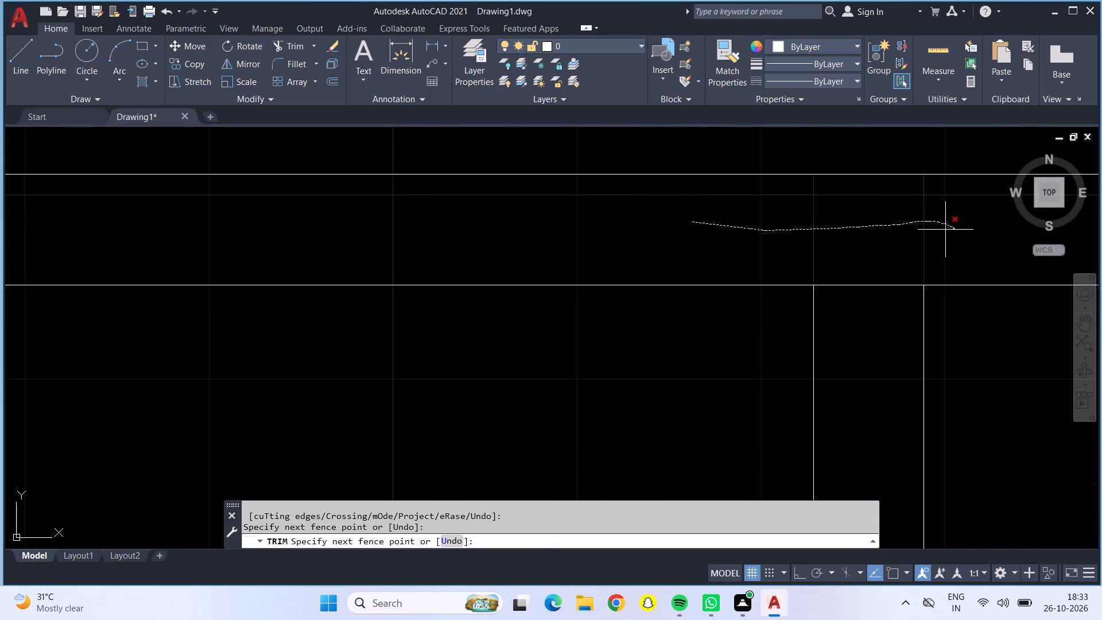
drag(936, 230, 876, 334)
scroll(862, 321, down, 5)
scroll(991, 310, up, 5)
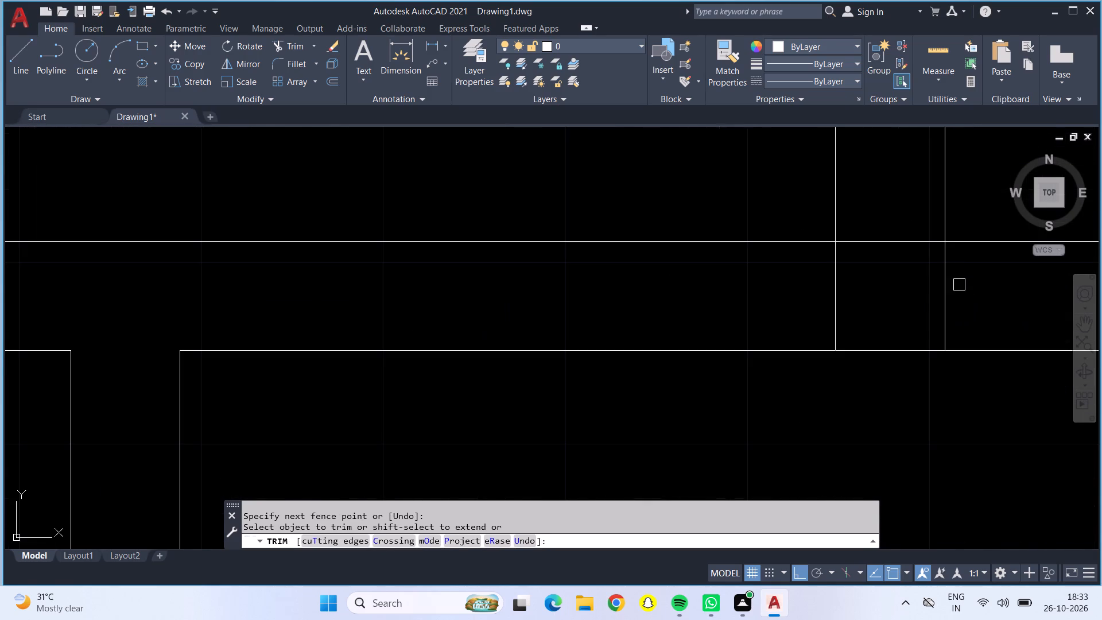
drag(983, 275, 909, 231)
scroll(909, 231, down, 6)
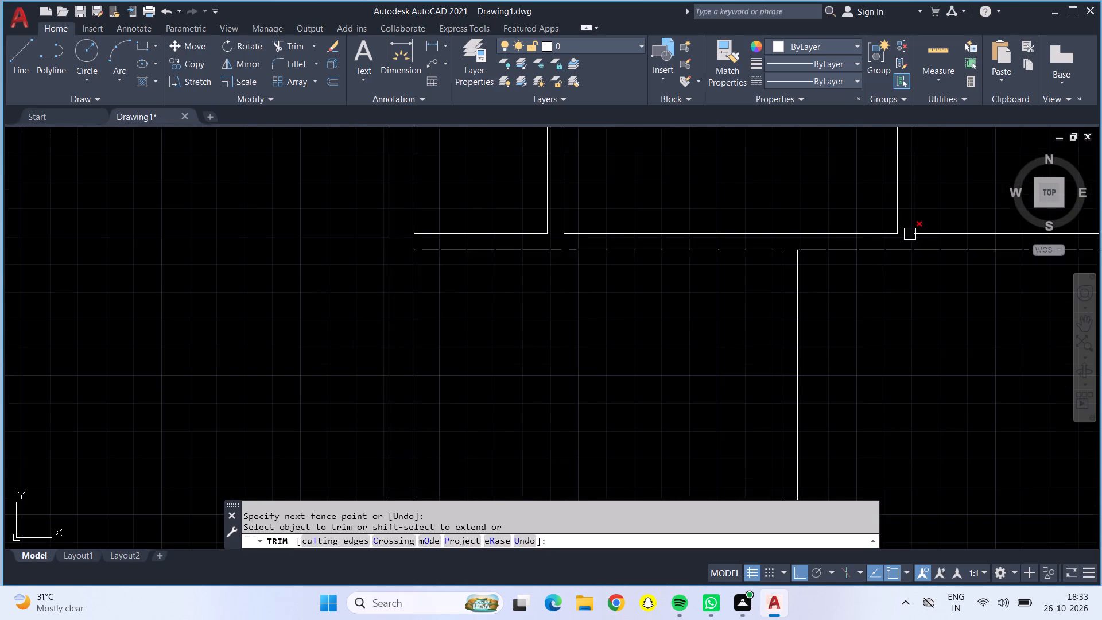
Trim the upper horizontal wall's junctions with both central passage walls, removing the short leftover stubs beside them.
middle_drag(953, 335, 459, 339)
scroll(746, 237, up, 2)
scroll(746, 237, down, 1)
scroll(746, 237, up, 1)
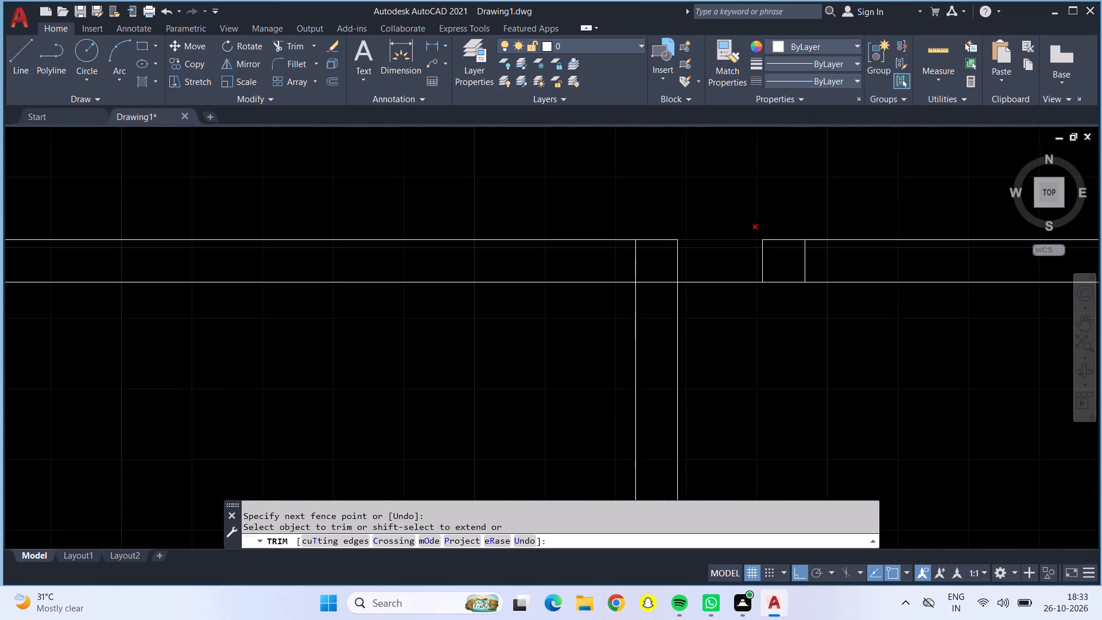
drag(875, 253, 621, 257)
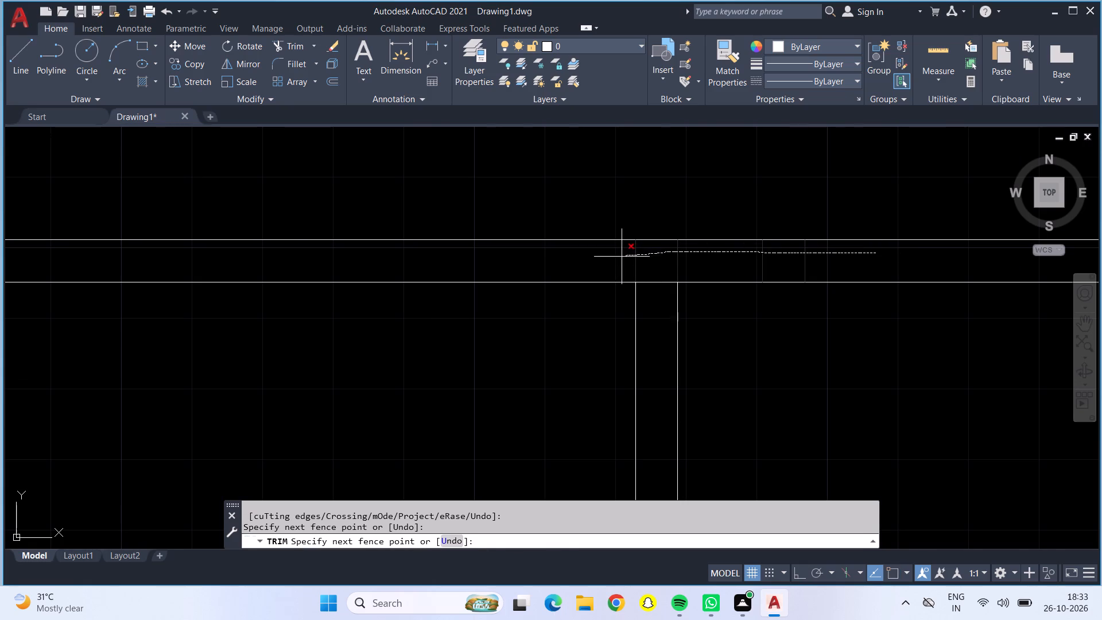
drag(621, 257, 658, 293)
scroll(661, 296, down, 5)
scroll(746, 300, up, 3)
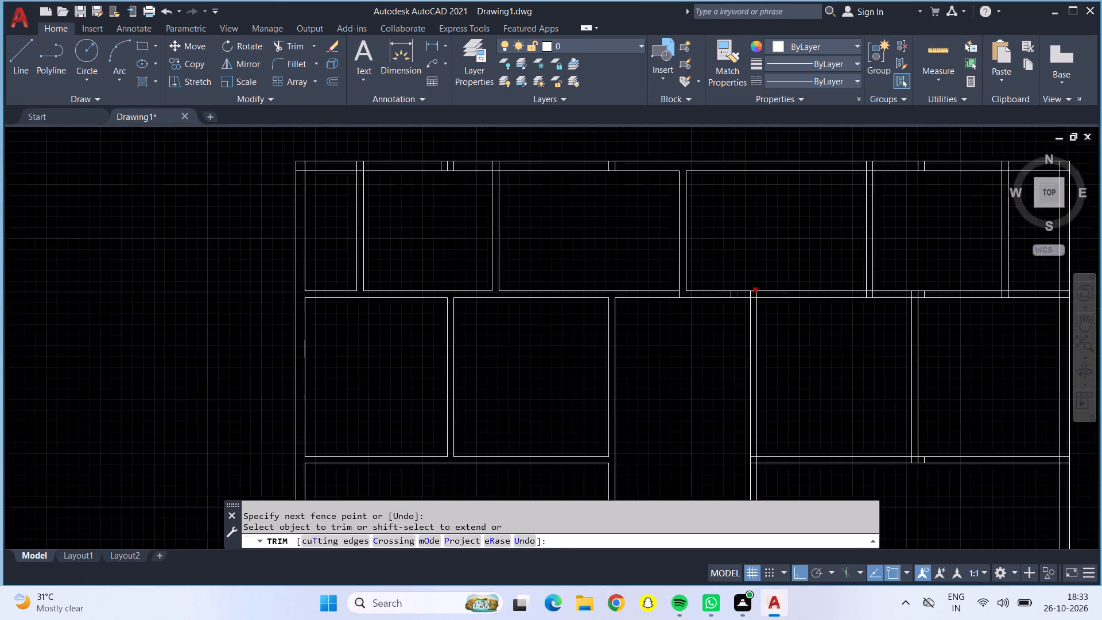
scroll(746, 300, up, 3)
drag(904, 242, 566, 252)
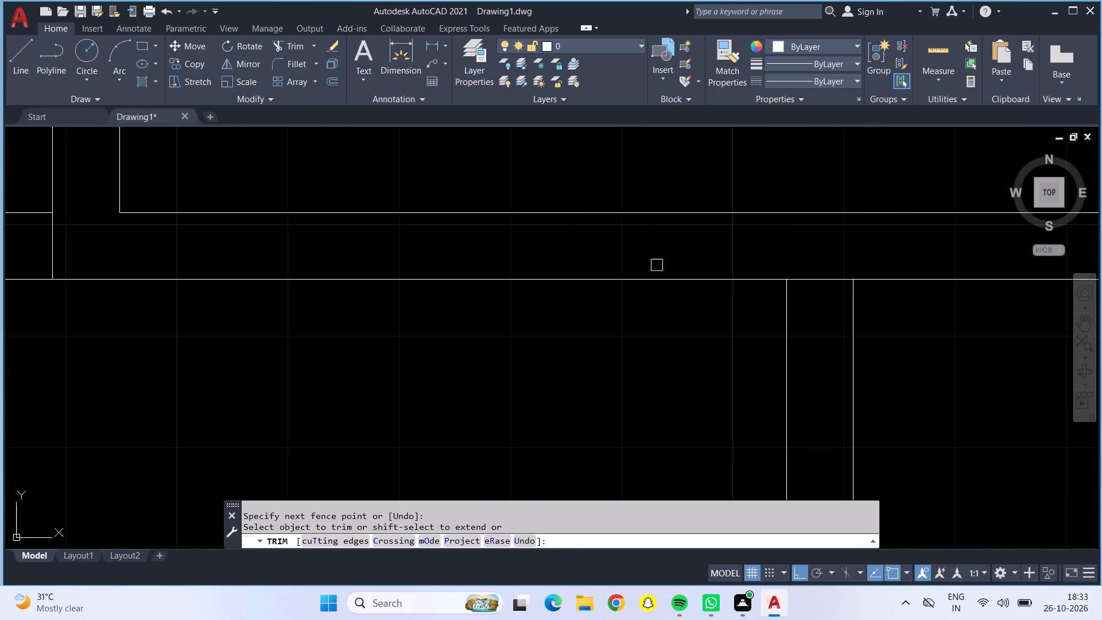
drag(810, 263, 816, 293)
scroll(816, 295, down, 5)
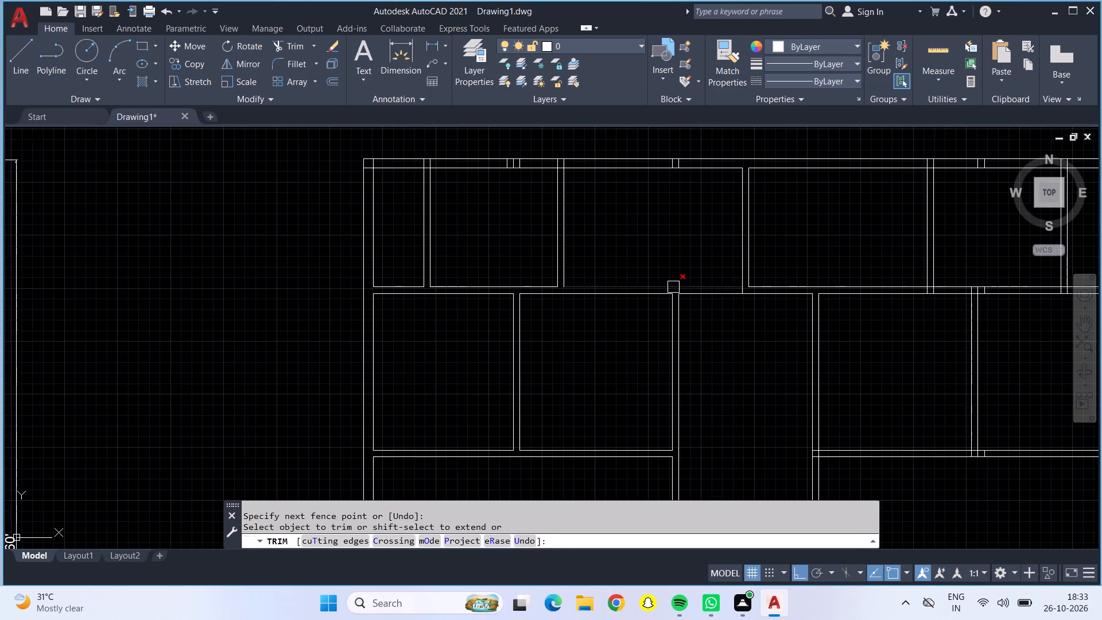
Trim the upper horizontal wall's junctions with the central top-row partition and the first partition to its right.
scroll(744, 288, up, 2)
scroll(743, 288, down, 1)
scroll(743, 288, up, 5)
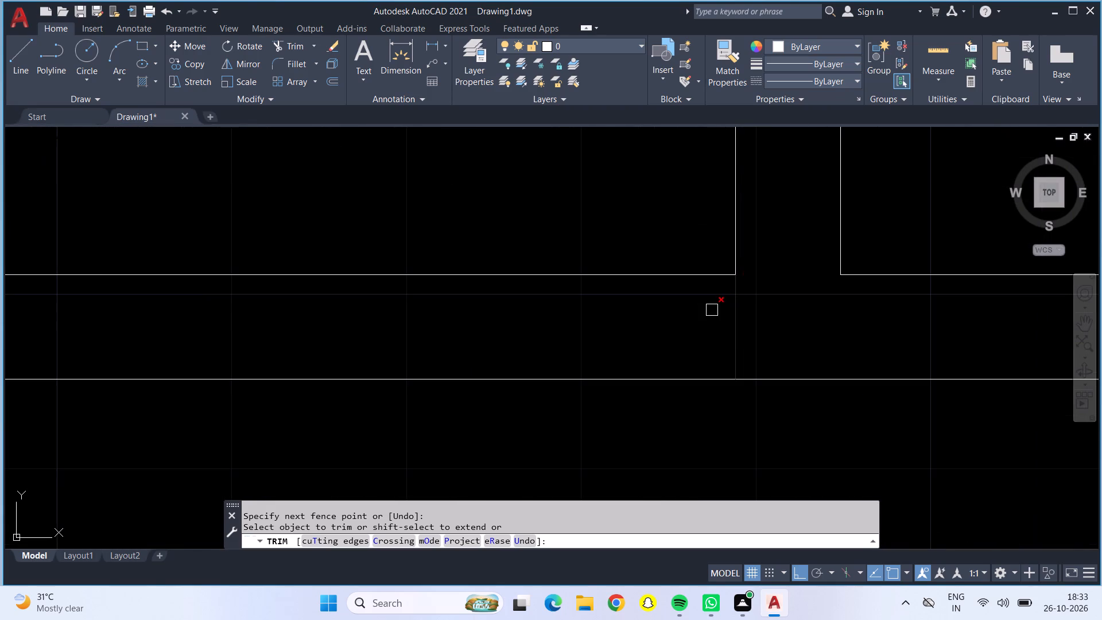
drag(711, 311, 763, 324)
scroll(763, 324, down, 5)
scroll(889, 352, down, 1)
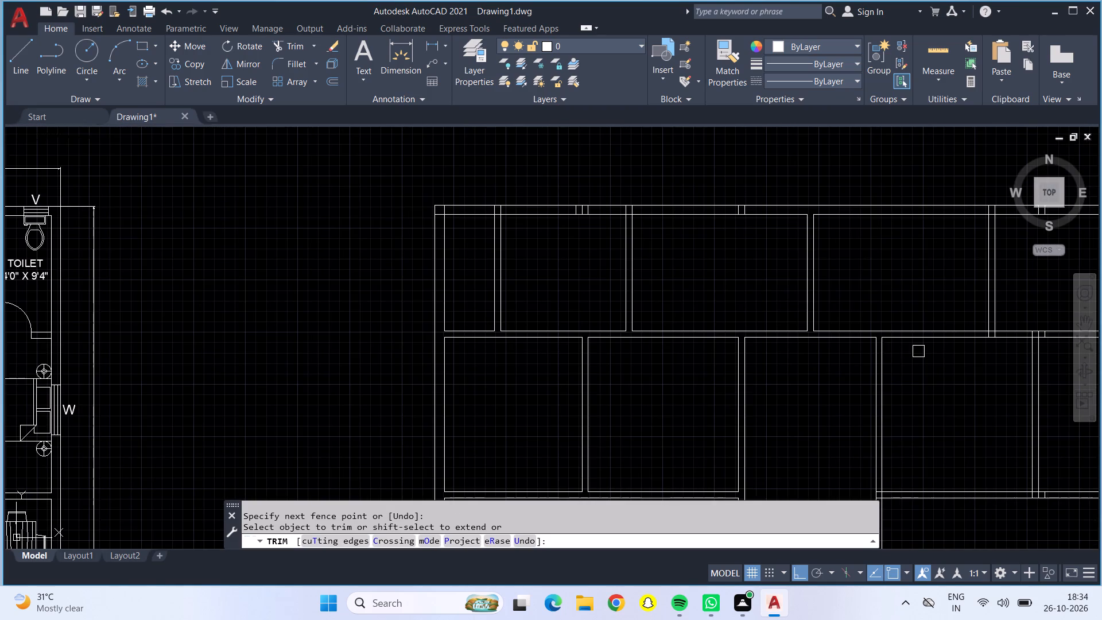
middle_drag(918, 351, 430, 348)
scroll(490, 335, up, 6)
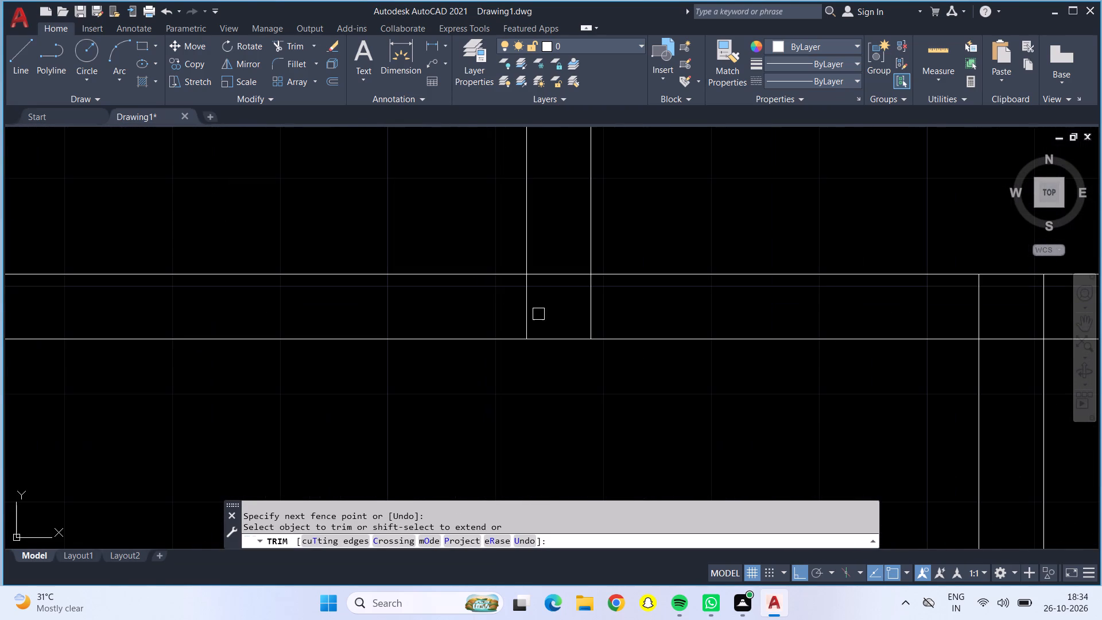
drag(482, 294, 552, 275)
scroll(552, 275, down, 4)
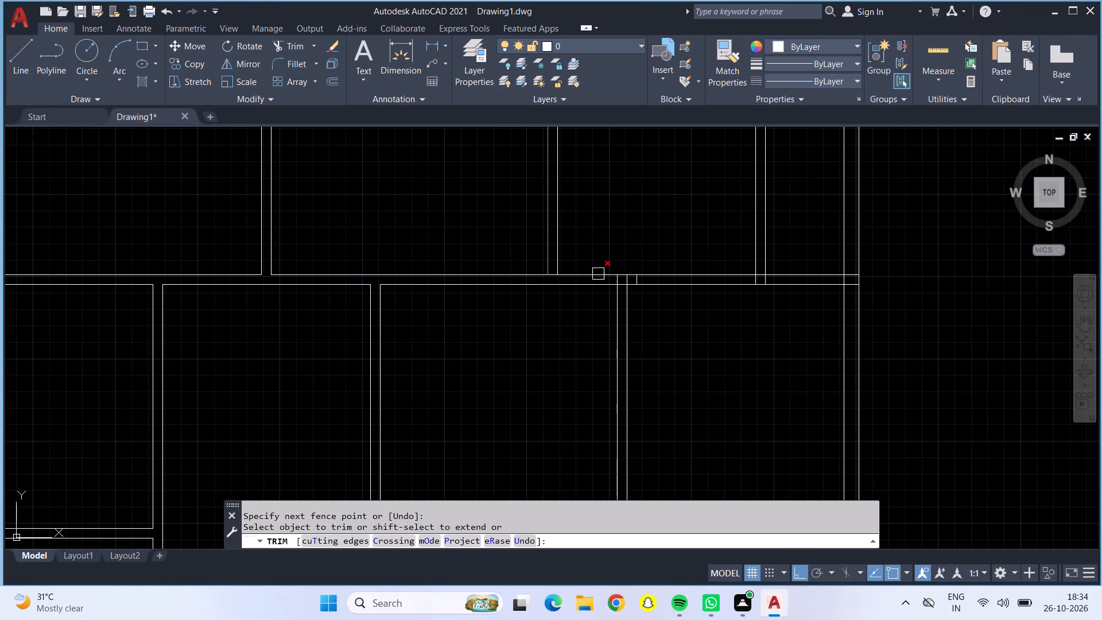
Trim the upper horizontal wall's junctions with the right bedroom partition below it and the last top-row partition, clearing the stubs.
scroll(628, 282, up, 5)
drag(457, 246, 600, 267)
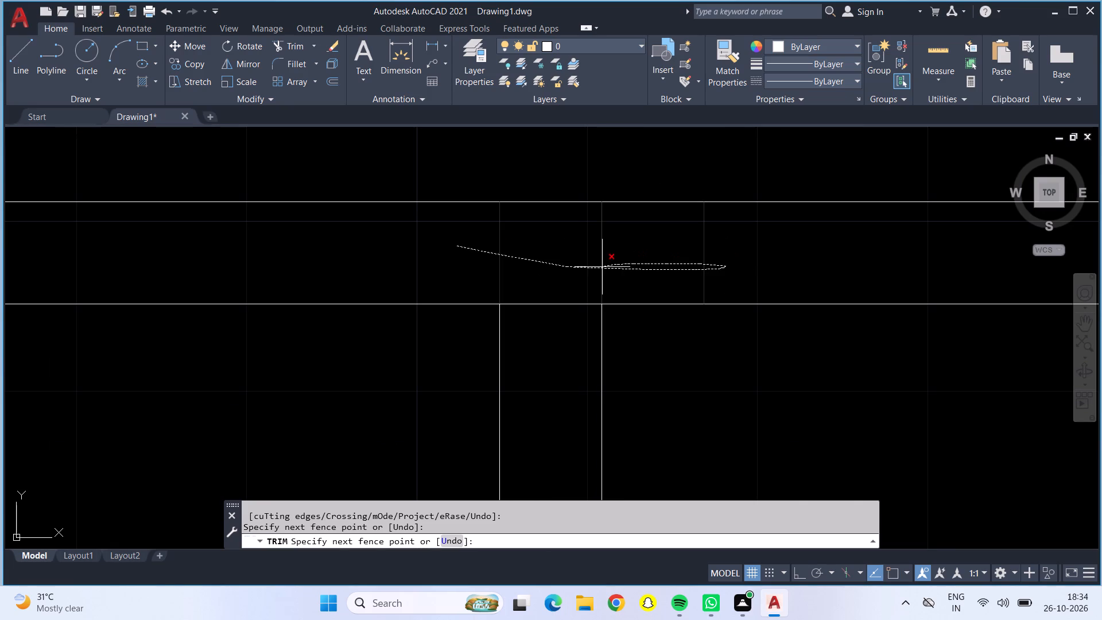
drag(600, 267, 568, 324)
scroll(568, 325, down, 5)
scroll(709, 313, up, 5)
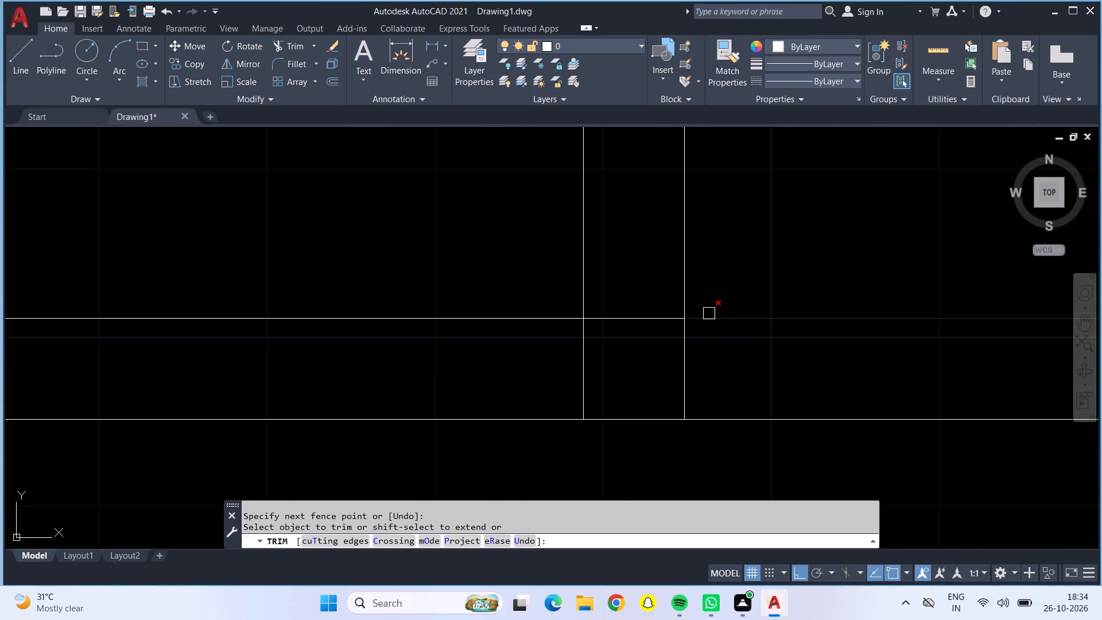
drag(734, 334, 620, 315)
Trim the upper horizontal wall's junction with the right outer wall so the inner faces meet cleanly.
scroll(620, 315, down, 5)
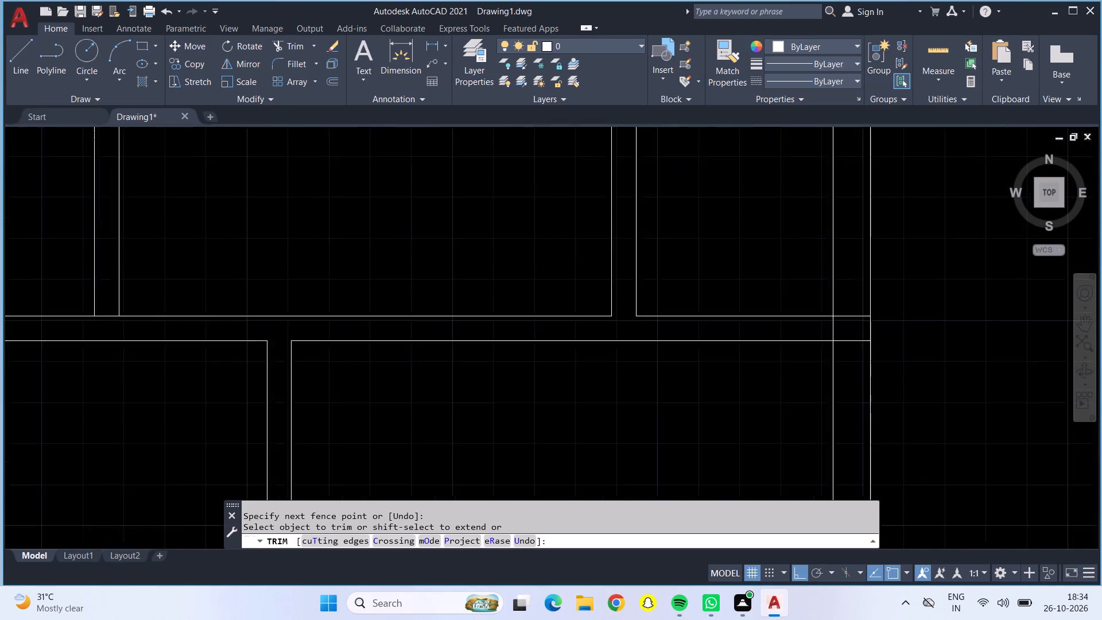
scroll(756, 317, up, 5)
drag(646, 336, 867, 440)
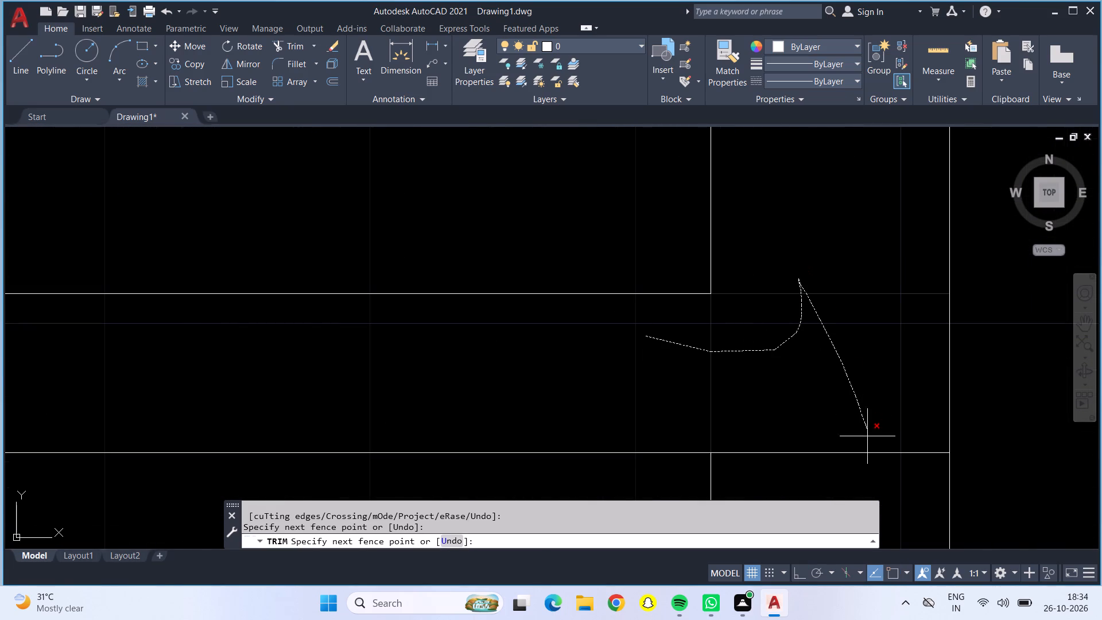
drag(867, 440, 857, 447)
scroll(825, 426, down, 4)
click(831, 432)
Trim the middle horizontal wall's junctions with the right bedroom partition and the right outer wall, clearing the stub beside the partition.
scroll(822, 429, down, 3)
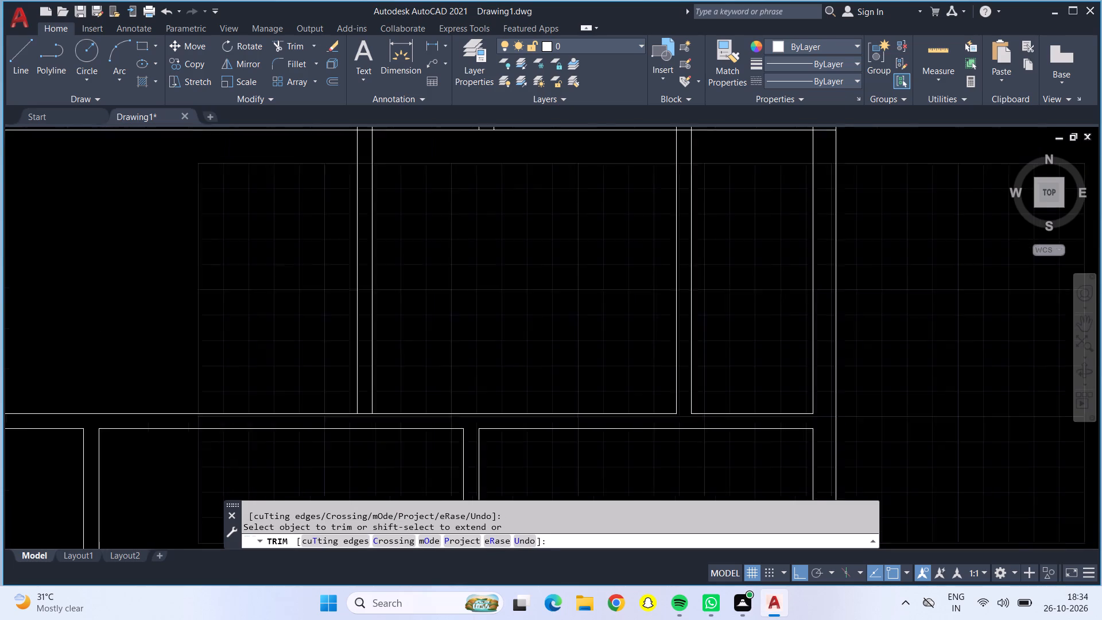
scroll(822, 429, down, 2)
middle_drag(734, 441, 682, 352)
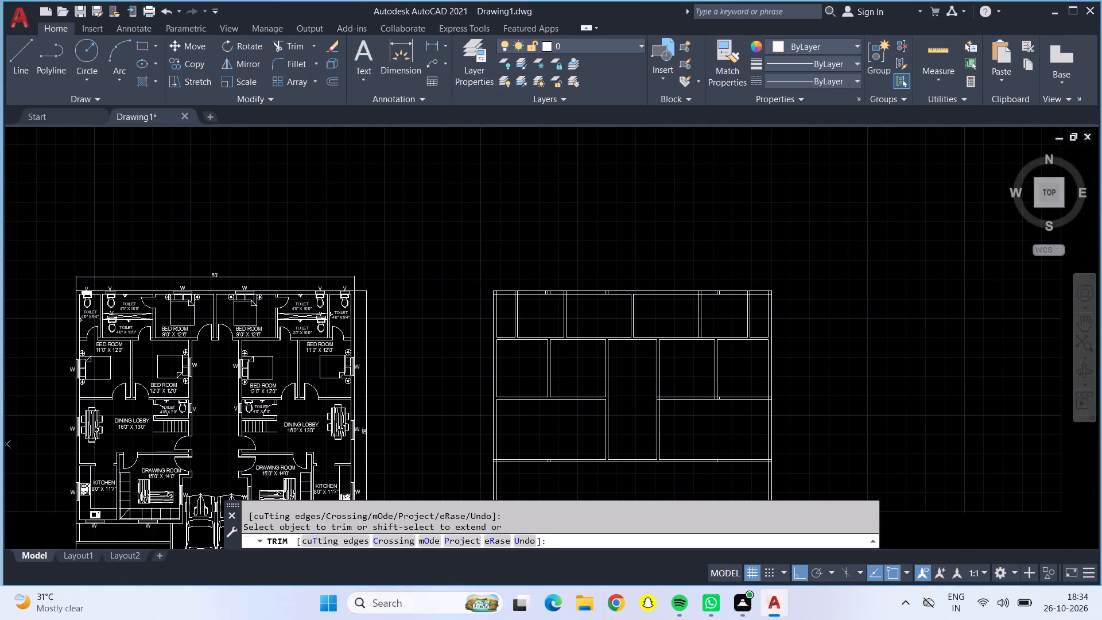
scroll(717, 397, up, 7)
drag(571, 428, 672, 427)
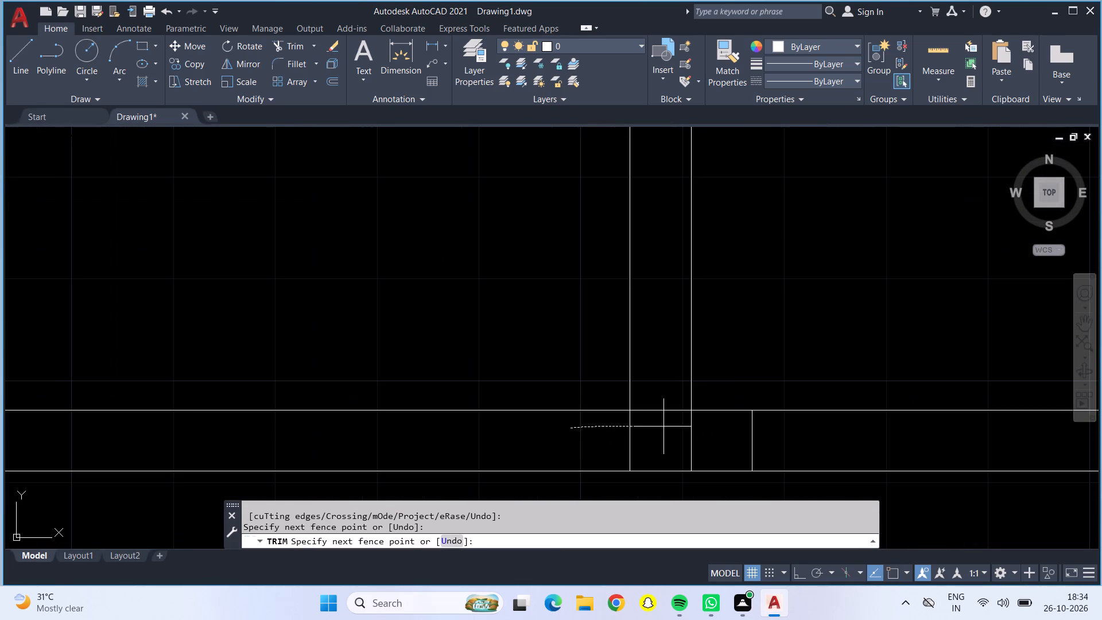
drag(672, 427, 766, 431)
click(656, 409)
scroll(661, 411, down, 6)
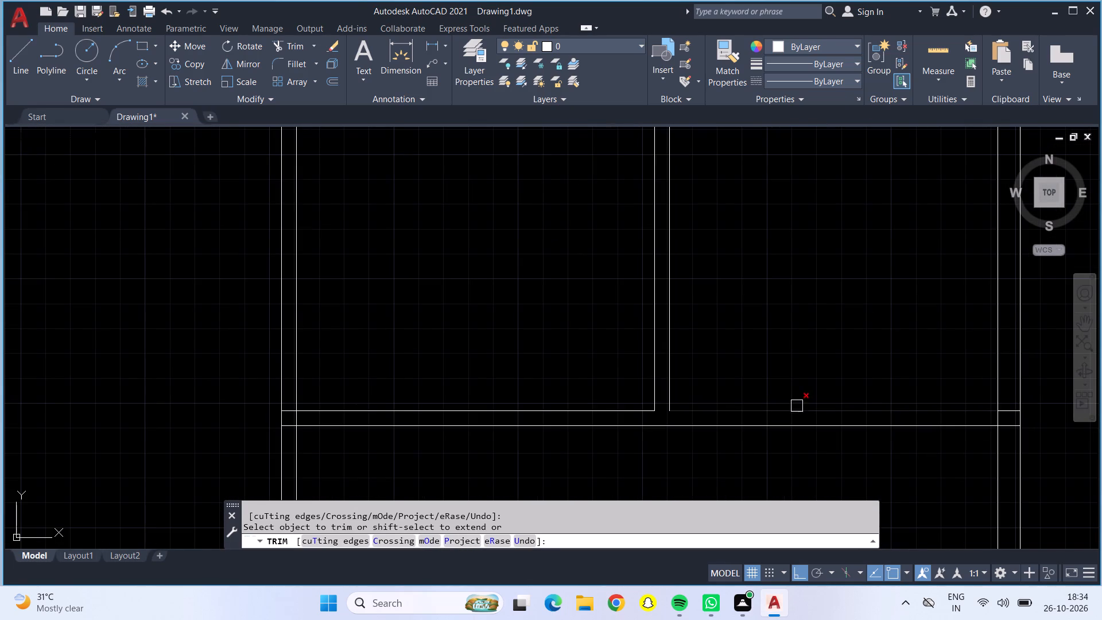
scroll(1007, 416, up, 4)
drag(996, 354, 1033, 448)
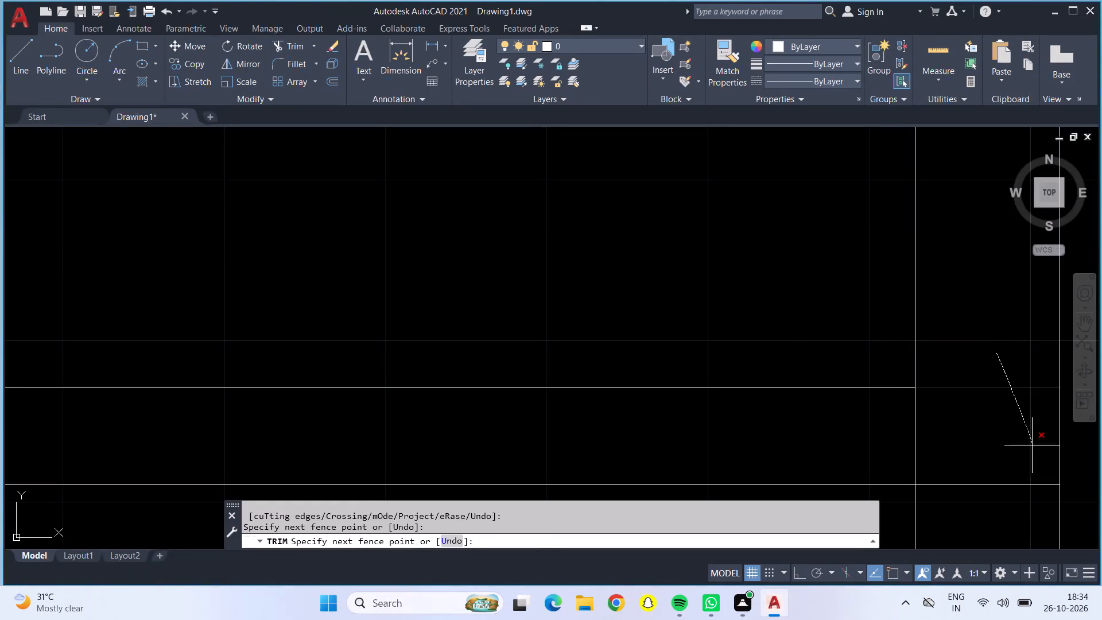
drag(1033, 448, 896, 448)
Trim the lower horizontal wall's junction with the right outer wall so the inner faces open into each other.
scroll(893, 447, down, 6)
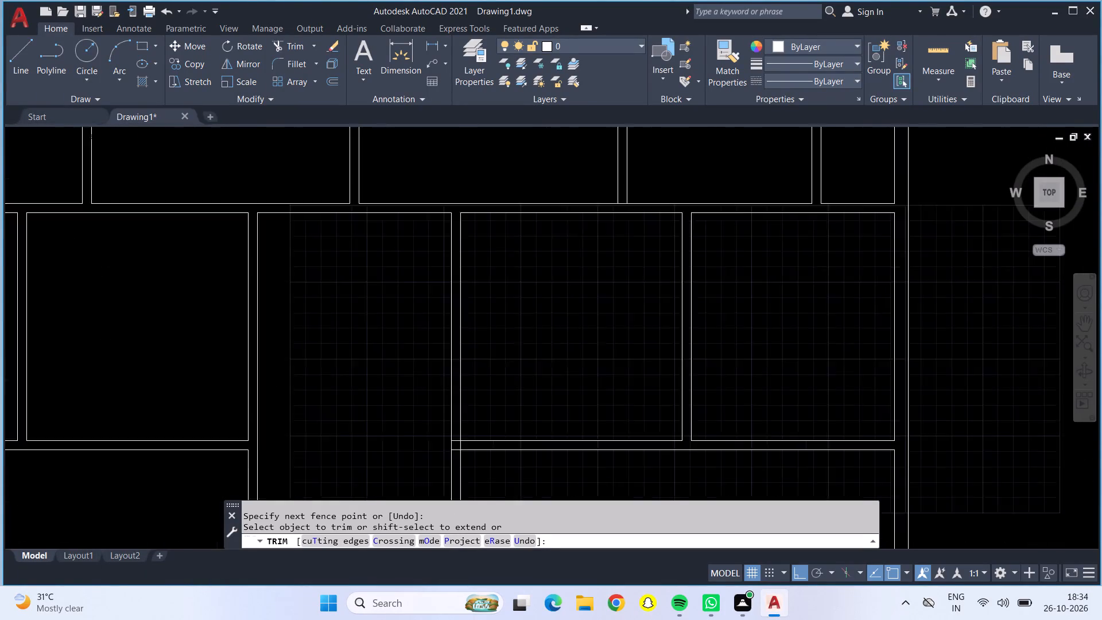
middle_drag(844, 408, 751, 244)
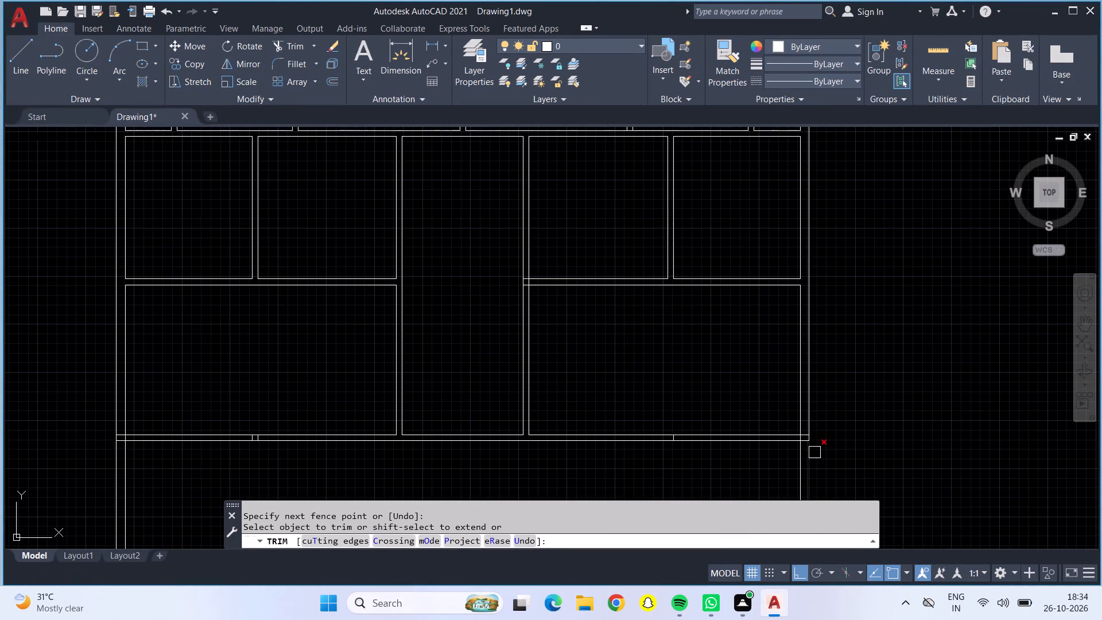
scroll(803, 443, up, 5)
drag(743, 393, 818, 370)
click(817, 365)
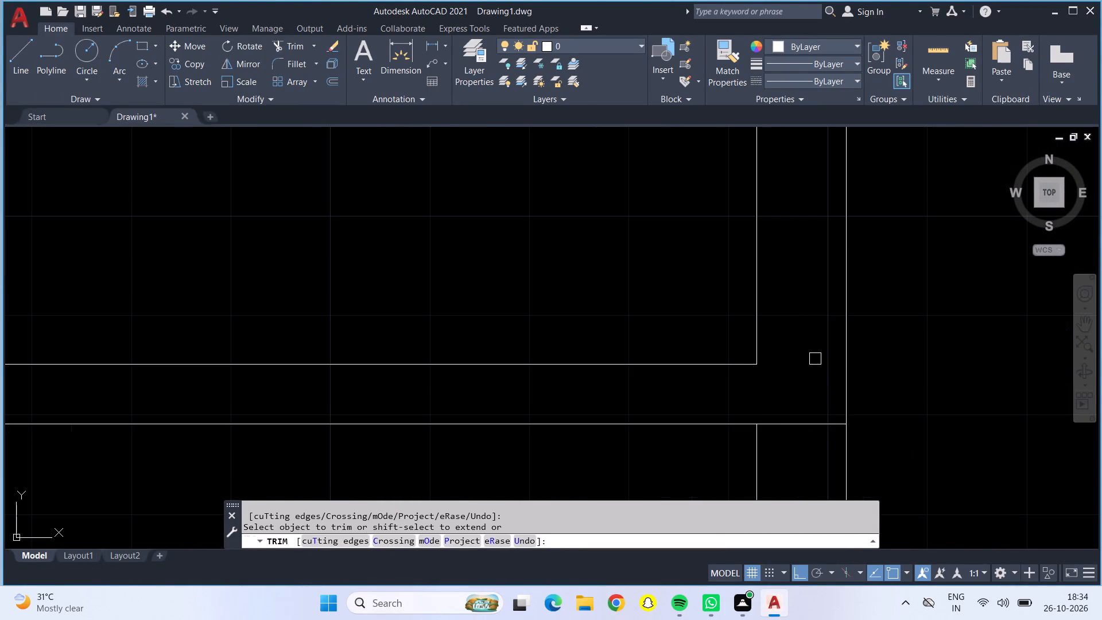
scroll(719, 379, down, 1)
scroll(719, 379, up, 1)
scroll(719, 381, down, 1)
click(770, 409)
Remove the leftover partition stubs inside the lower horizontal wall on both the right and left halves of the plan.
scroll(770, 409, down, 5)
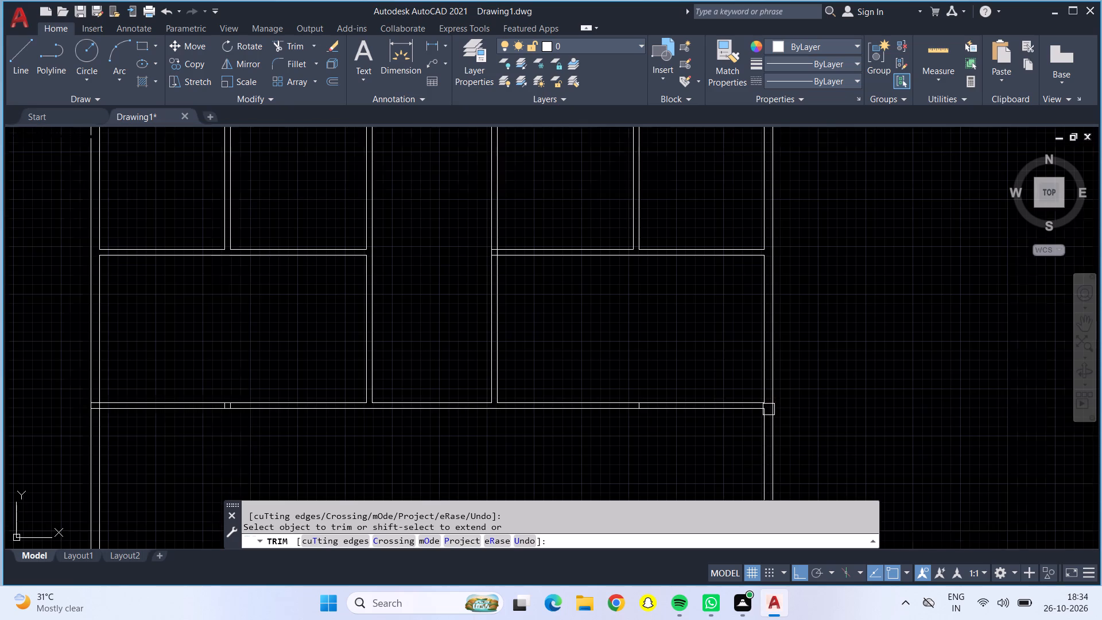
scroll(644, 396, up, 4)
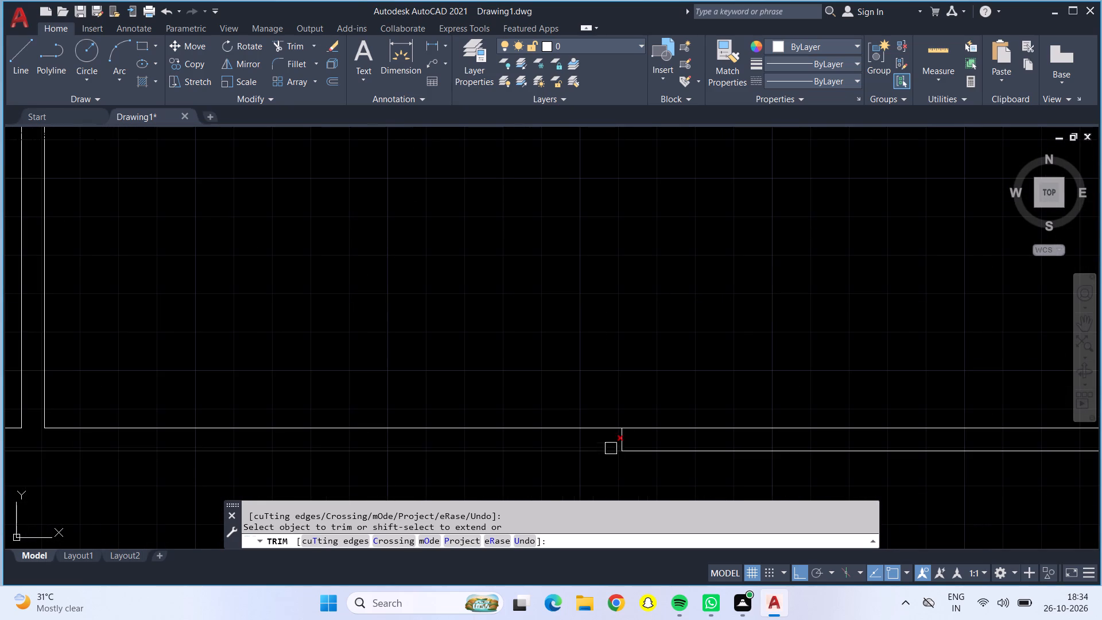
click(623, 437)
scroll(623, 437, down, 2)
scroll(244, 389, down, 1)
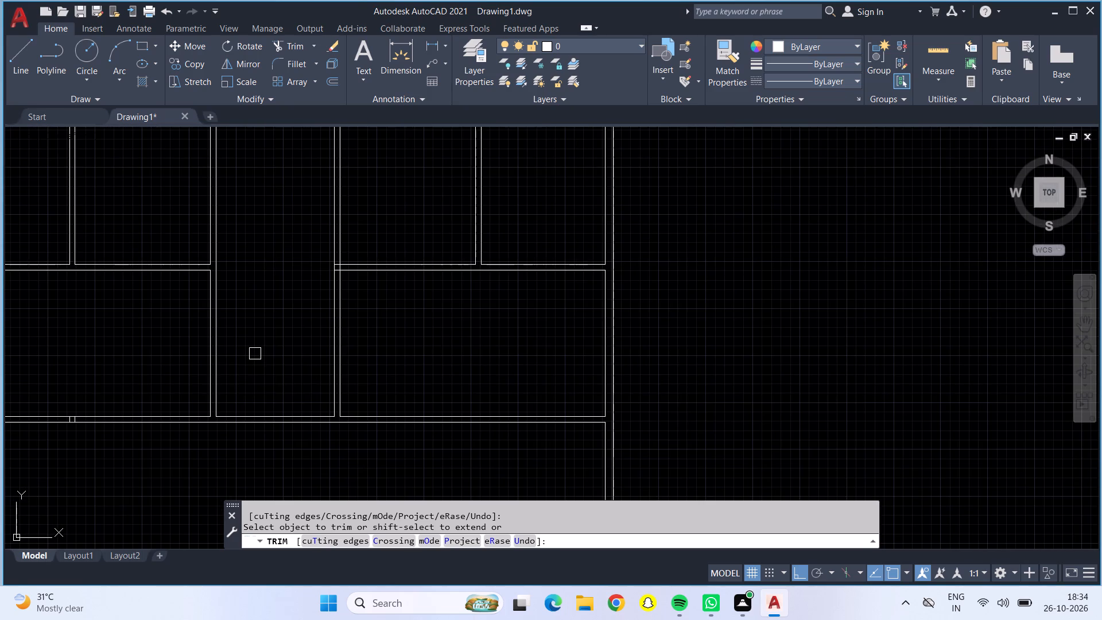
middle_drag(255, 354, 771, 324)
scroll(587, 390, up, 3)
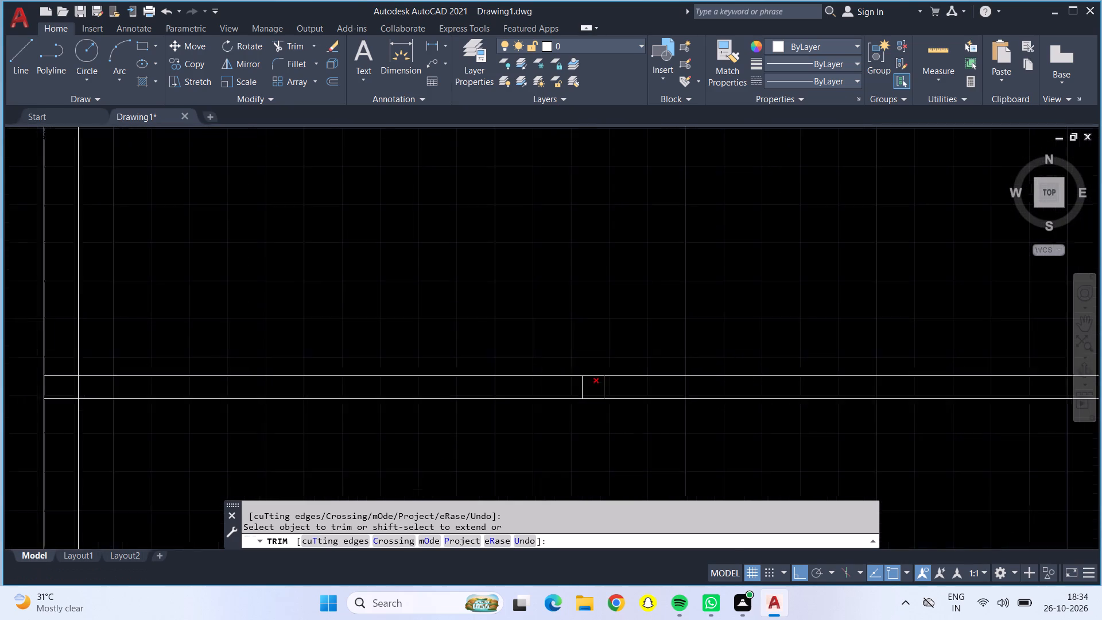
scroll(587, 390, up, 2)
drag(547, 388, 690, 391)
Trim the lower horizontal wall's junction with the left outer wall and end the trimming.
scroll(690, 391, down, 4)
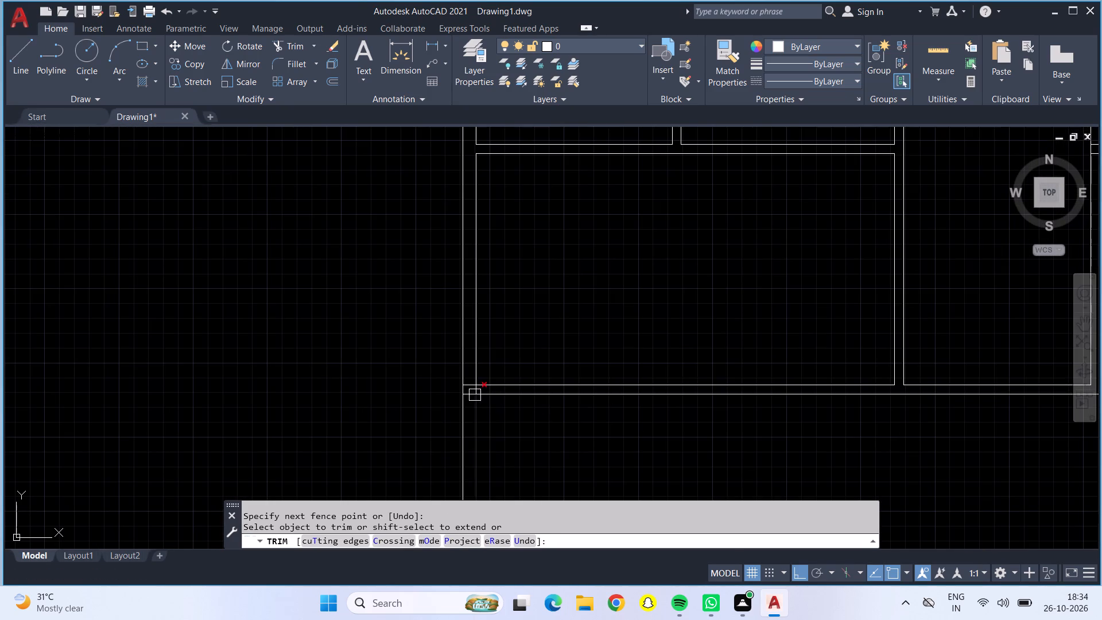
scroll(475, 395, up, 4)
drag(444, 317, 488, 372)
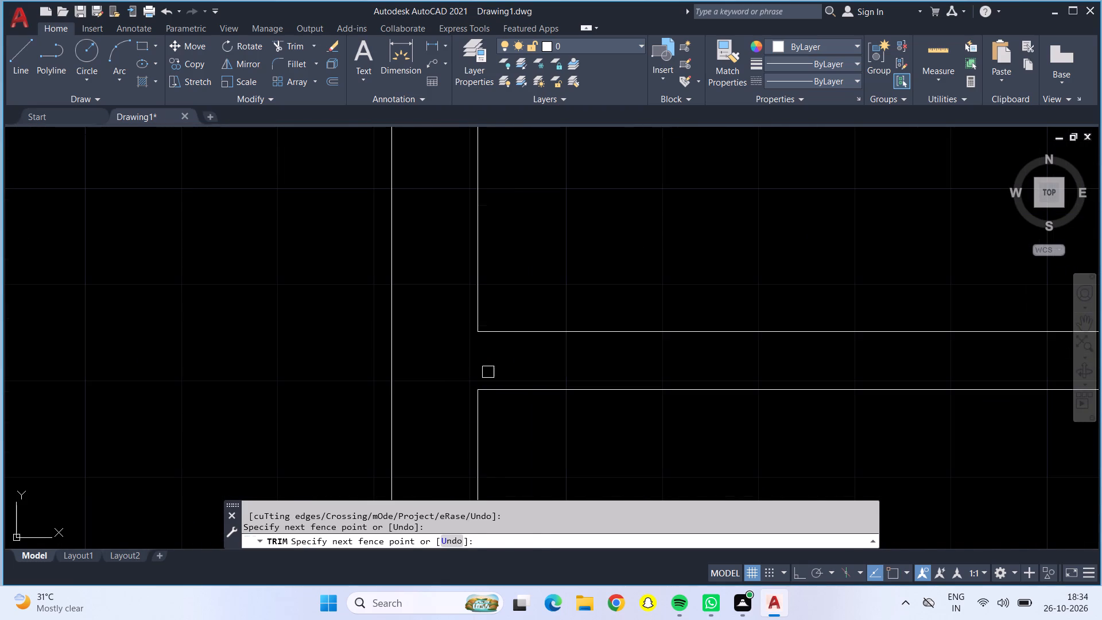
scroll(488, 372, down, 5)
middle_drag(715, 243, 711, 348)
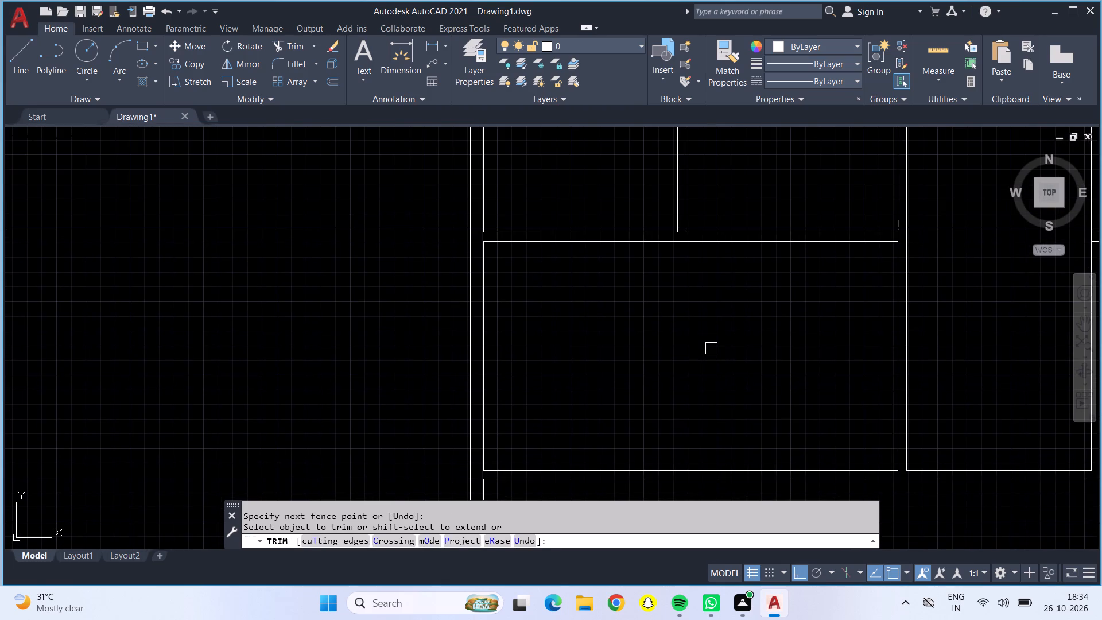
key(Escape)
Offset the lower-left room's top wall line 4' downward, and offset the new line 6" downward to form a wall.
key(o)
key(Return)
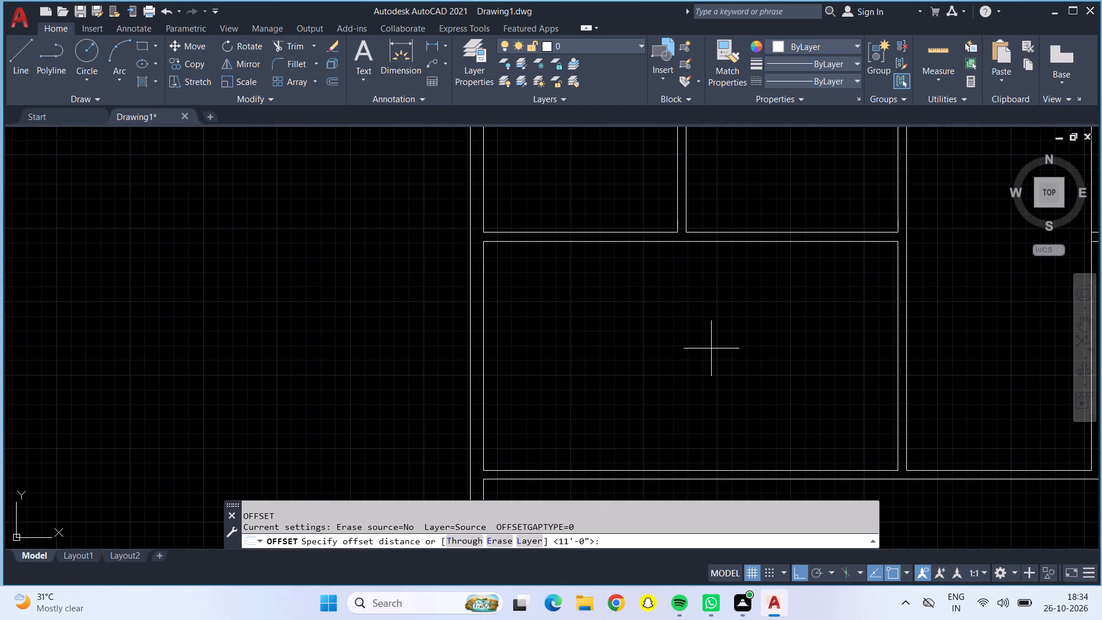
text(4')
key(Return)
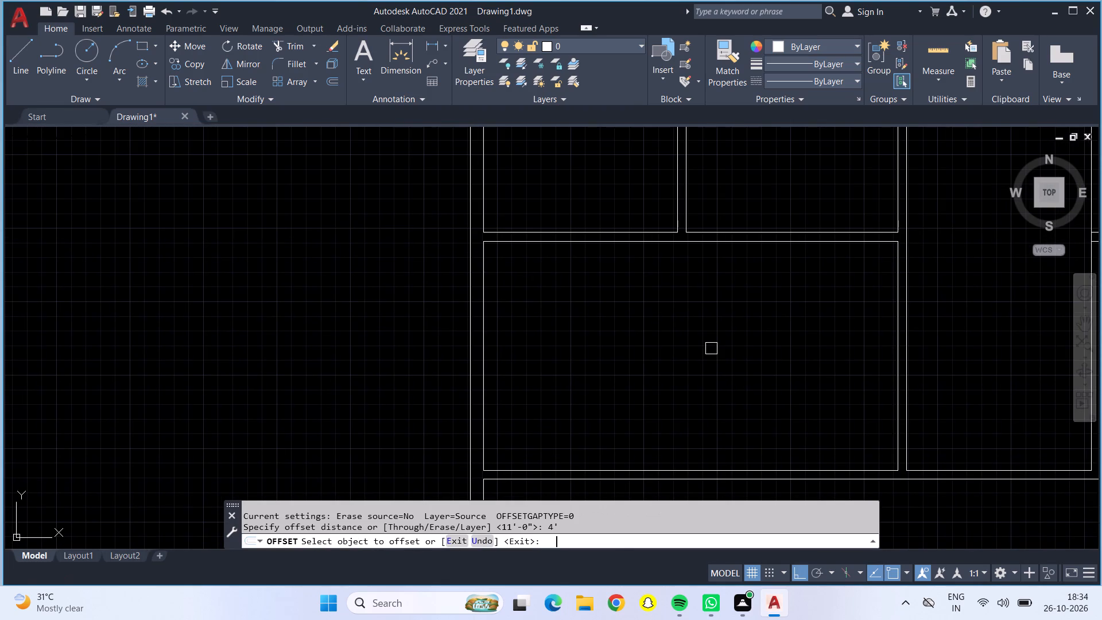
click(763, 240)
click(804, 342)
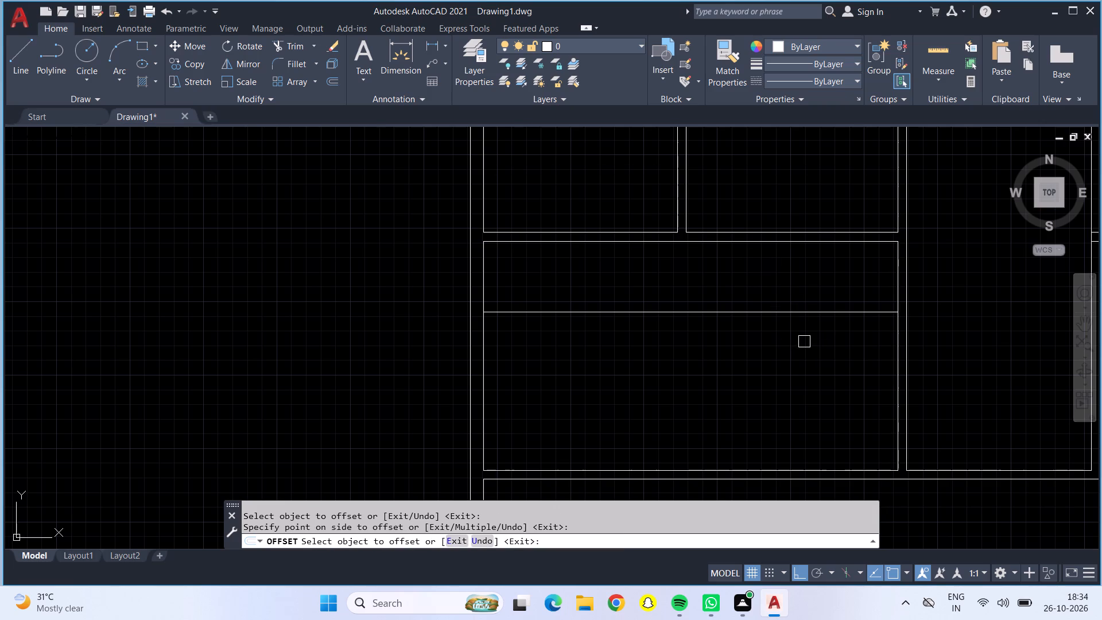
key(Escape)
key(o)
key(Return)
text(6")
key(Return)
click(776, 313)
click(789, 345)
key(Escape)
Offset the same room's right wall line 7' inward, and offset the new line 6" further left to form a wall.
key(o)
key(Return)
key(7)
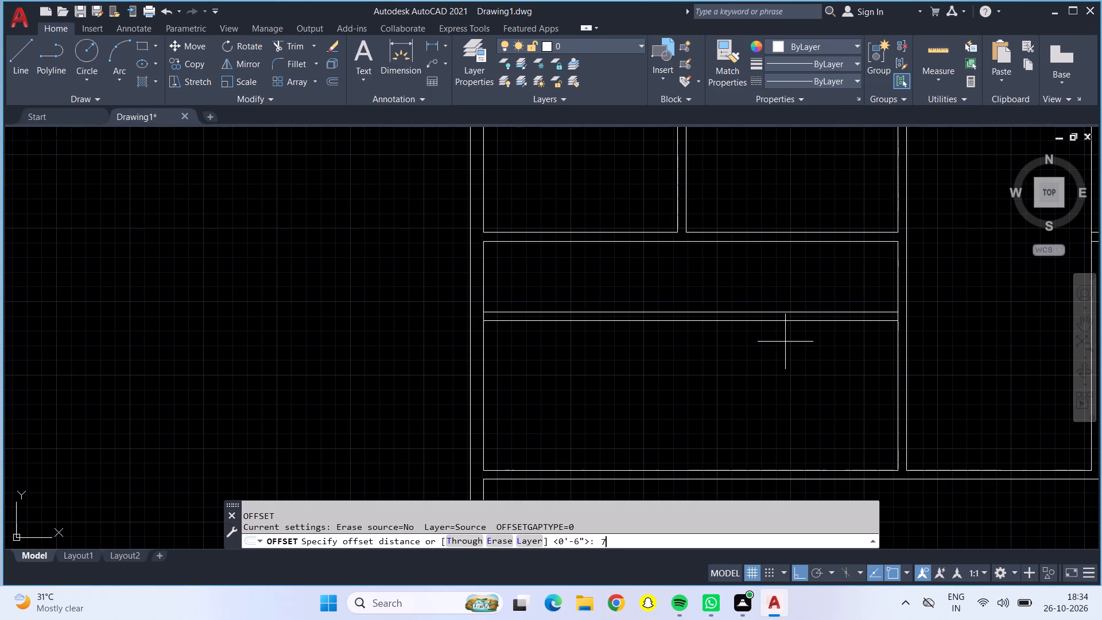
key(apostrophe)
key(Return)
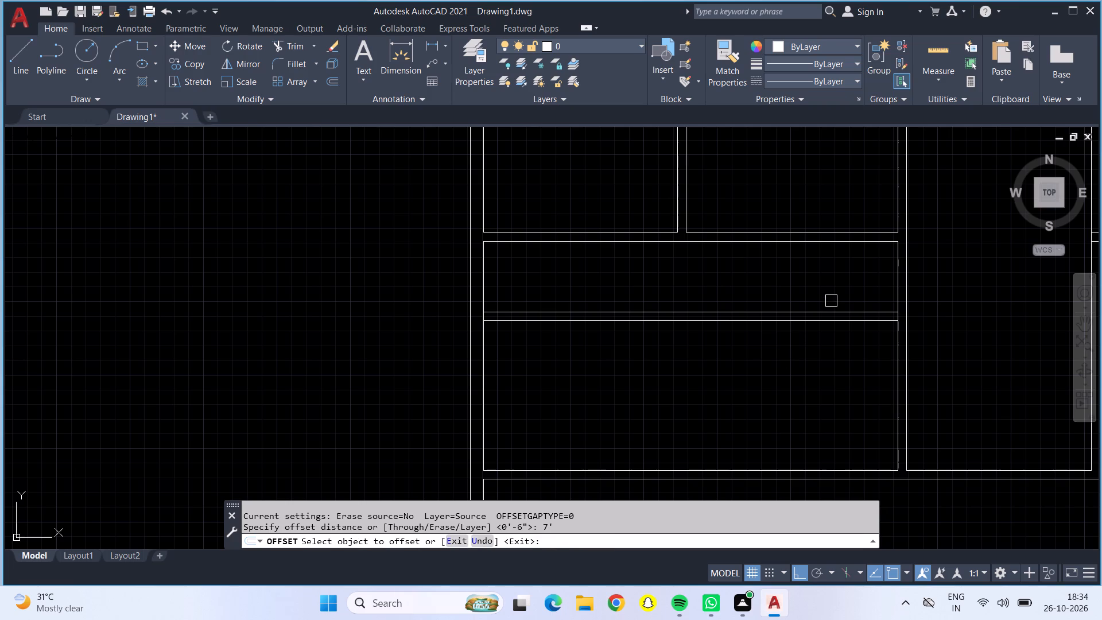
click(893, 279)
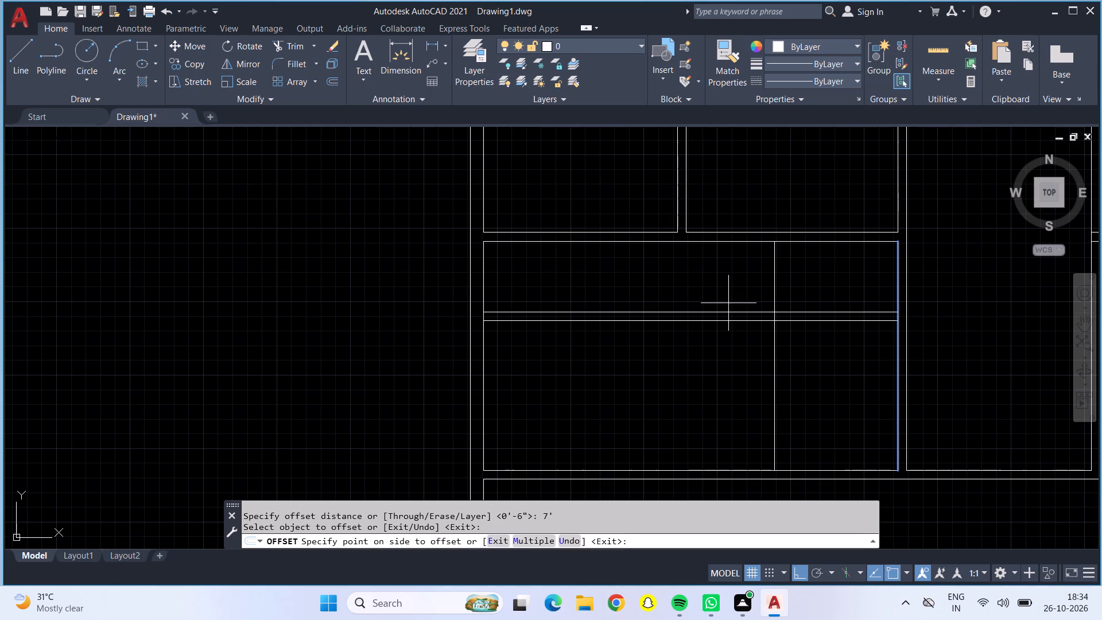
click(727, 303)
key(Escape)
key(o)
key(Return)
key(6)
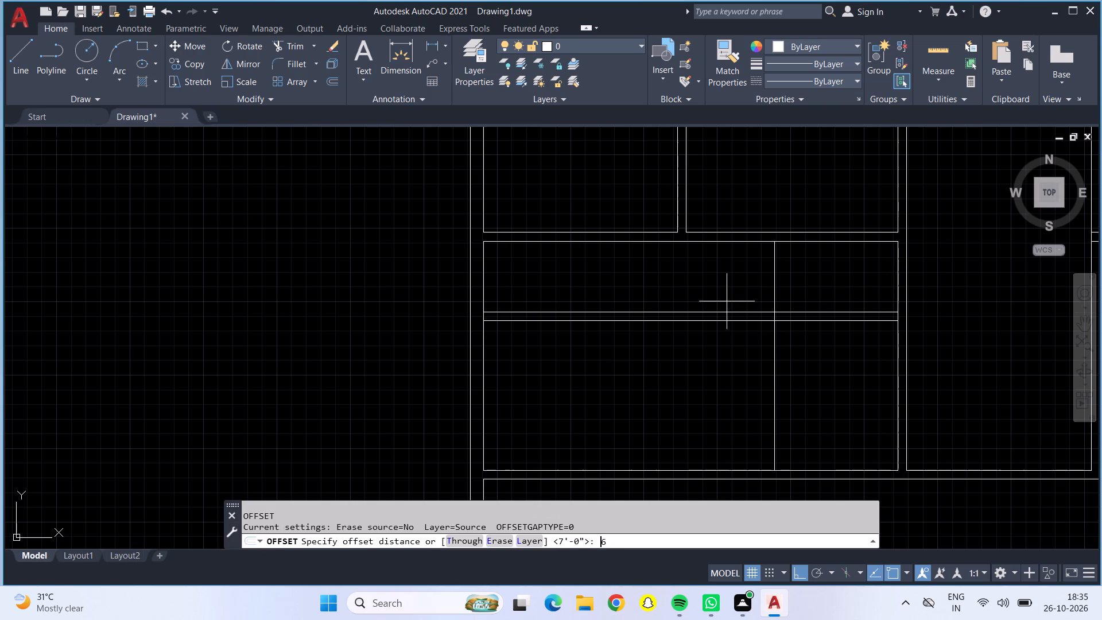
key(shift+quotedbl)
key(Return)
click(773, 284)
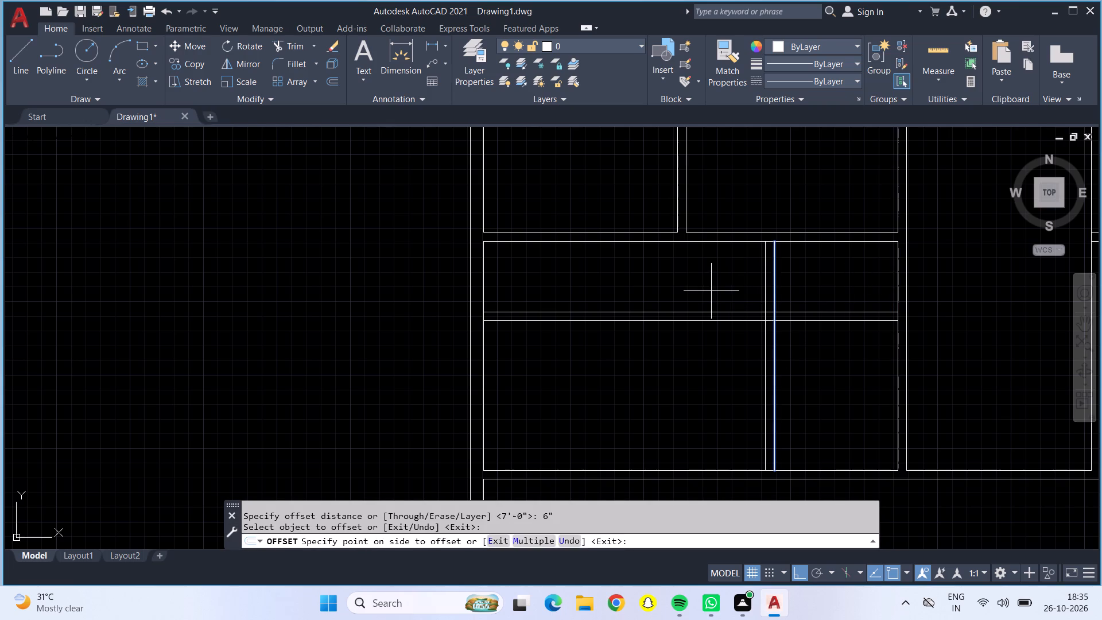
click(710, 291)
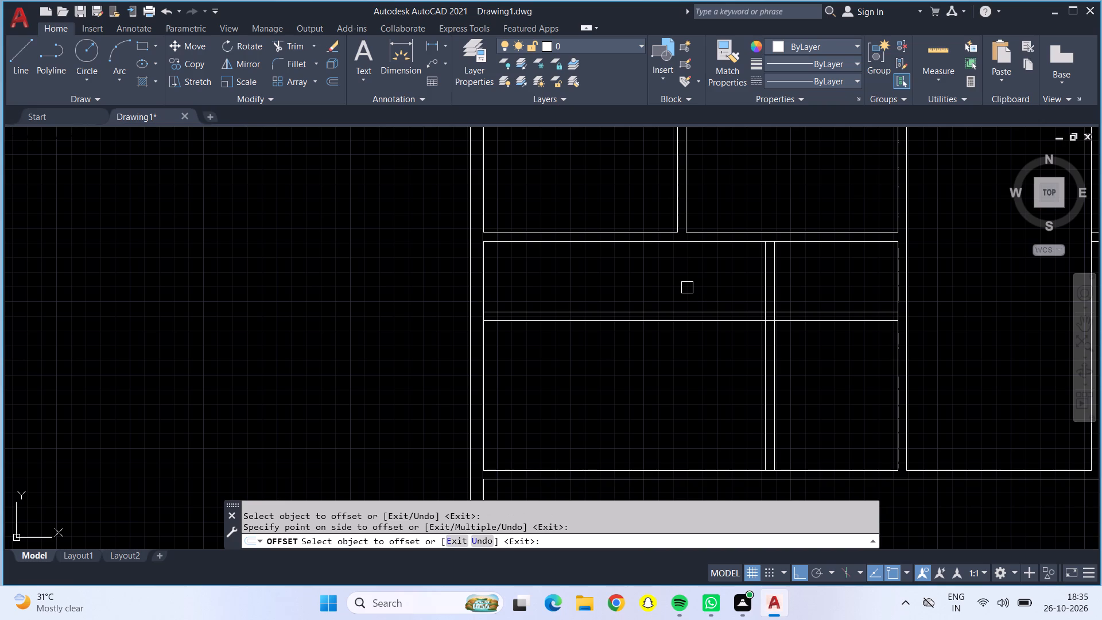
key(Escape)
Trim the two new walls' excess lengths to leave only a small enclosure in the room's upper-right corner.
click(282, 46)
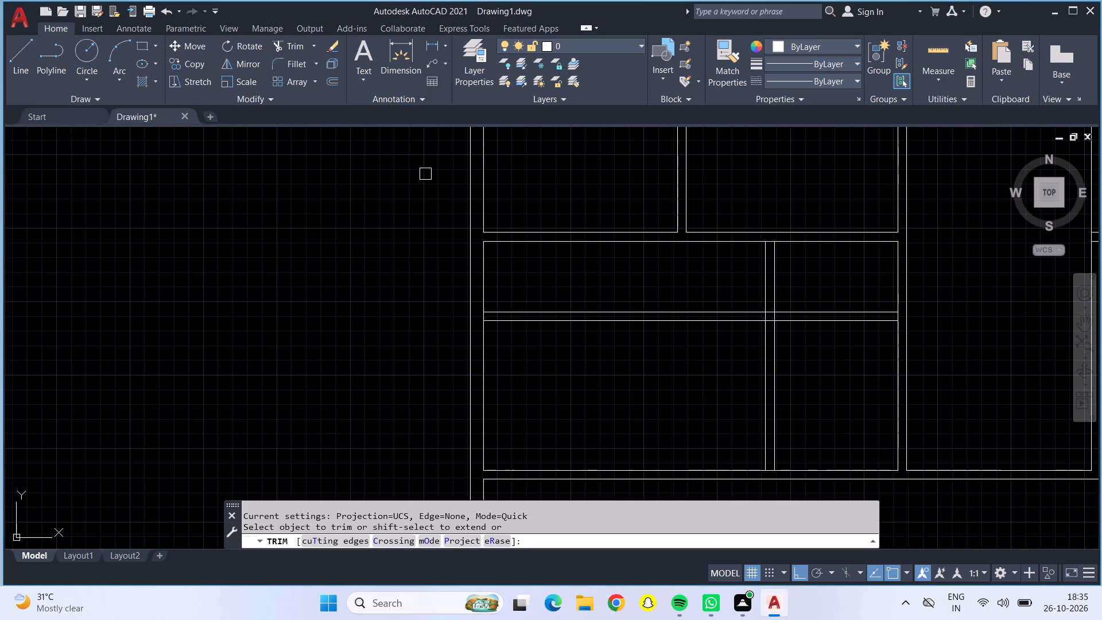
drag(563, 261, 813, 356)
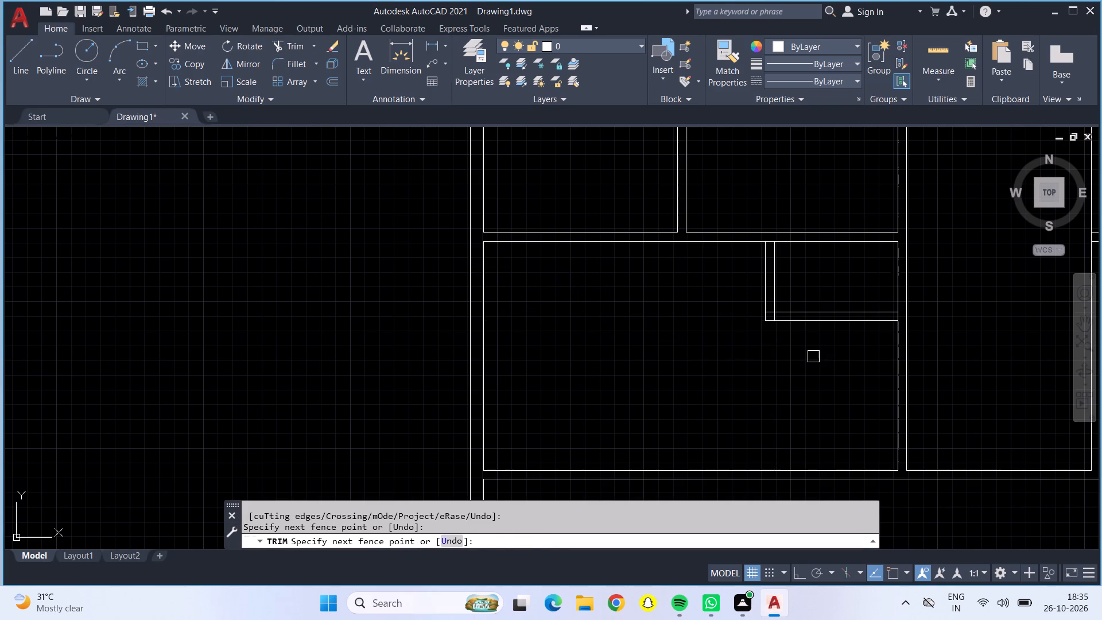
key(Escape)
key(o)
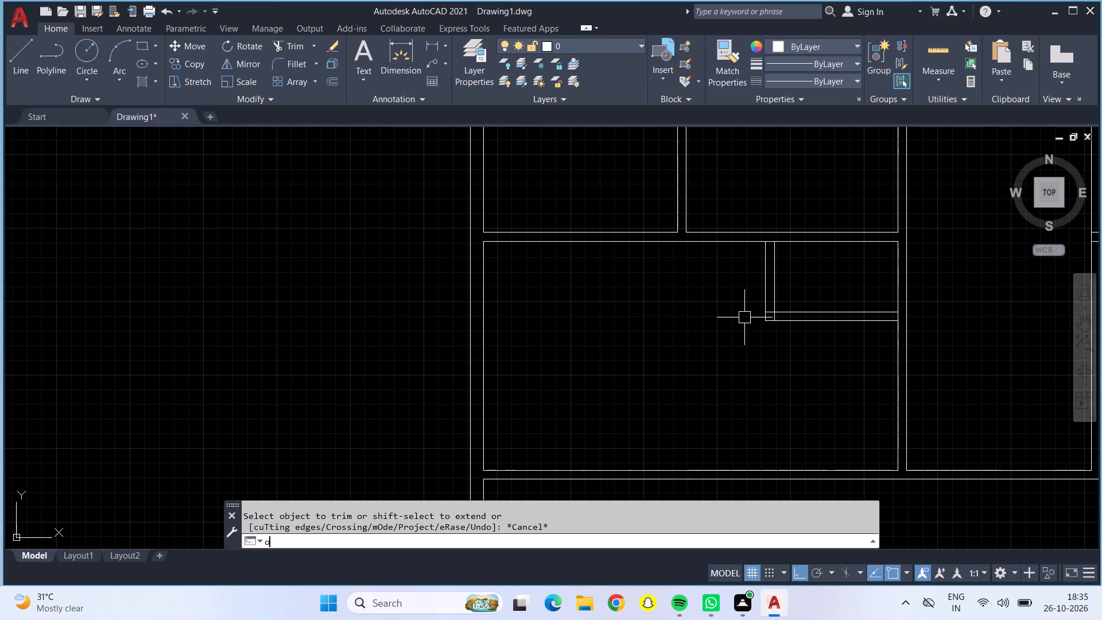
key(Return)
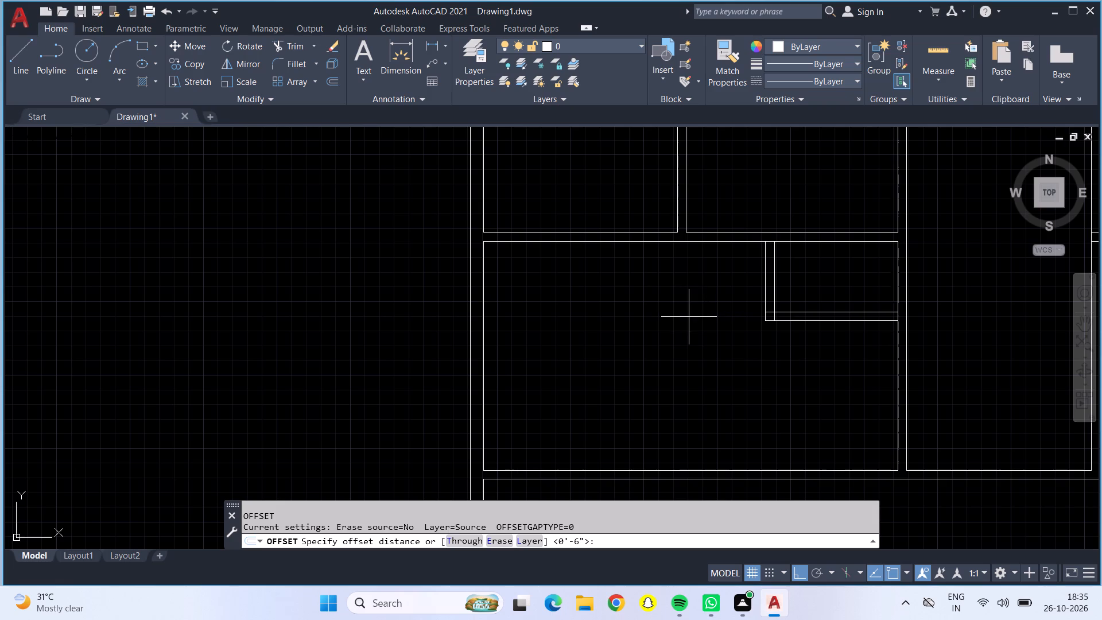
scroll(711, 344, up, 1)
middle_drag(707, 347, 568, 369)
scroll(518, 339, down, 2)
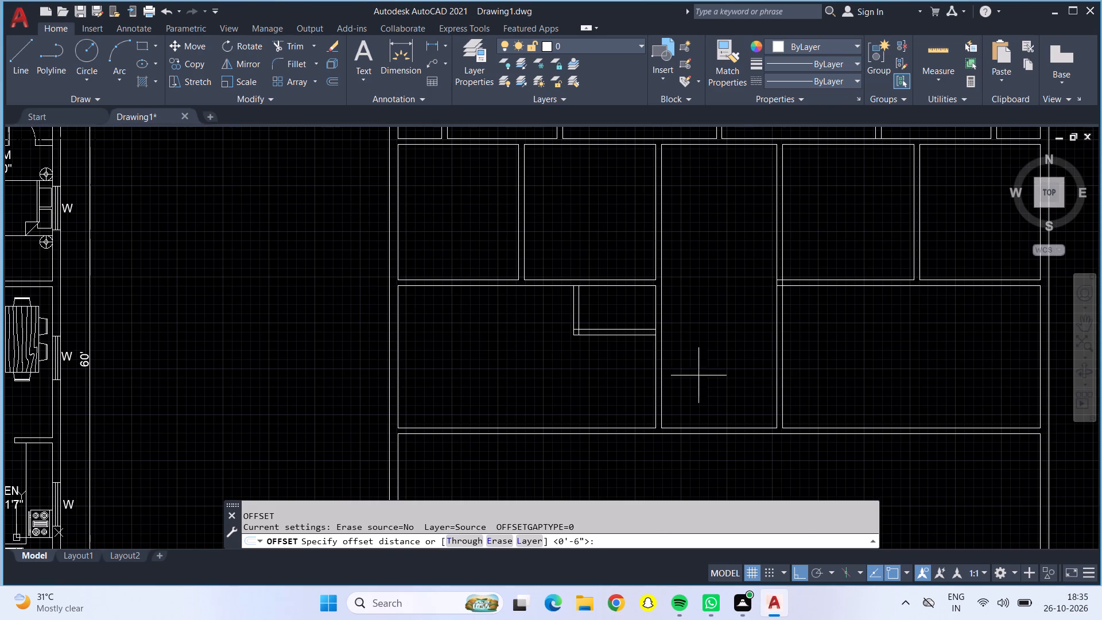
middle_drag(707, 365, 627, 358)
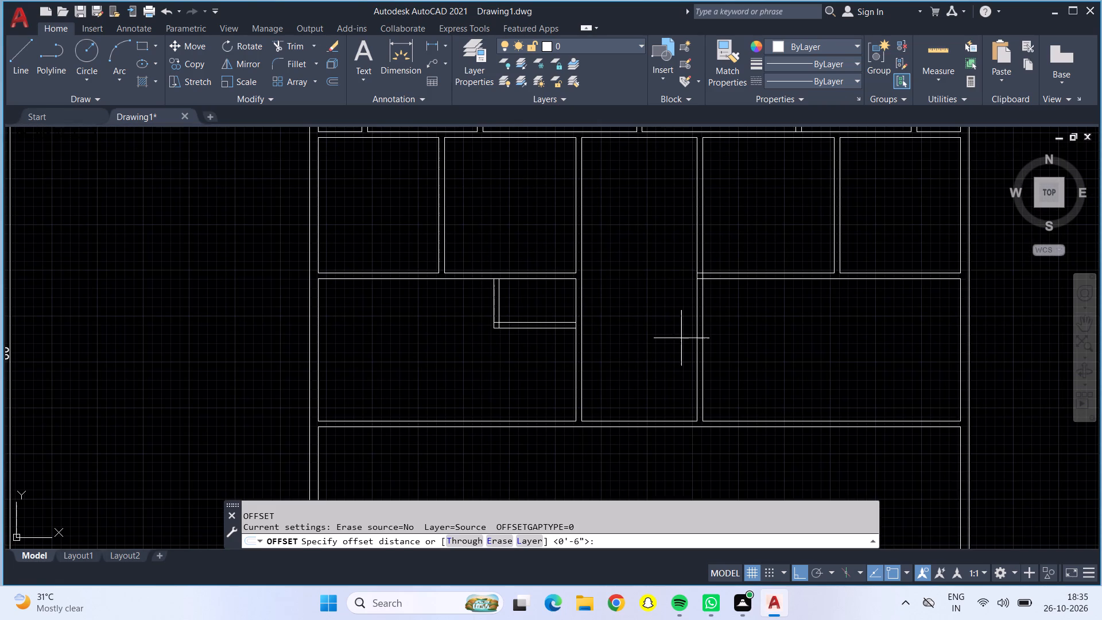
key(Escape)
Offset the lower-right room's top wall line 4' downward, and offset the new line 6" downward to form a wall.
key(o)
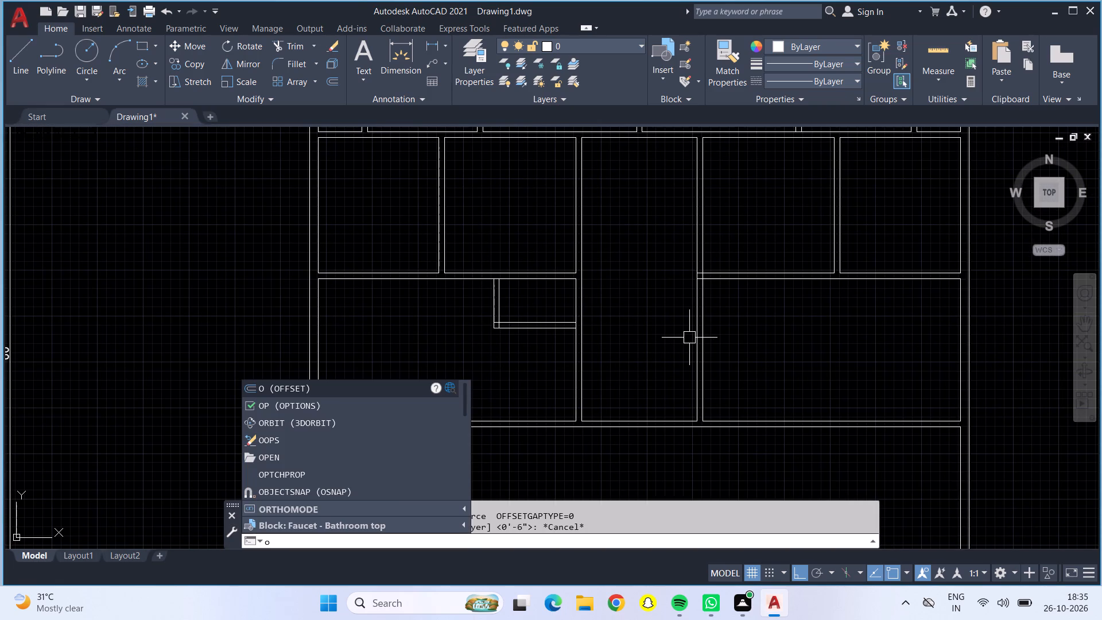
key(Return)
text(4')
key(Return)
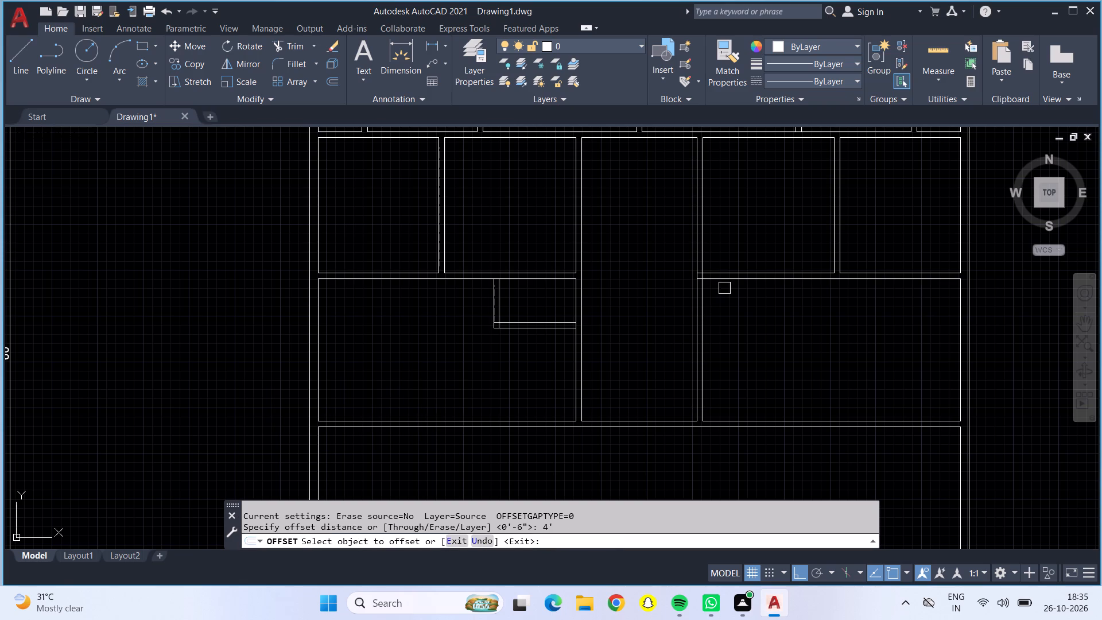
click(724, 280)
click(745, 320)
key(Escape)
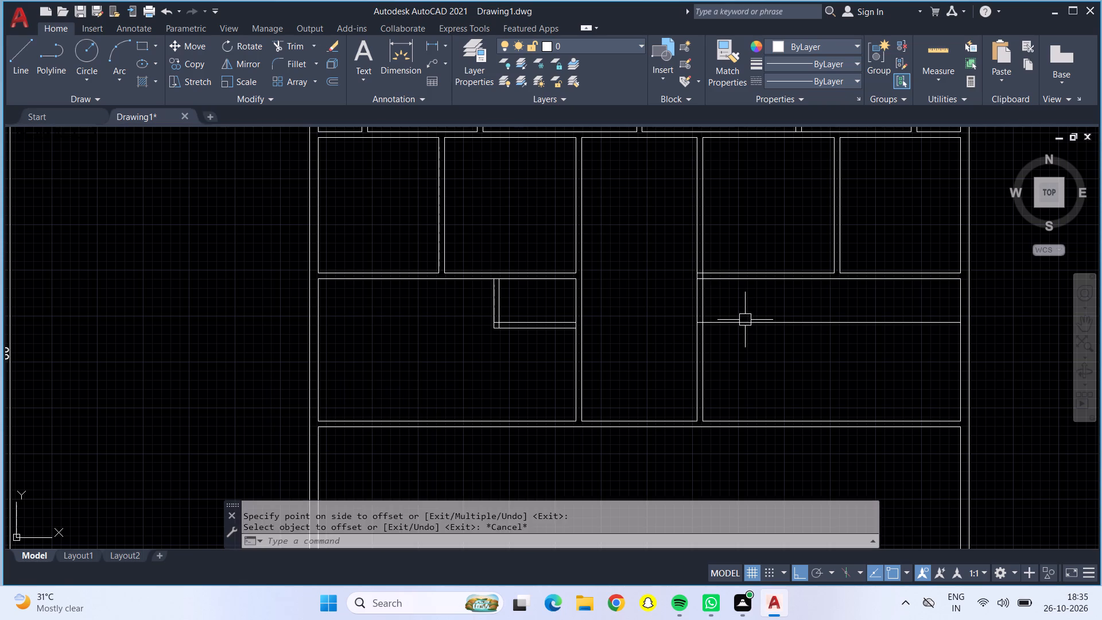
key(o)
key(Return)
text(6")
key(Return)
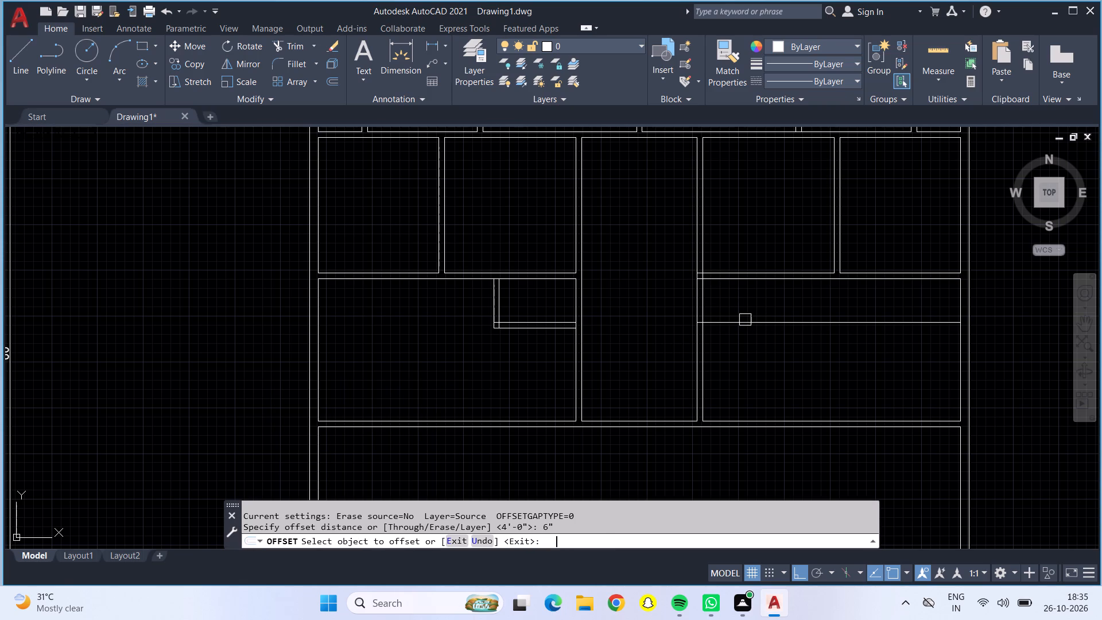
click(745, 320)
click(742, 351)
key(Escape)
Offset the lower-right room's left wall line 7' inward, and offset the new line 6" further right to form a wall.
key(o)
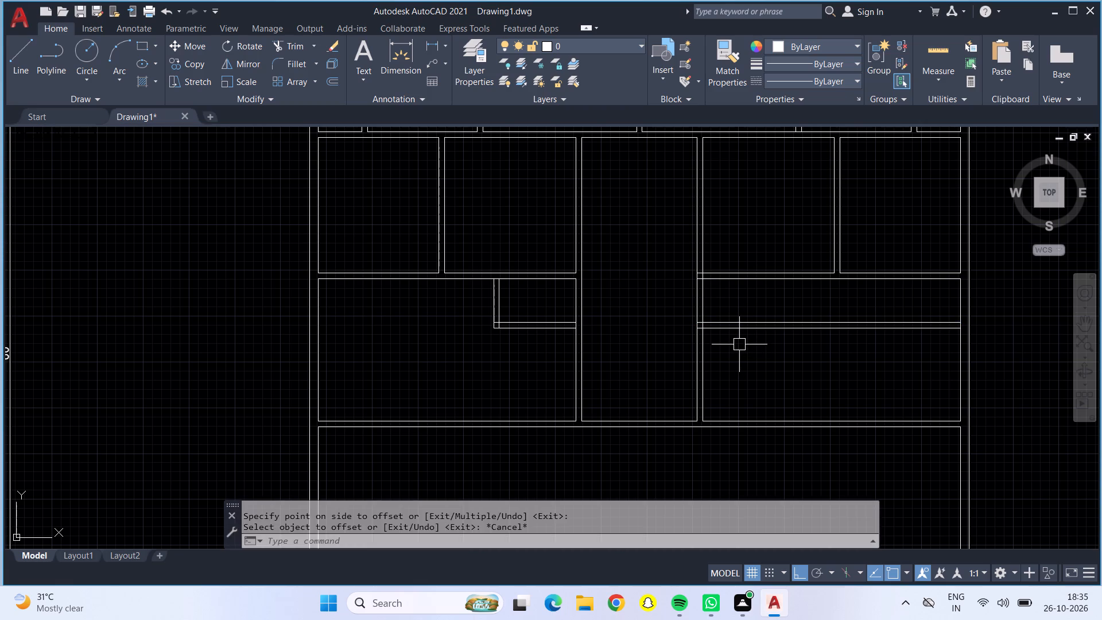
key(Return)
key(7)
key(apostrophe)
key(Return)
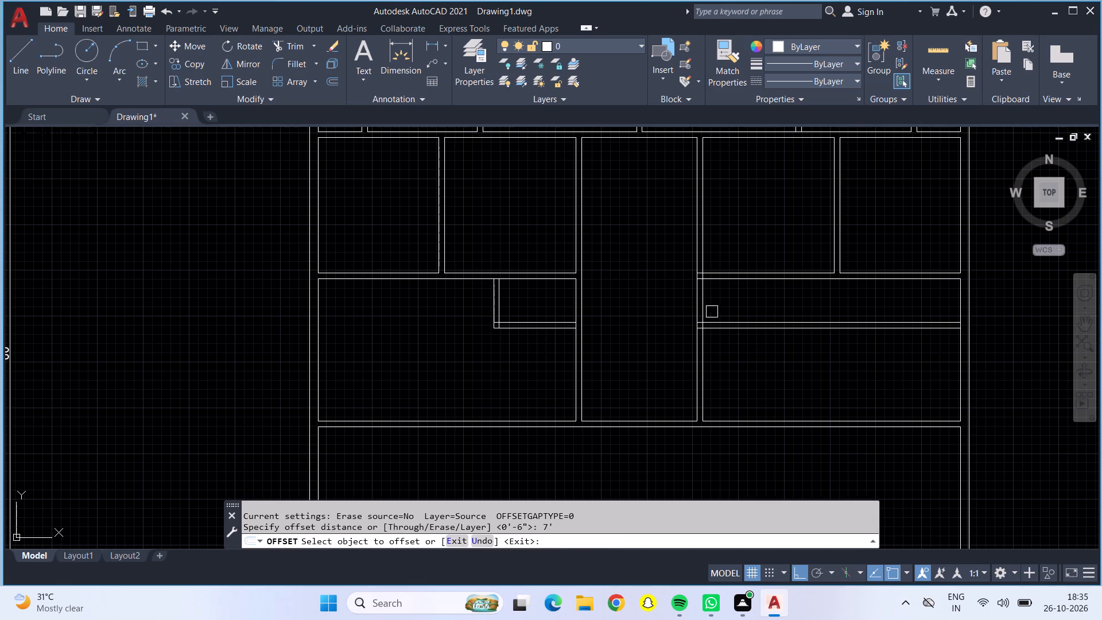
click(705, 309)
click(847, 299)
key(grave)
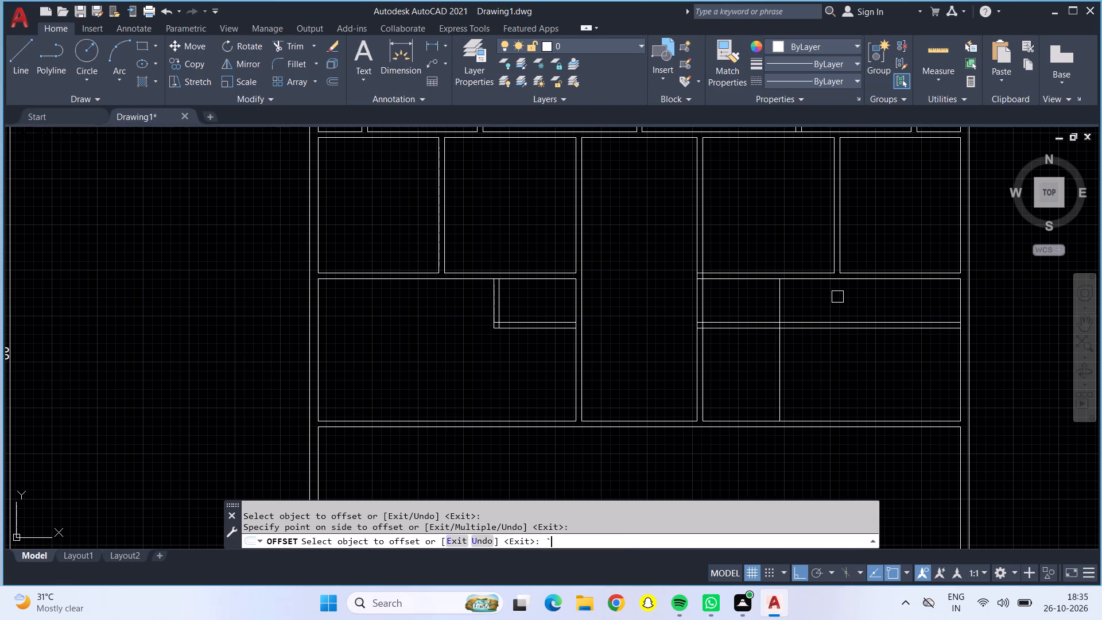
key(Escape)
key(o)
key(Return)
key(6)
key(shift+quotedbl)
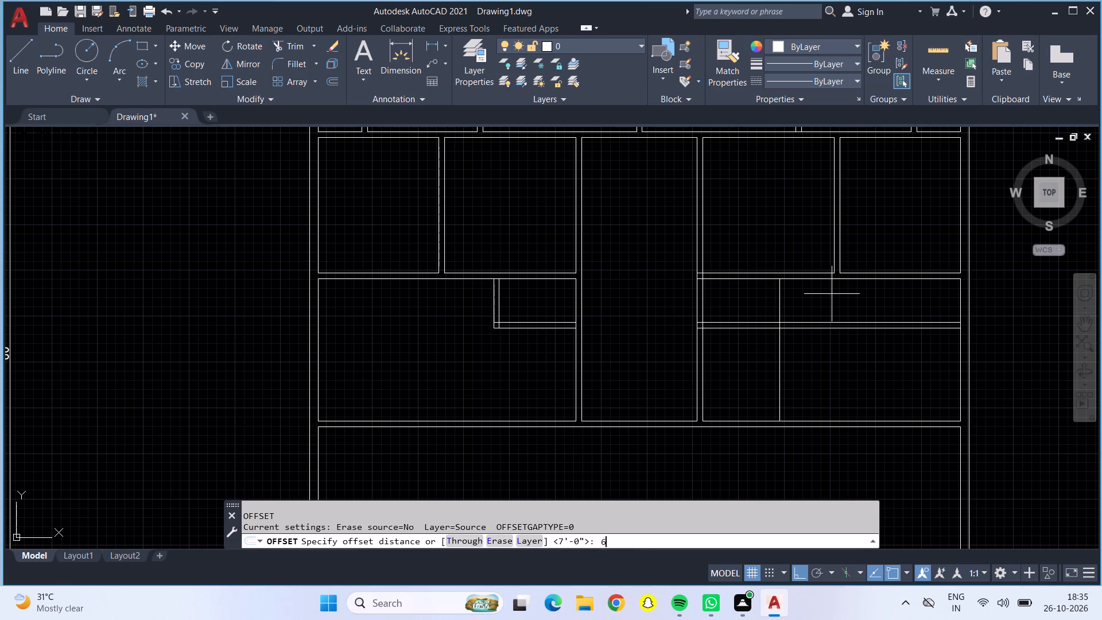
key(Return)
click(784, 295)
click(805, 308)
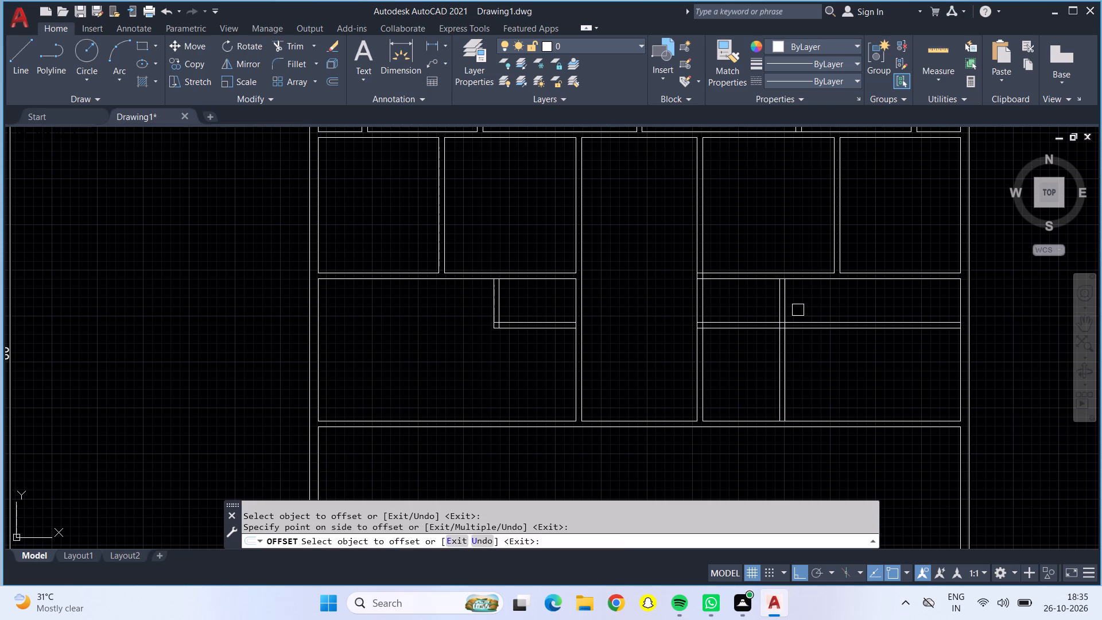
key(Escape)
Trim the two new walls' excess lengths to leave only a small enclosure in the lower-right room's upper-left corner.
drag(289, 40, 308, 45)
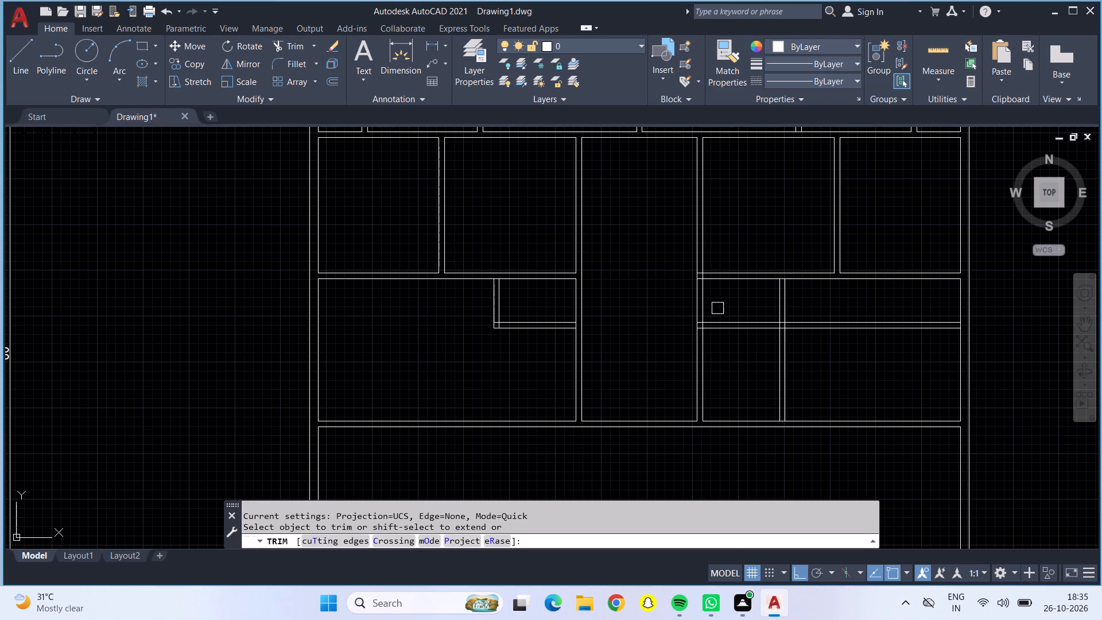
drag(774, 352, 808, 338)
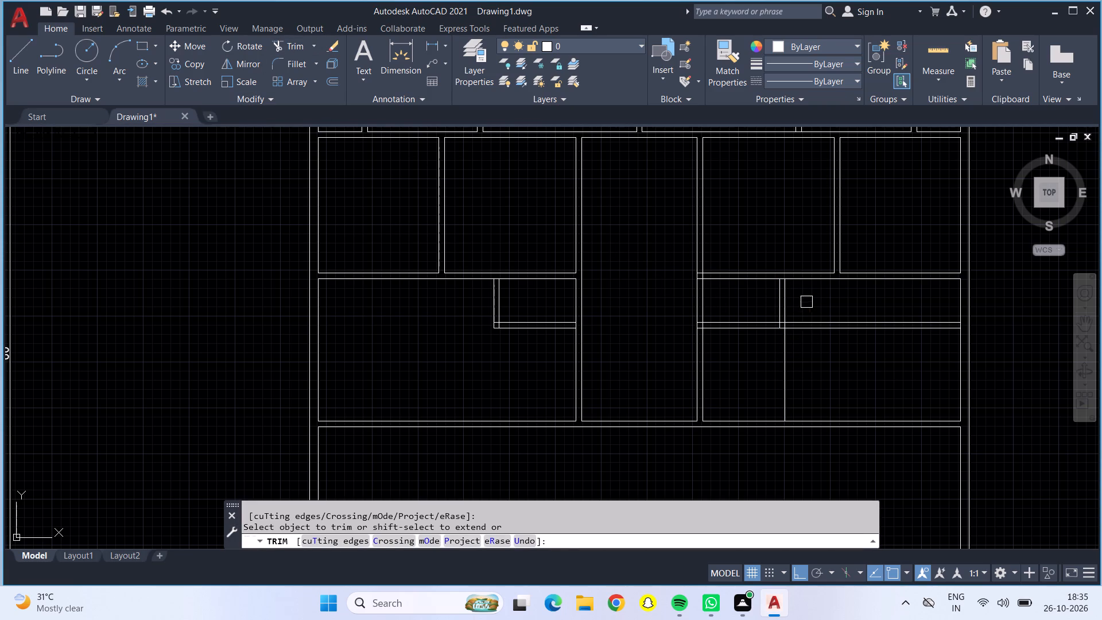
drag(806, 300, 772, 366)
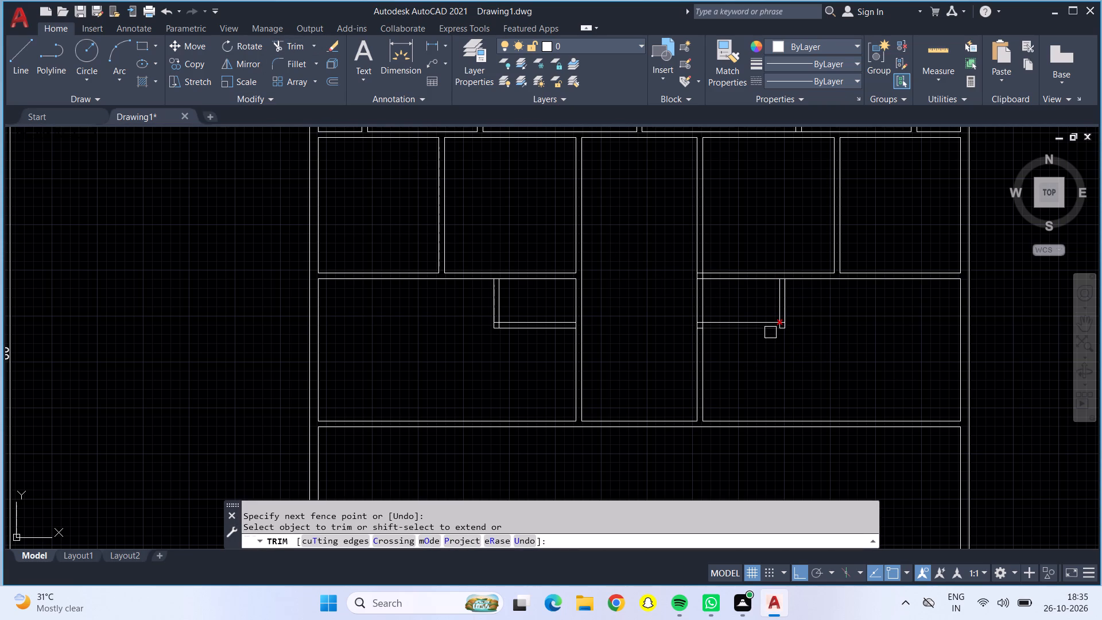
key(Escape)
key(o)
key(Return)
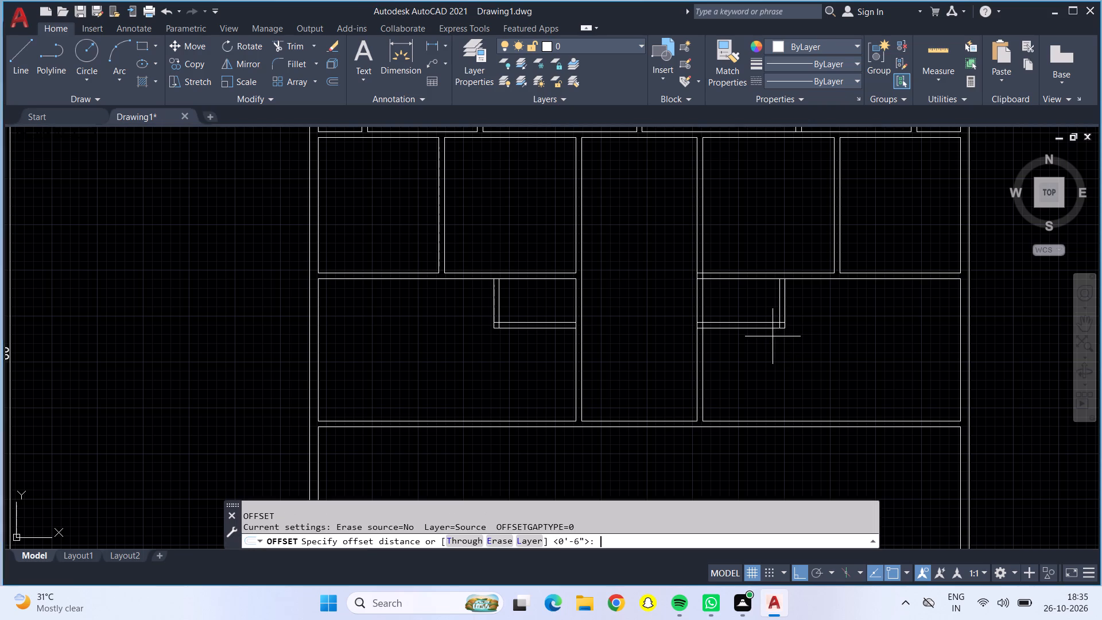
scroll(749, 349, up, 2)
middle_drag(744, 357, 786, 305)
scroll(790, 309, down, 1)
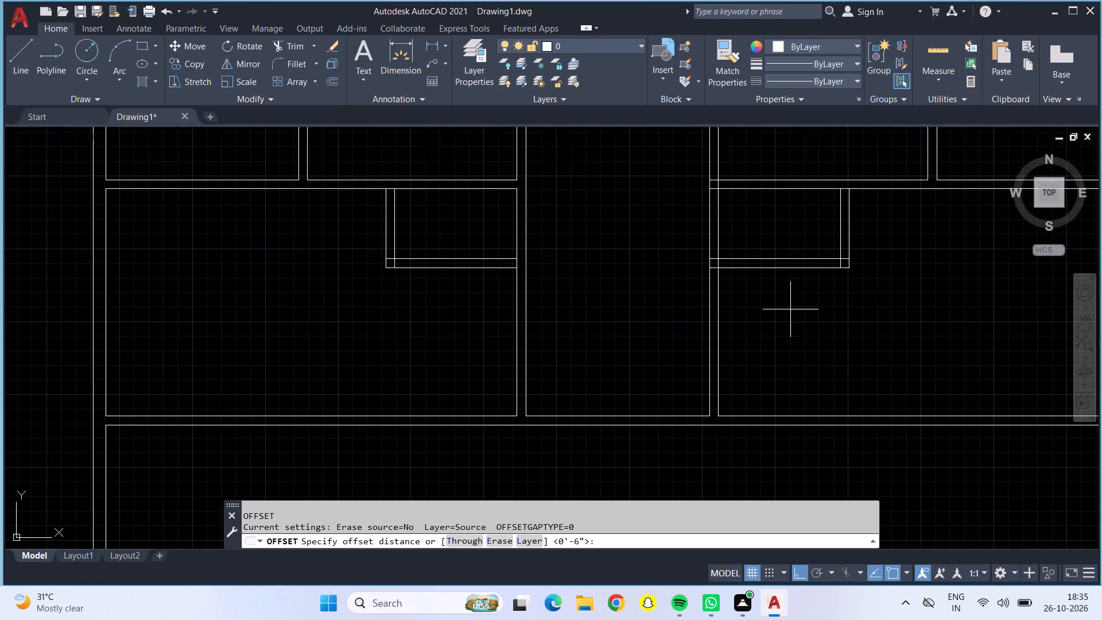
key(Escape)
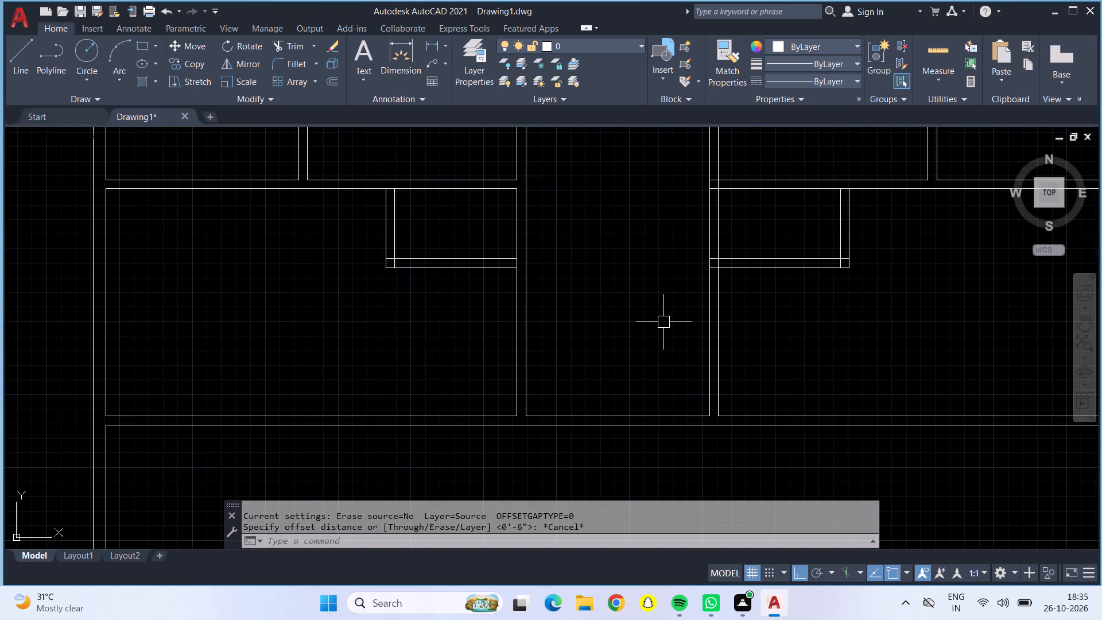
Draw two parallel lines across the central passage, joining the horizontal walls of the left and right corner enclosures.
click(18, 57)
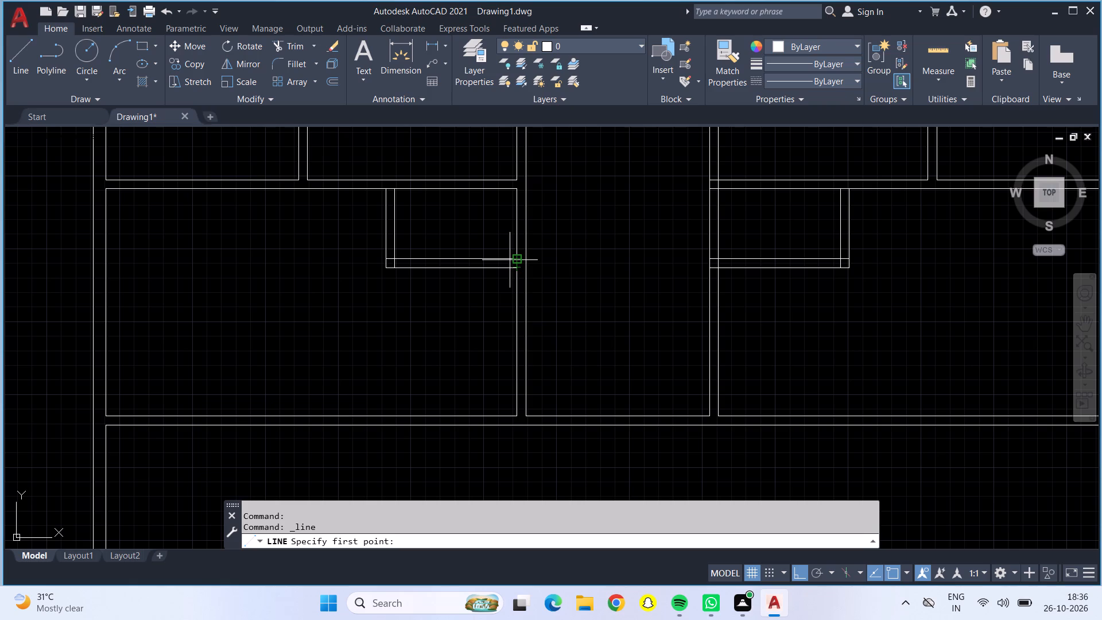
click(515, 260)
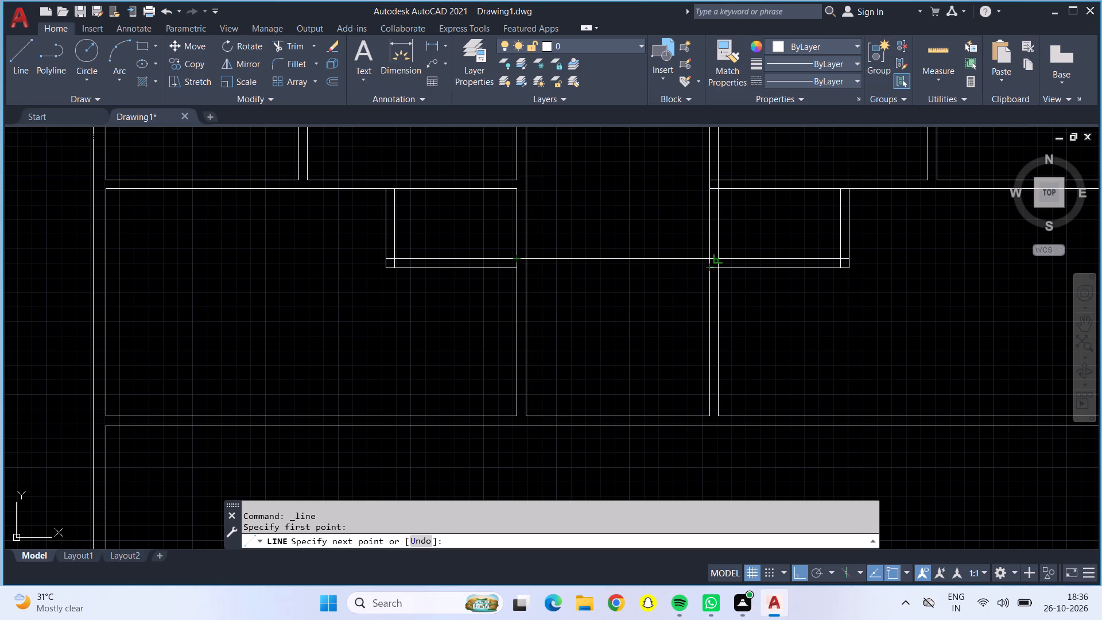
click(717, 261)
drag(718, 270, 709, 269)
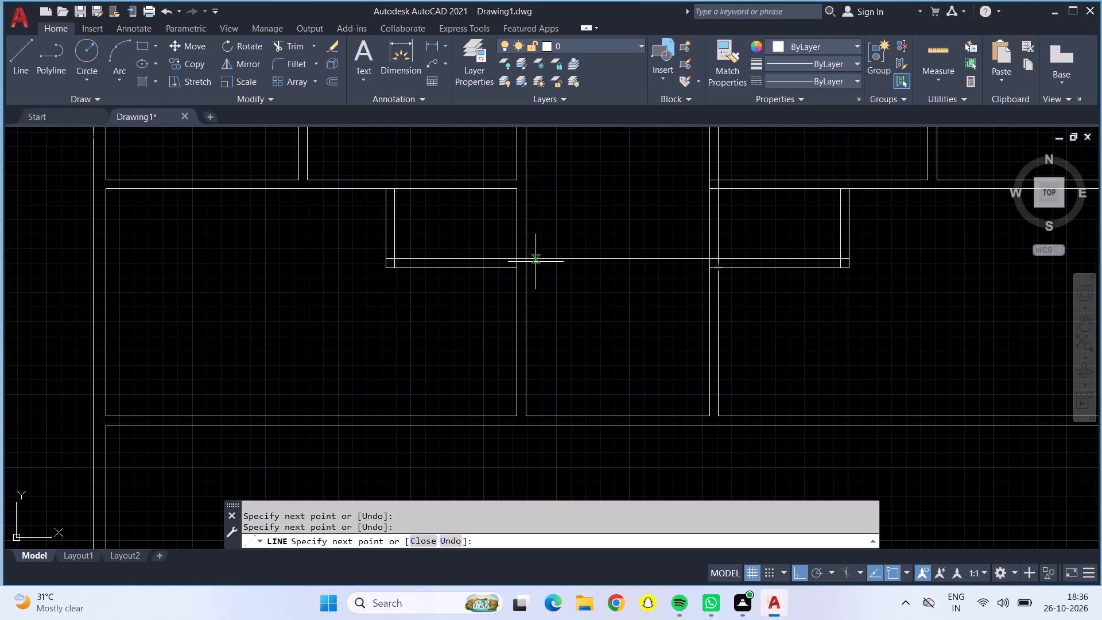
click(515, 263)
key(Escape)
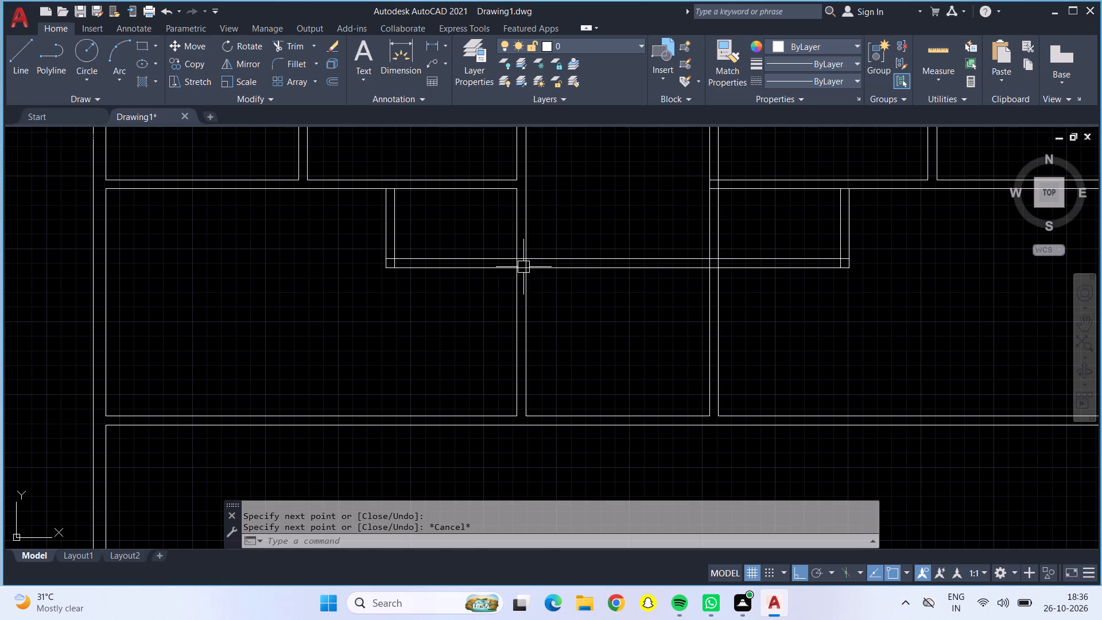
Quick-measure the spaces below the new horizontal wall in the lower-right room and the central passage.
middle_drag(612, 305, 622, 271)
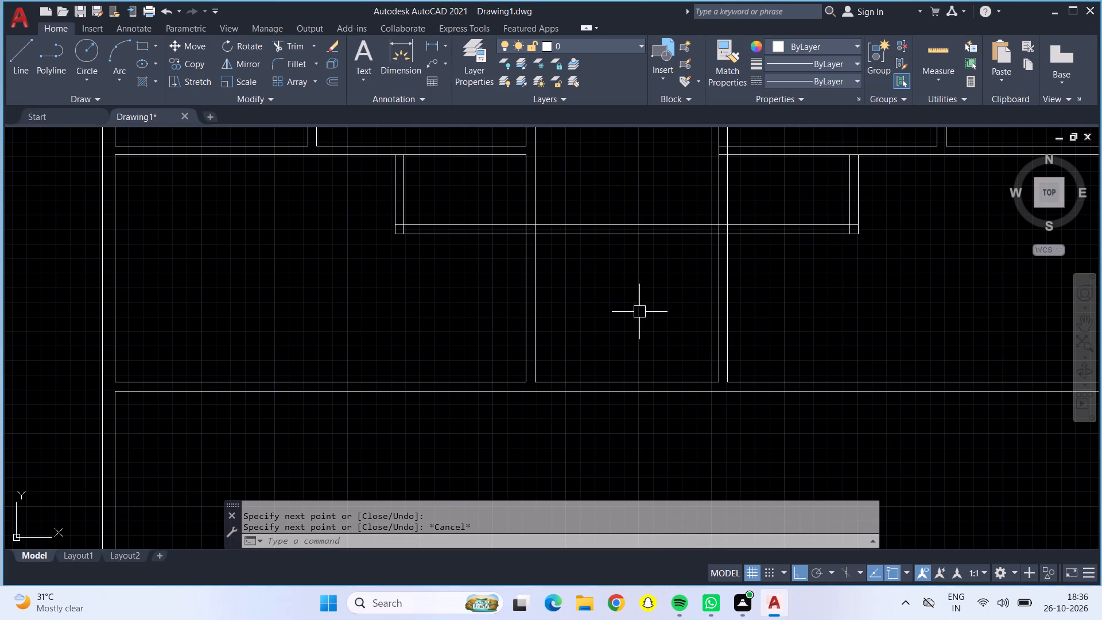
click(941, 58)
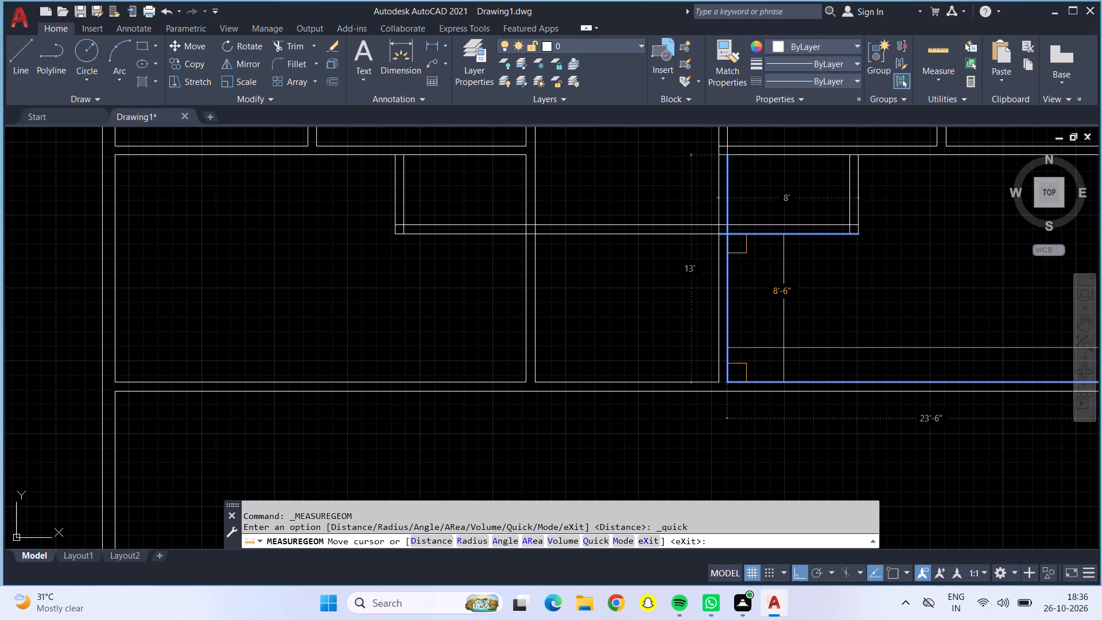
middle_click(784, 347)
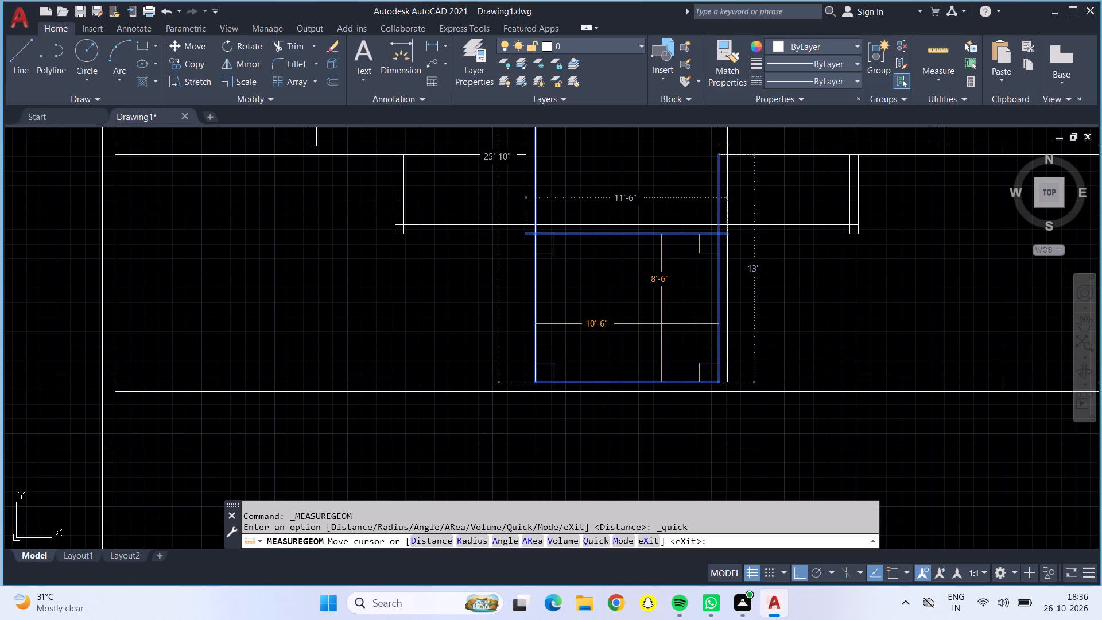
key(Escape)
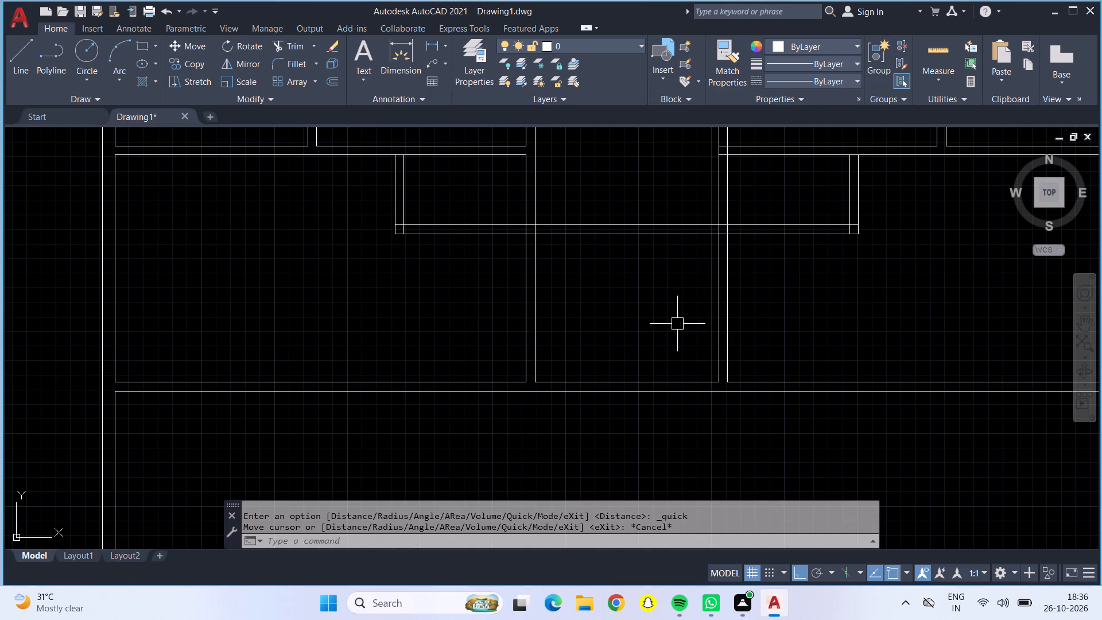
Offset the lower line of both corner enclosures' horizontal walls 6' downward, in the lower-right and lower-left rooms.
key(o)
key(Return)
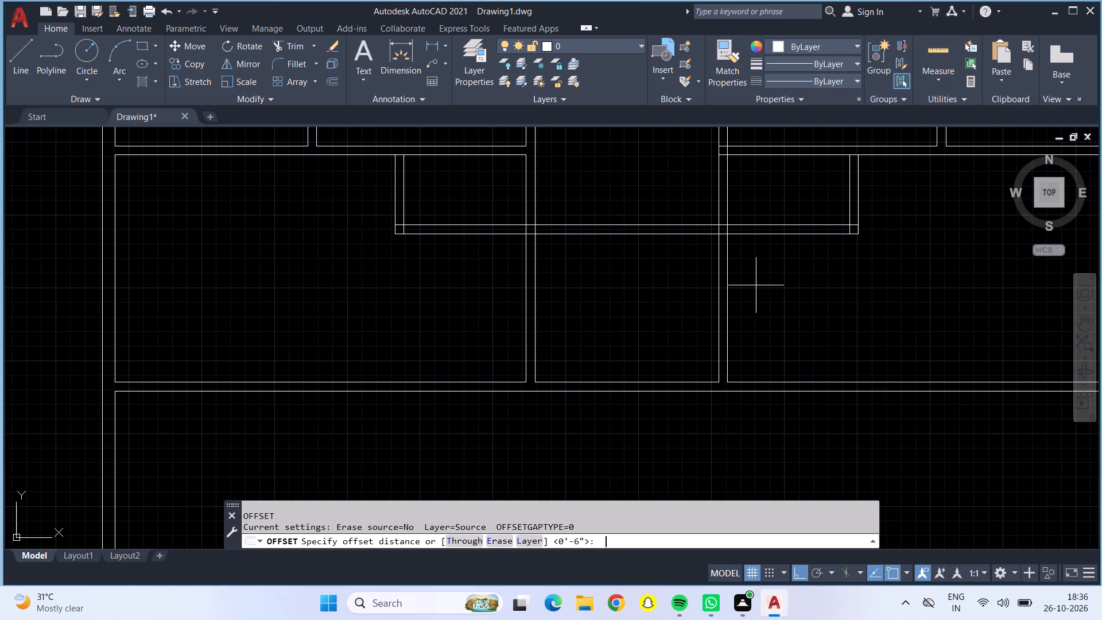
key(6)
key(apostrophe)
key(Return)
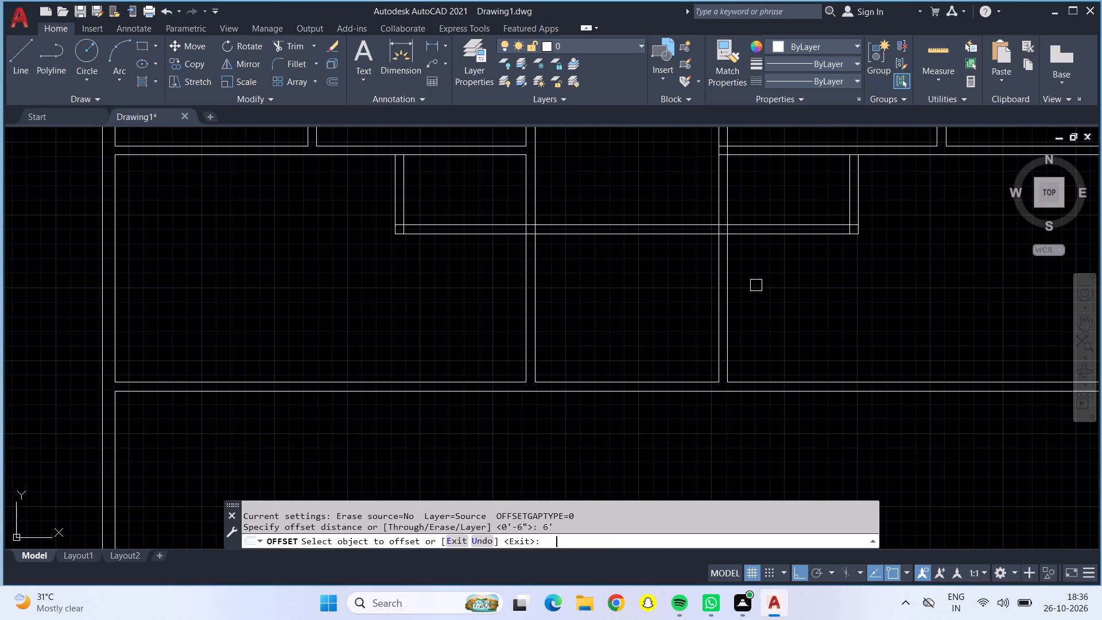
click(750, 236)
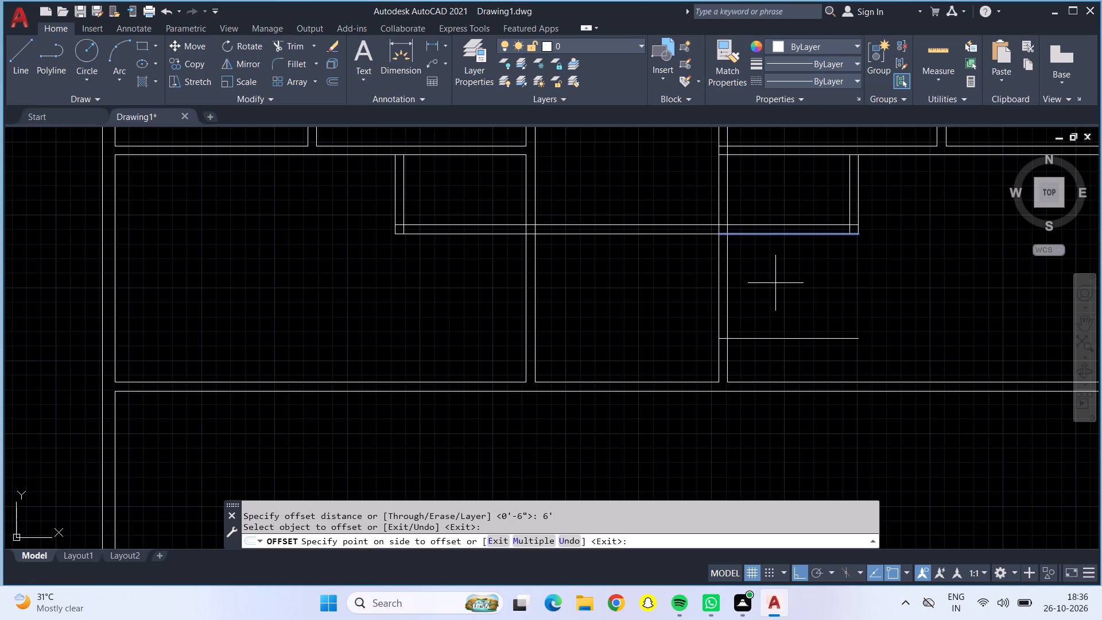
click(775, 283)
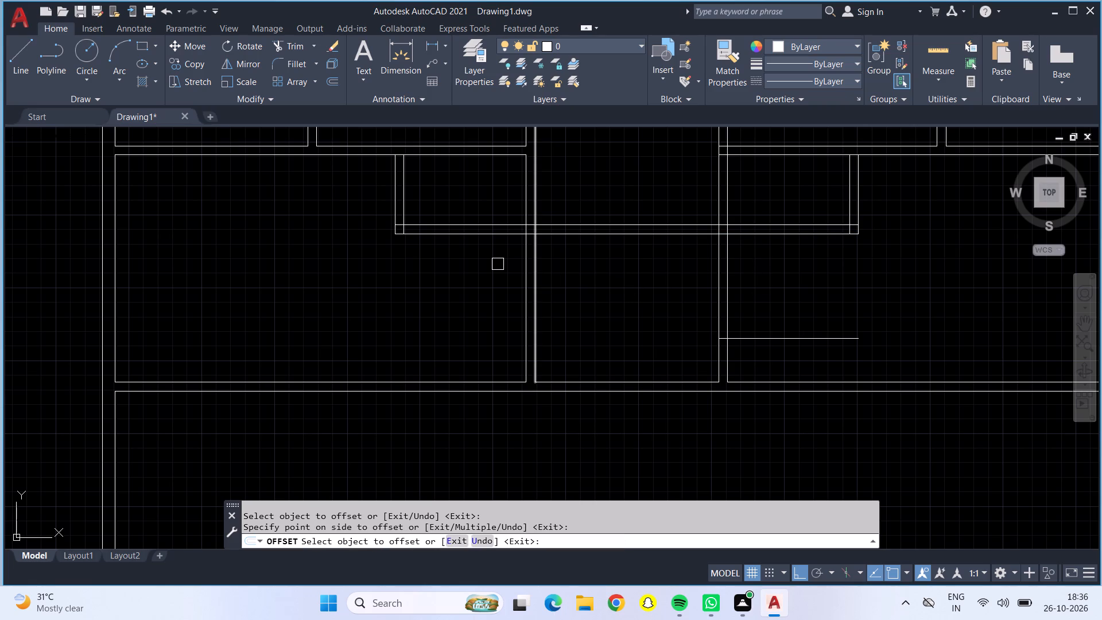
click(480, 238)
click(505, 279)
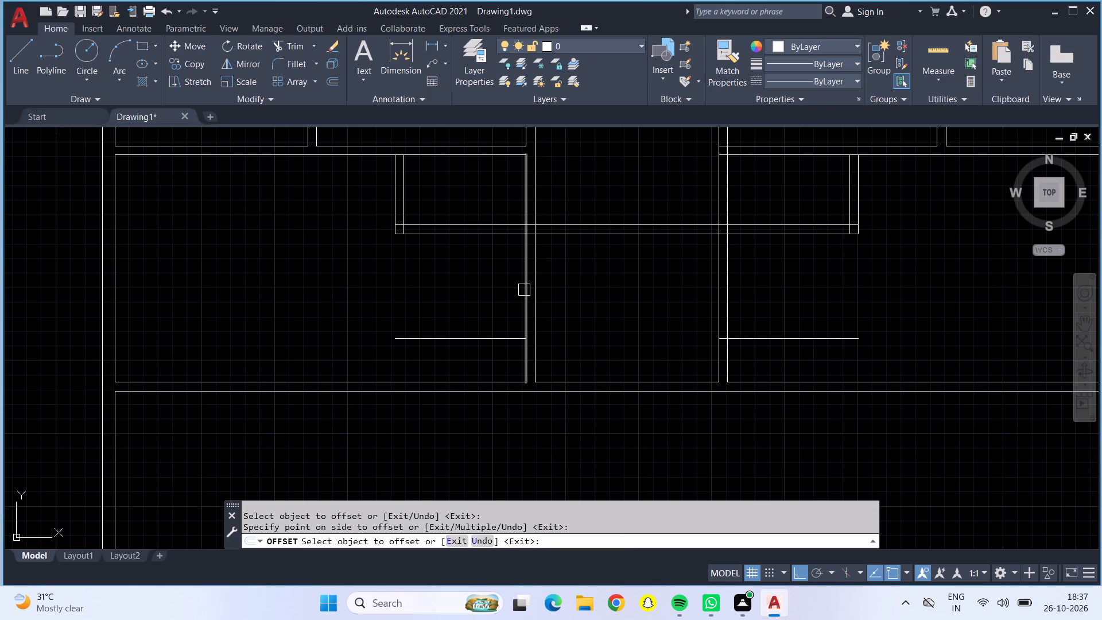
key(Escape)
Offset the passage-side wall lines of the lower-left and lower-right rooms 3' into each room, away from the central passage.
key(o)
key(Return)
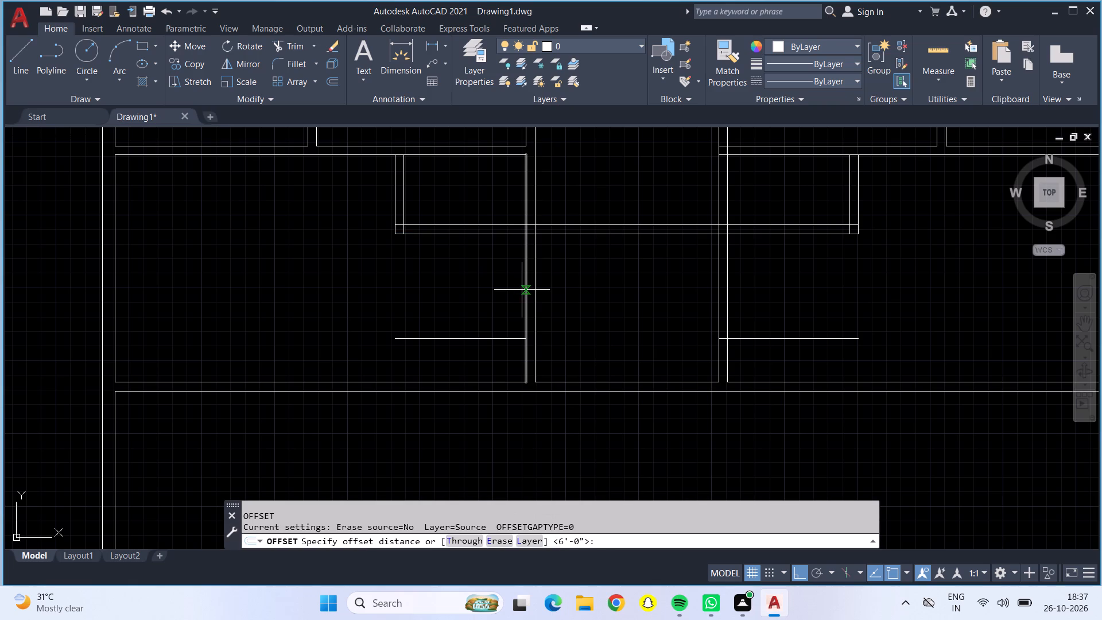
key(3)
key(apostrophe)
key(Return)
click(522, 290)
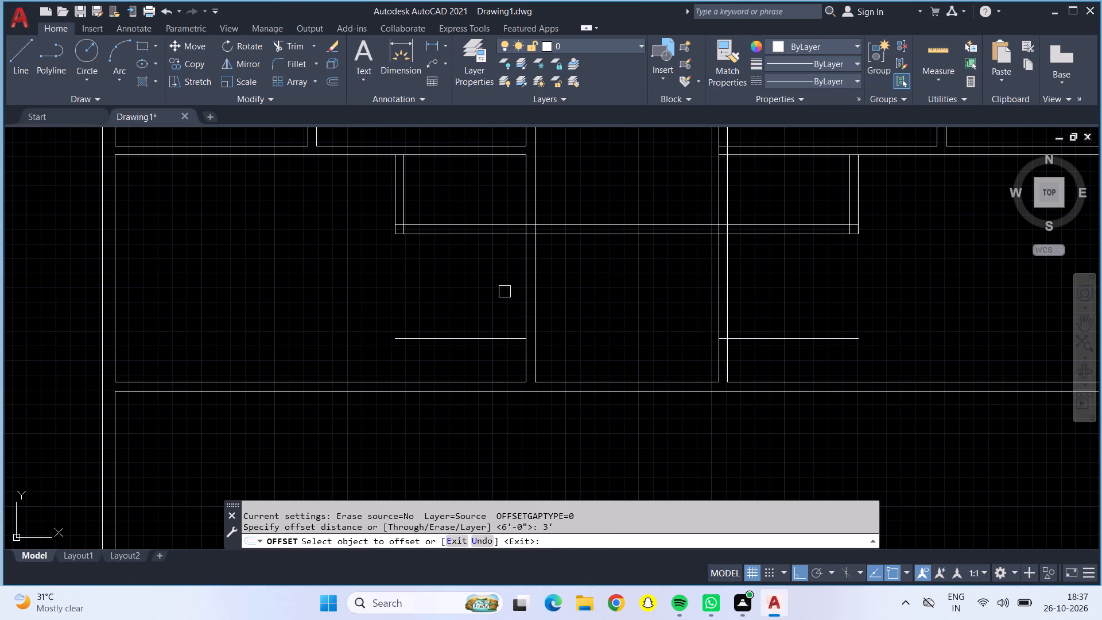
click(523, 297)
click(477, 296)
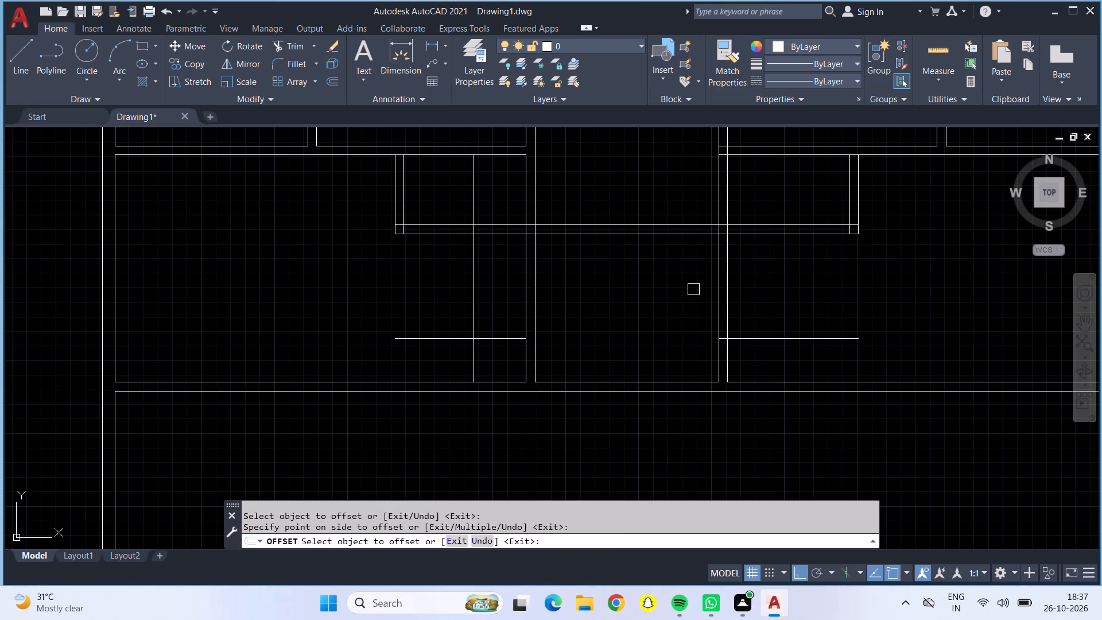
click(728, 290)
click(804, 286)
scroll(495, 360, up, 1)
middle_drag(494, 367, 517, 308)
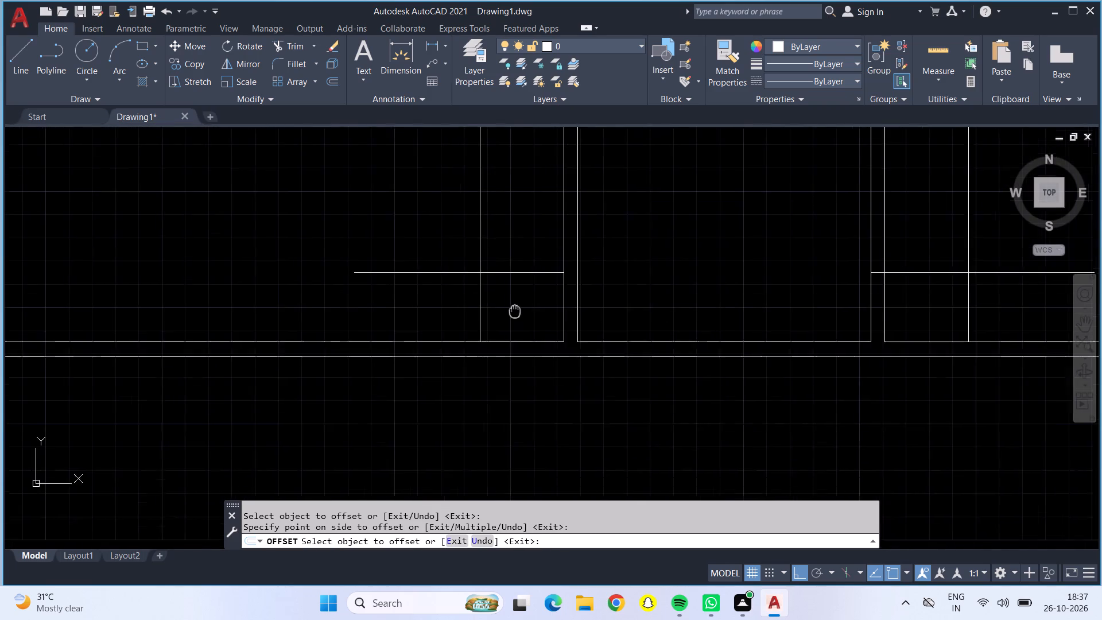
middle_drag(517, 308, 519, 304)
middle_drag(521, 304, 521, 325)
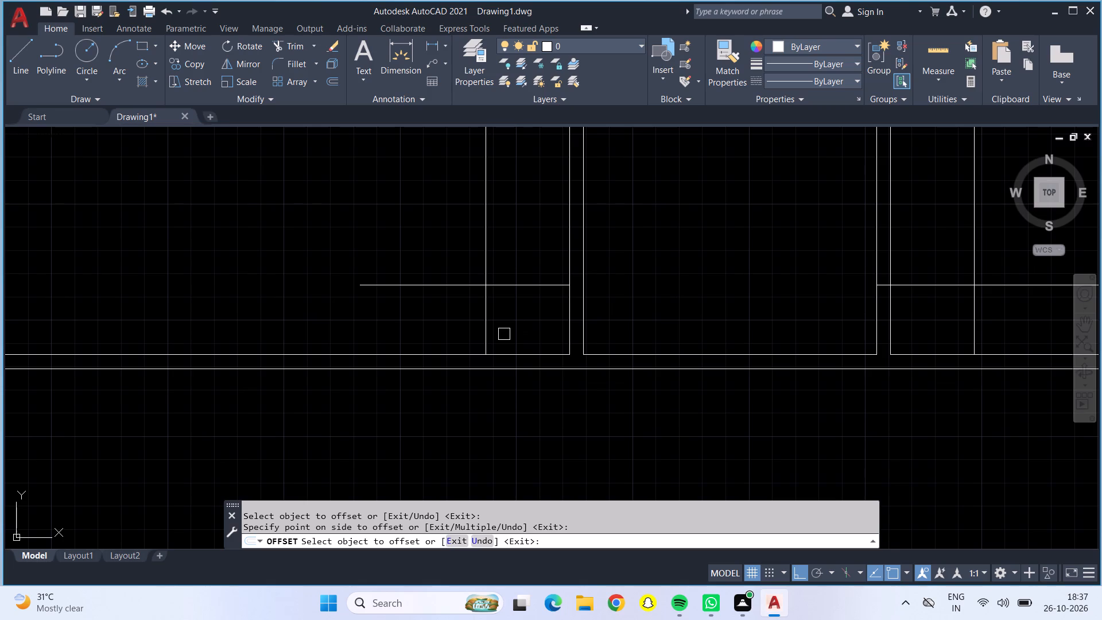
scroll(710, 266, down, 1)
middle_drag(710, 266, 699, 307)
key(Escape)
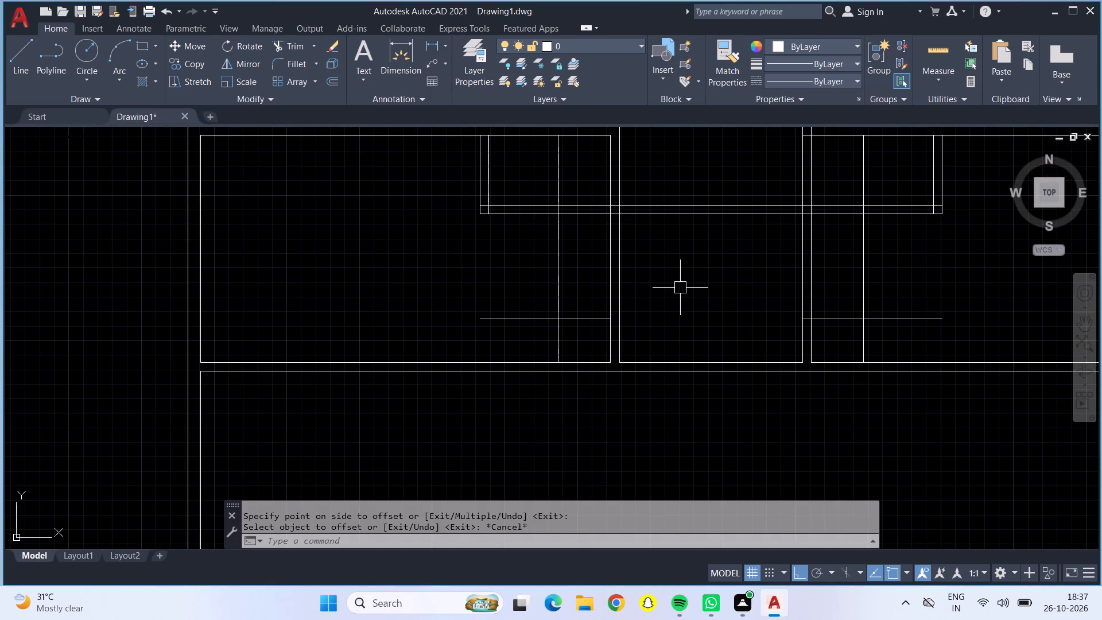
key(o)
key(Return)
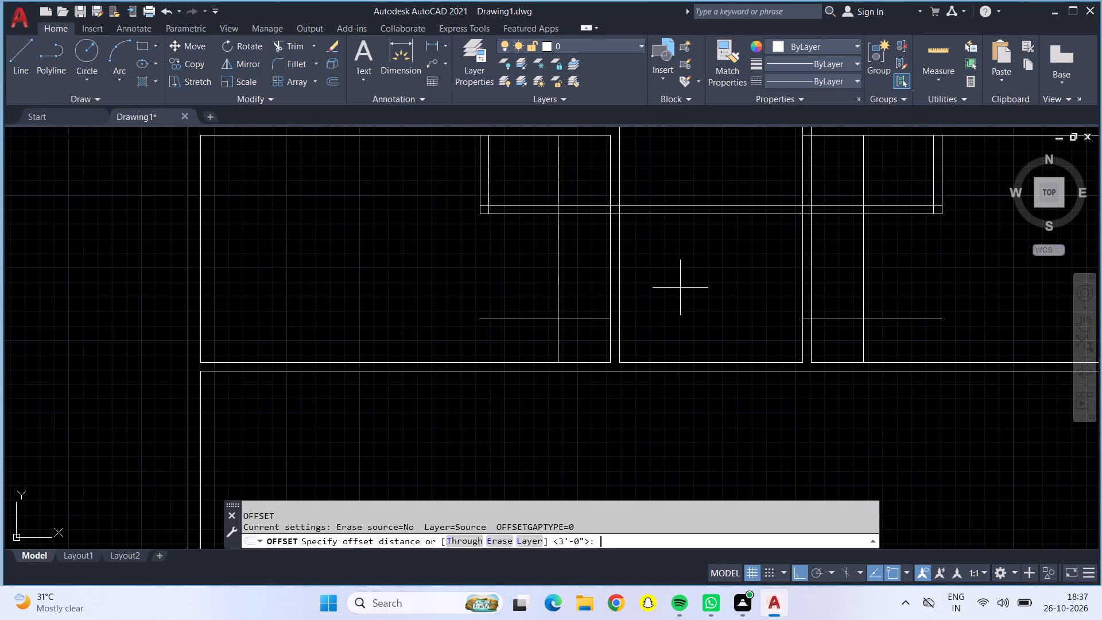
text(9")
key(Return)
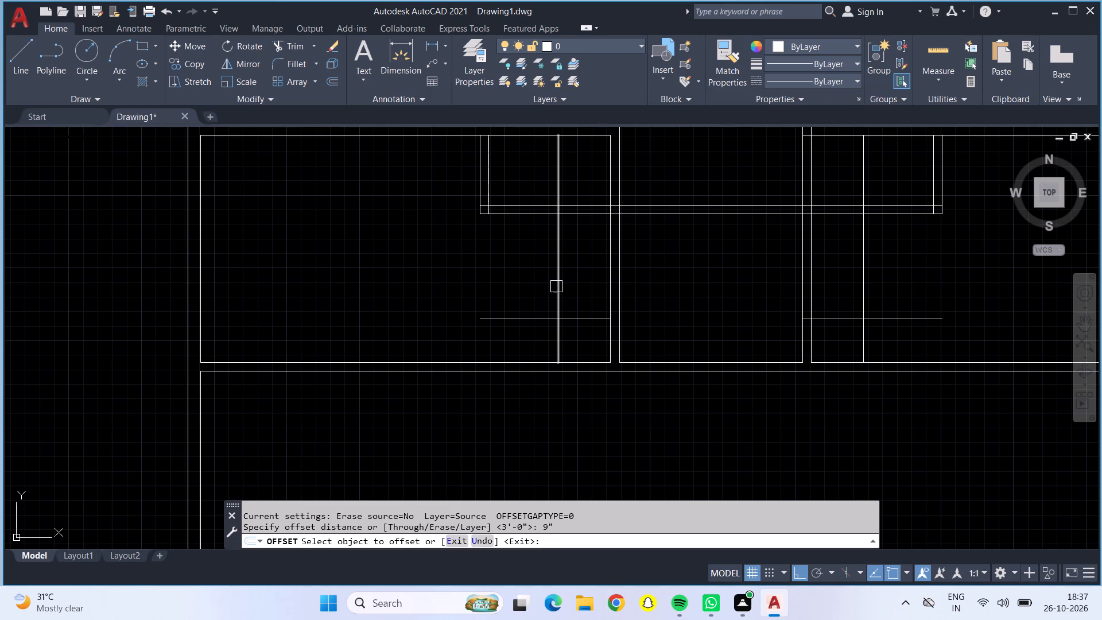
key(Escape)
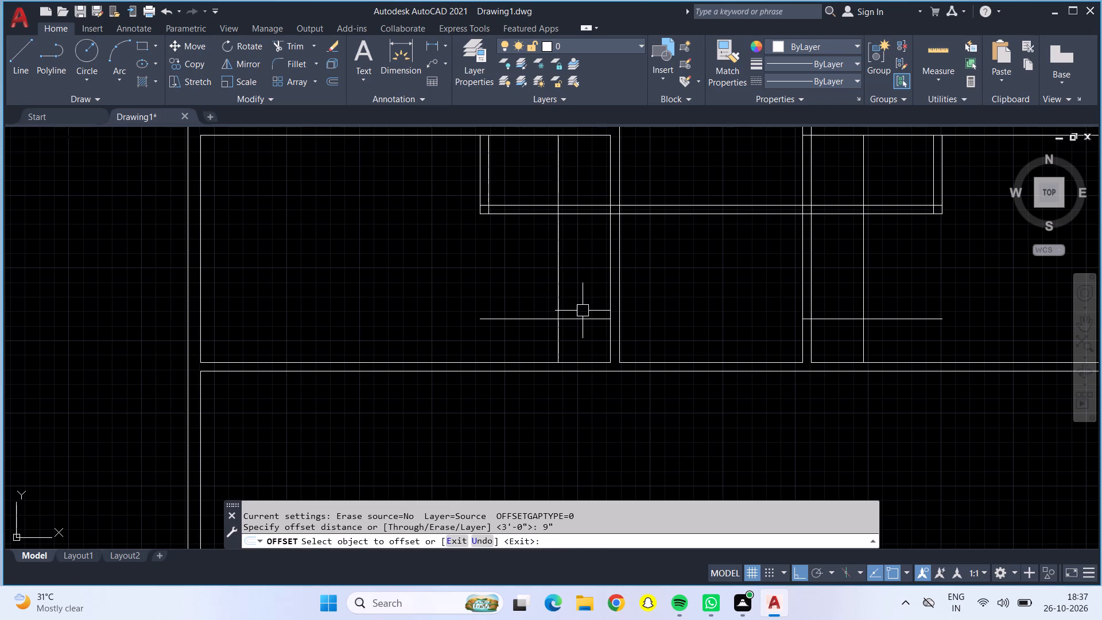
Offset the short horizontal line in the lower-left room 3' upward to halve the area below its corner enclosure.
key(o)
key(Return)
key(3)
key(apostrophe)
key(Return)
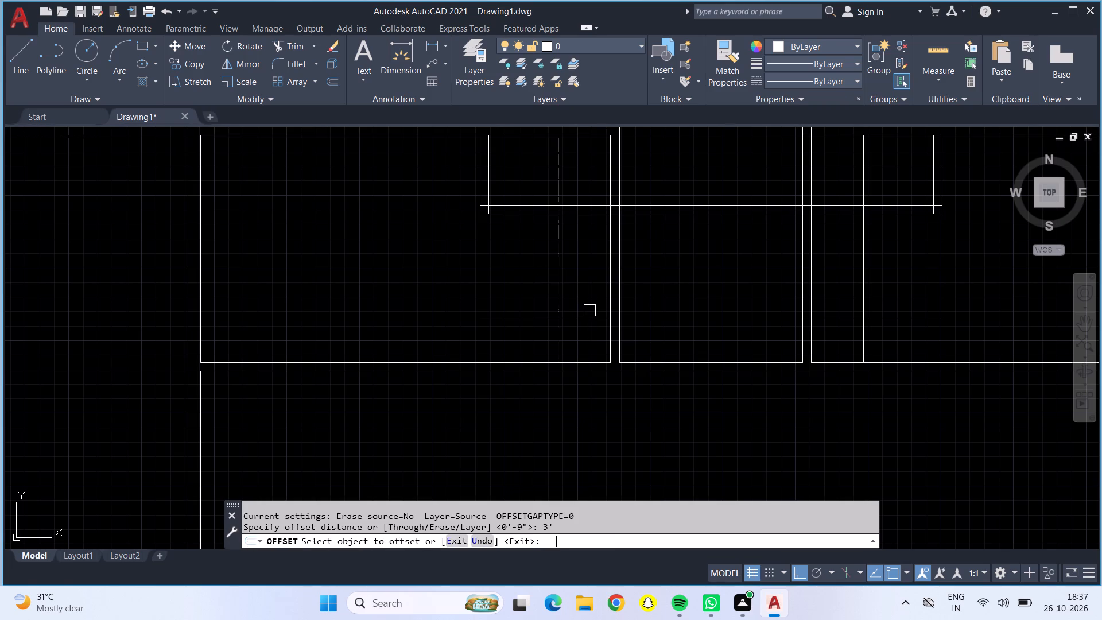
click(589, 317)
click(589, 250)
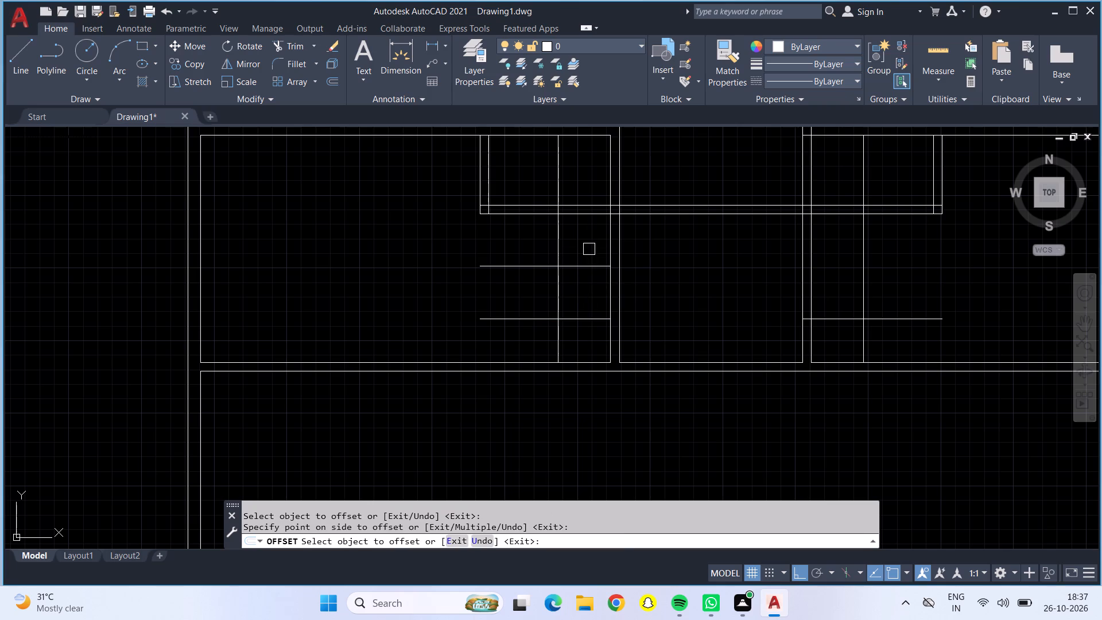
key(Escape)
Offset the new vertical line in the lower-left room 9" leftward six times in succession to form evenly spaced stair treads.
key(o)
key(Return)
key(9)
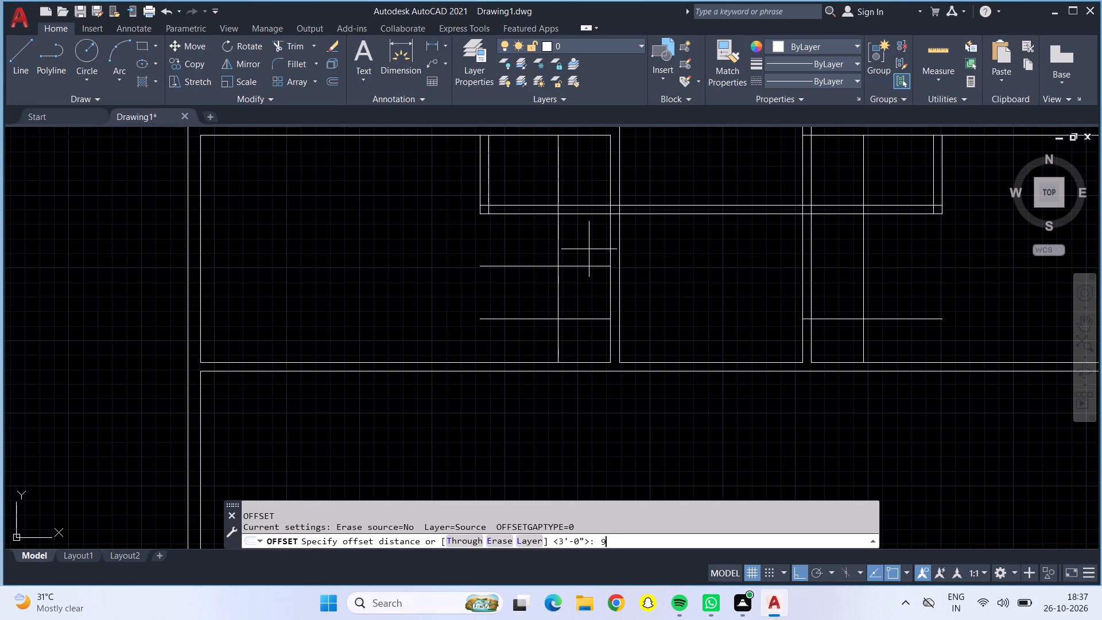
key(shift+quotedbl)
key(Return)
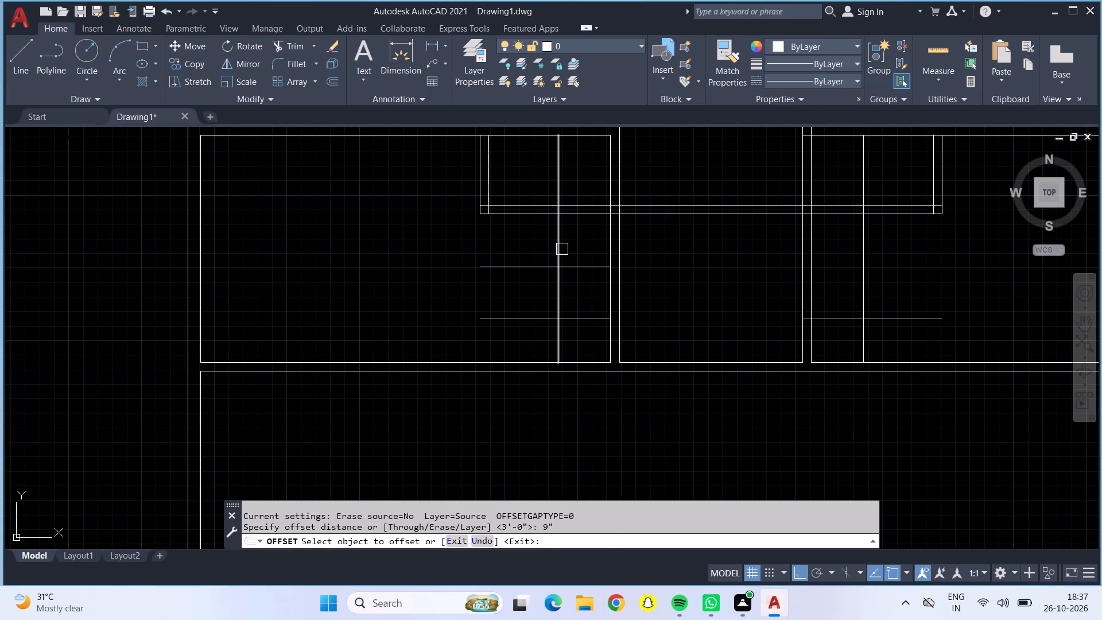
click(560, 283)
click(519, 285)
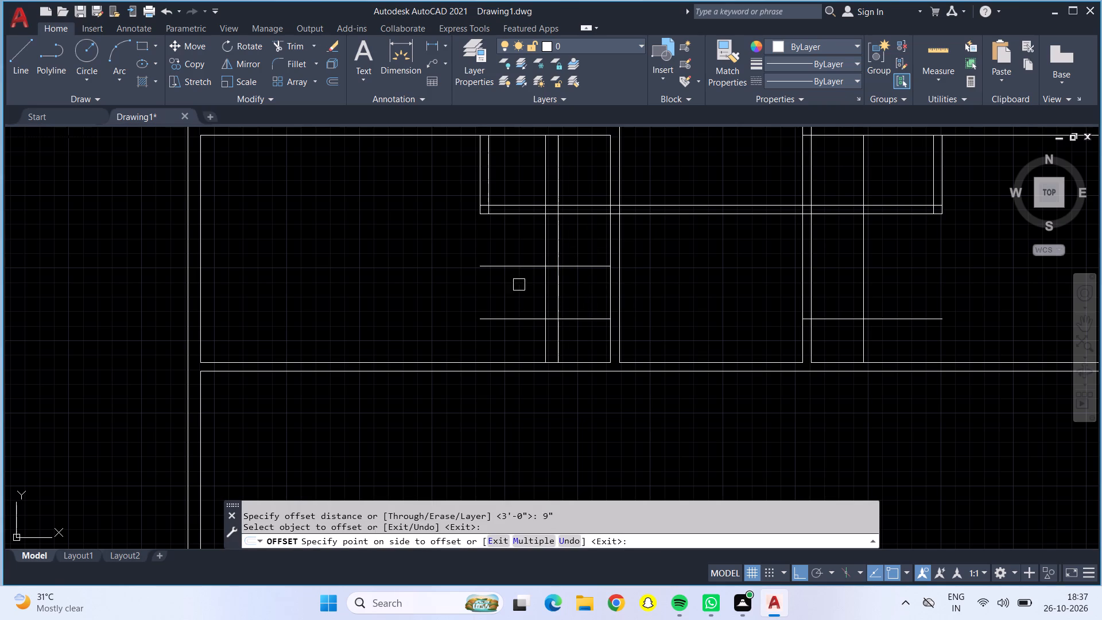
click(544, 293)
click(525, 290)
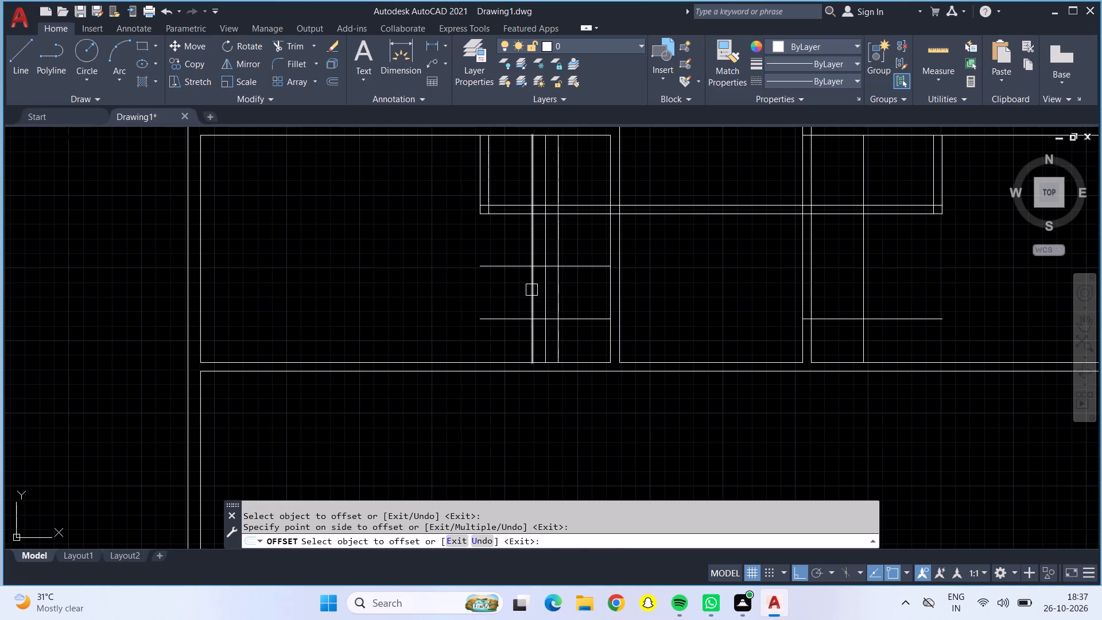
click(531, 290)
click(507, 290)
click(519, 293)
click(500, 290)
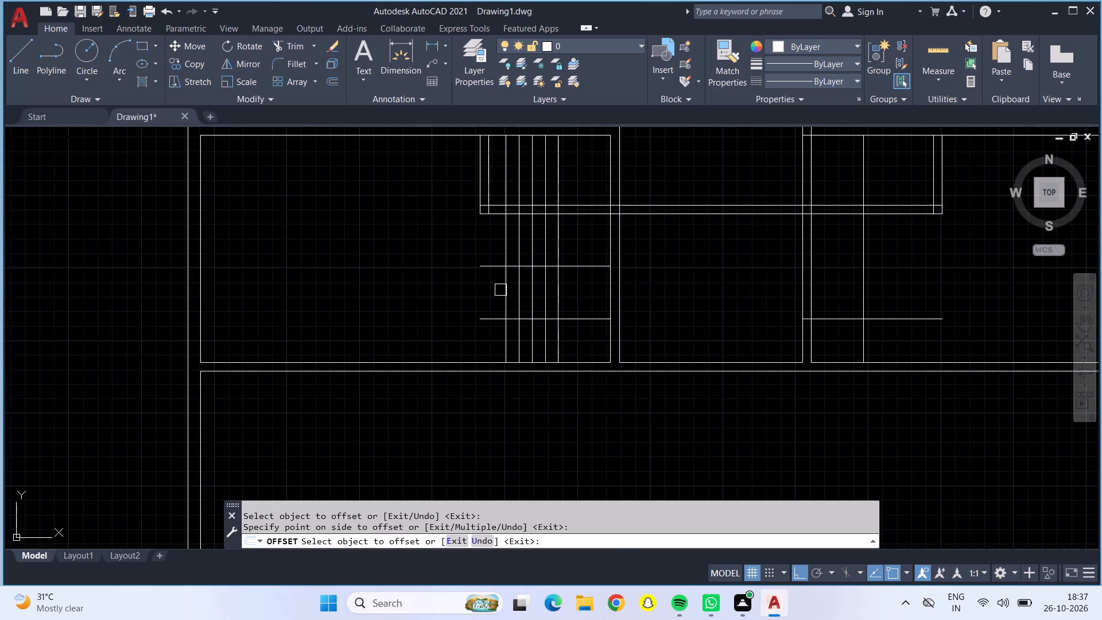
click(505, 245)
click(497, 244)
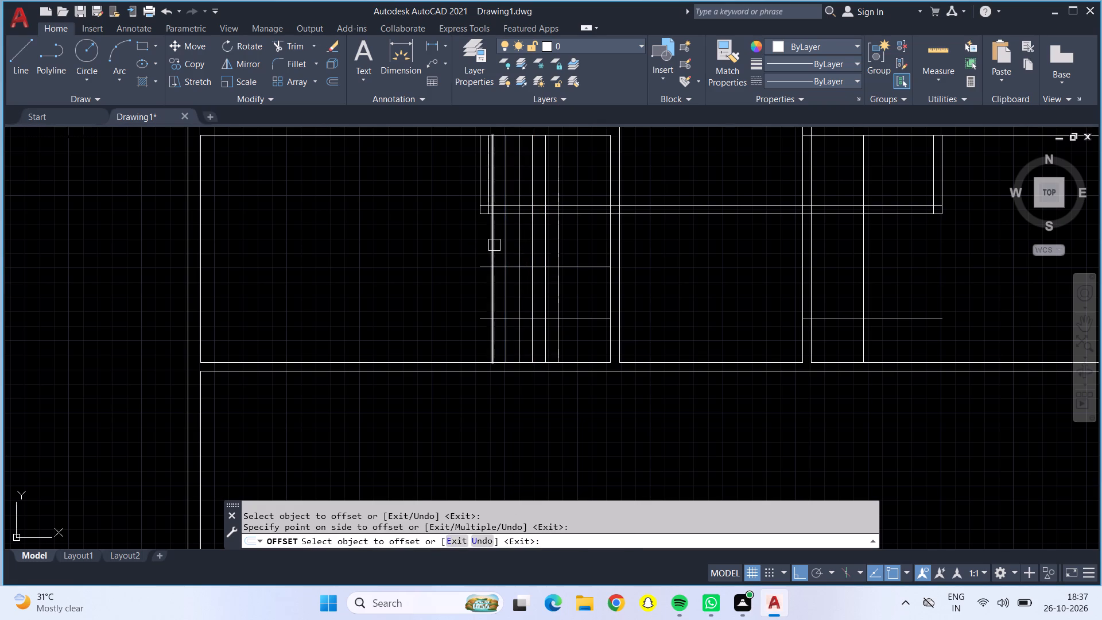
click(494, 245)
click(476, 246)
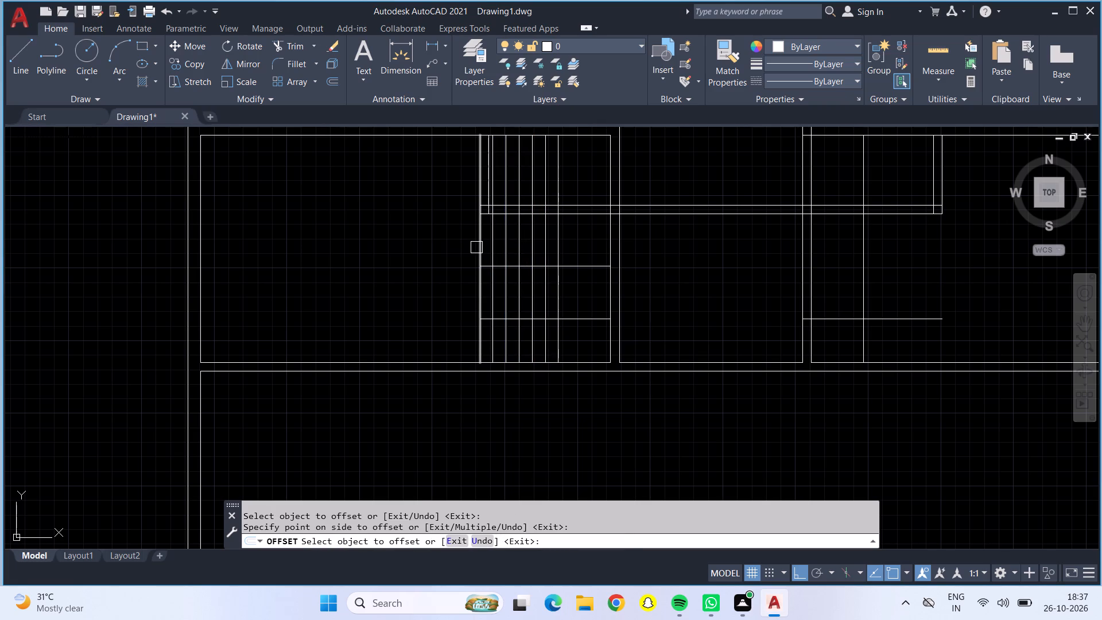
Trim the lower-left room's tread lines below the stair's bottom line and within the corner enclosure above.
click(300, 48)
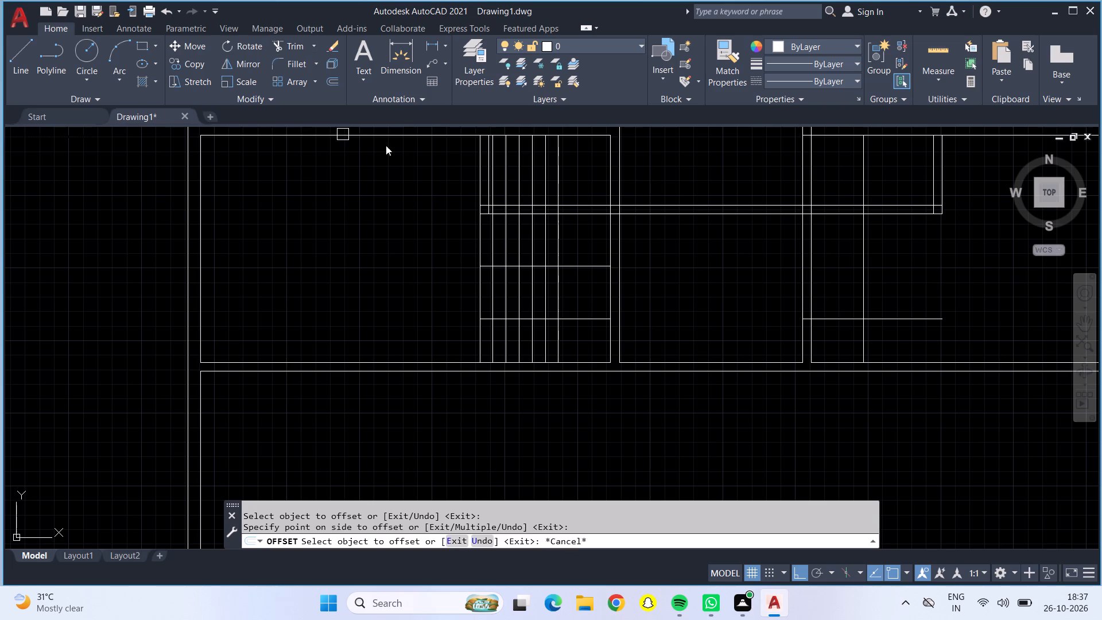
drag(452, 333, 489, 333)
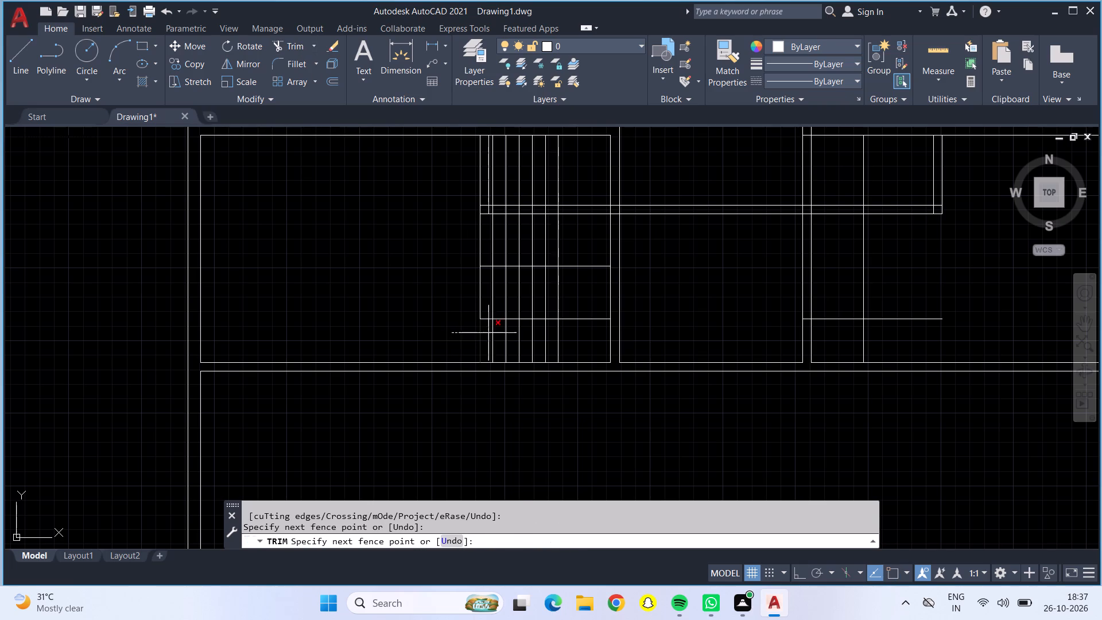
drag(489, 333, 566, 331)
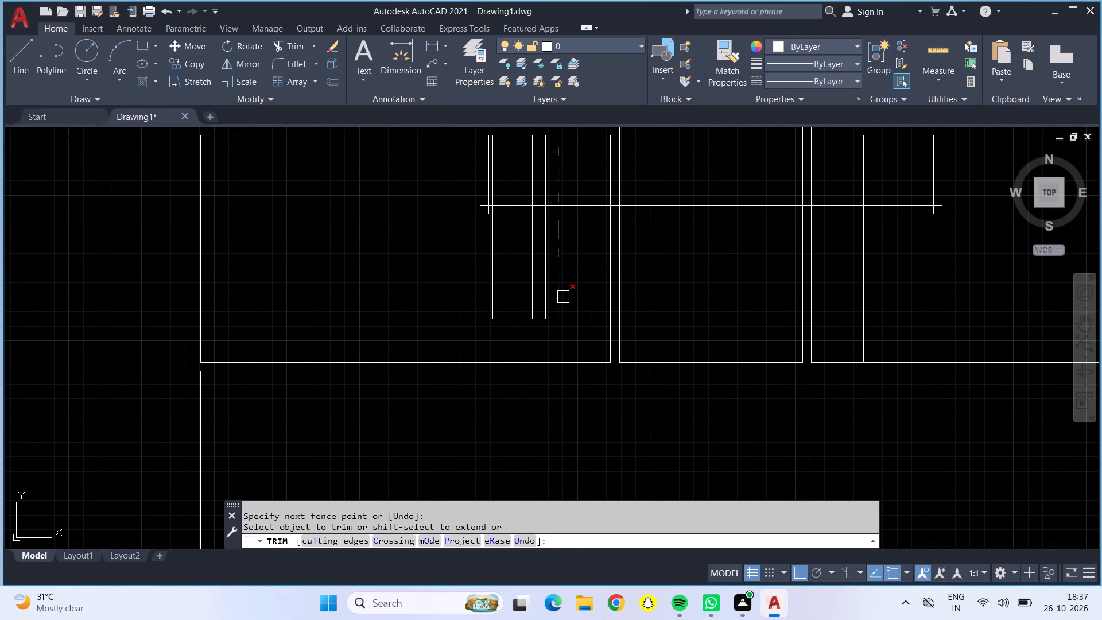
drag(573, 179, 536, 184)
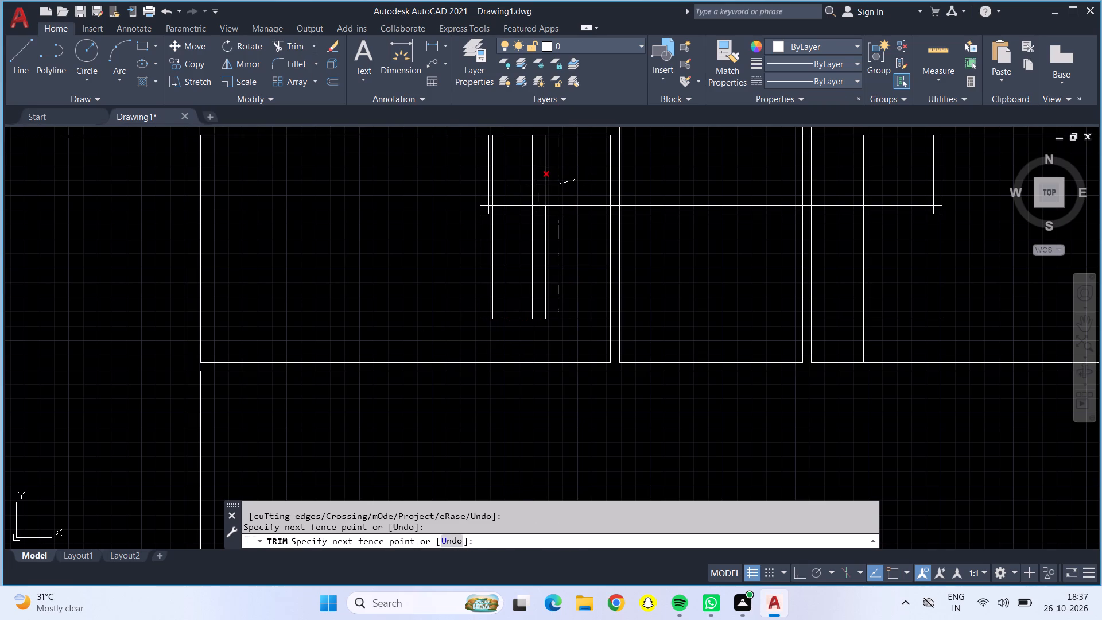
drag(536, 184, 482, 180)
Trim the remaining vertical line pieces between the two horizontal wall lines above the lower-left stair.
scroll(554, 215, up, 2)
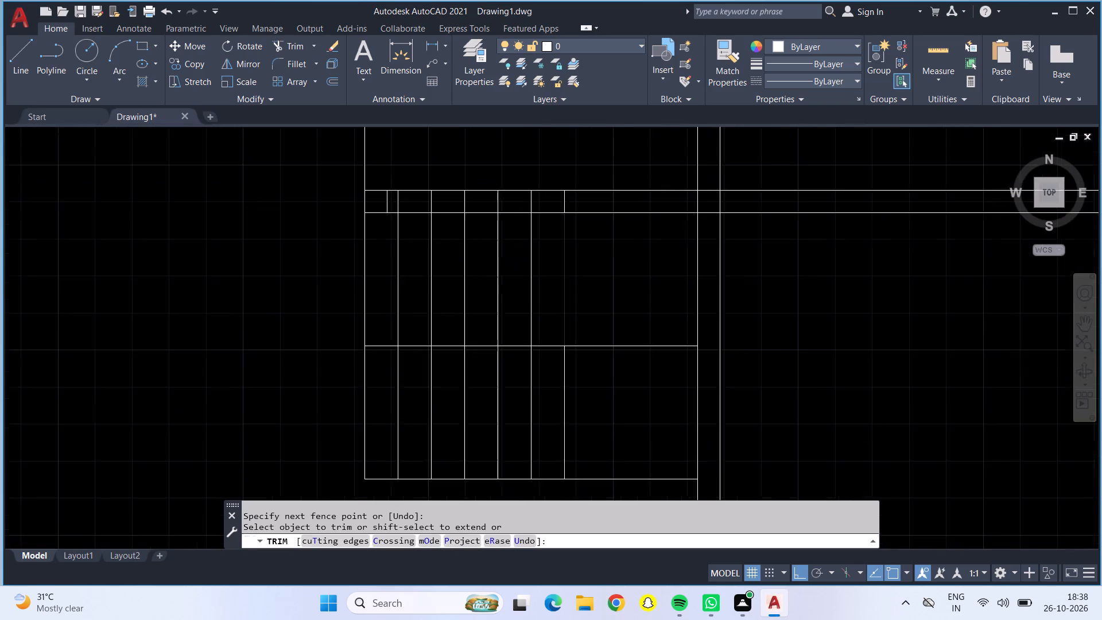
scroll(554, 215, up, 2)
drag(674, 181, 448, 187)
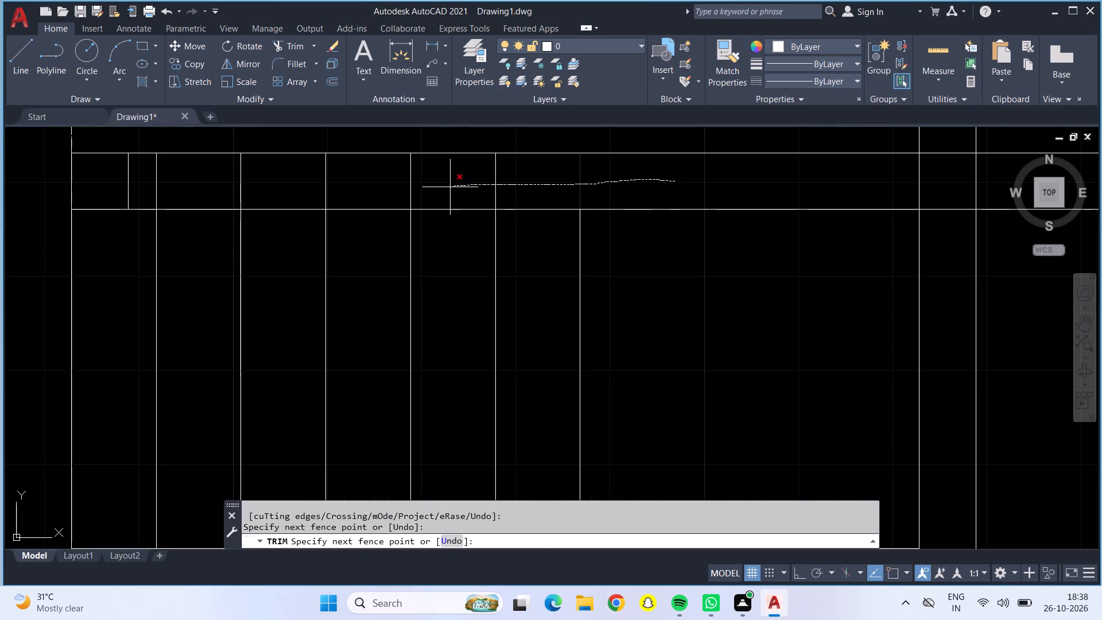
drag(448, 187, 131, 194)
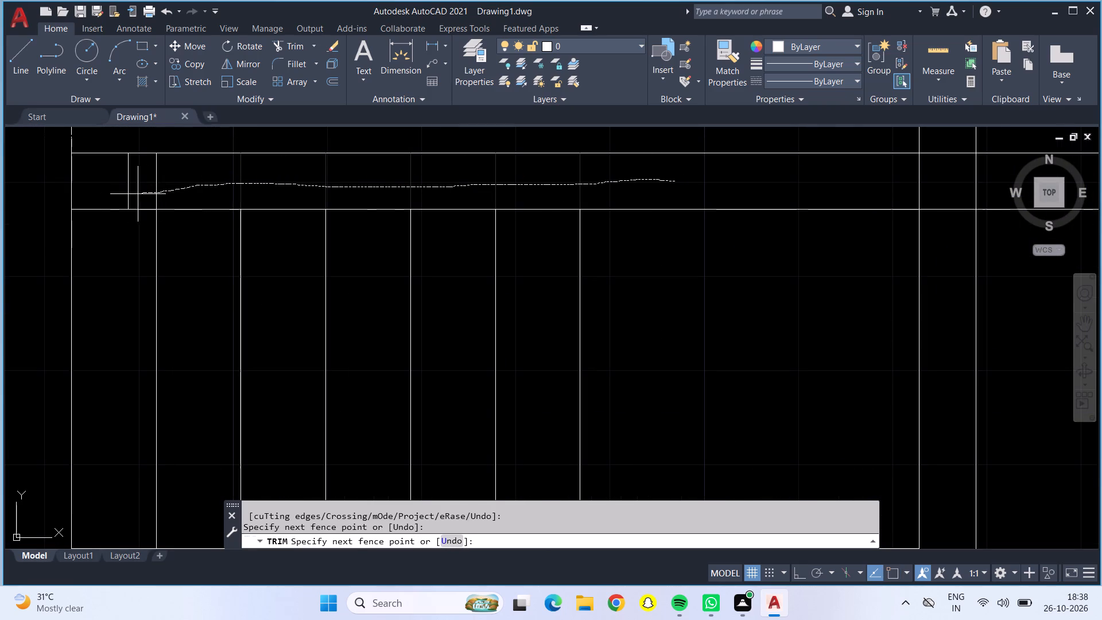
drag(131, 194, 129, 194)
click(129, 194)
scroll(234, 236, down, 2)
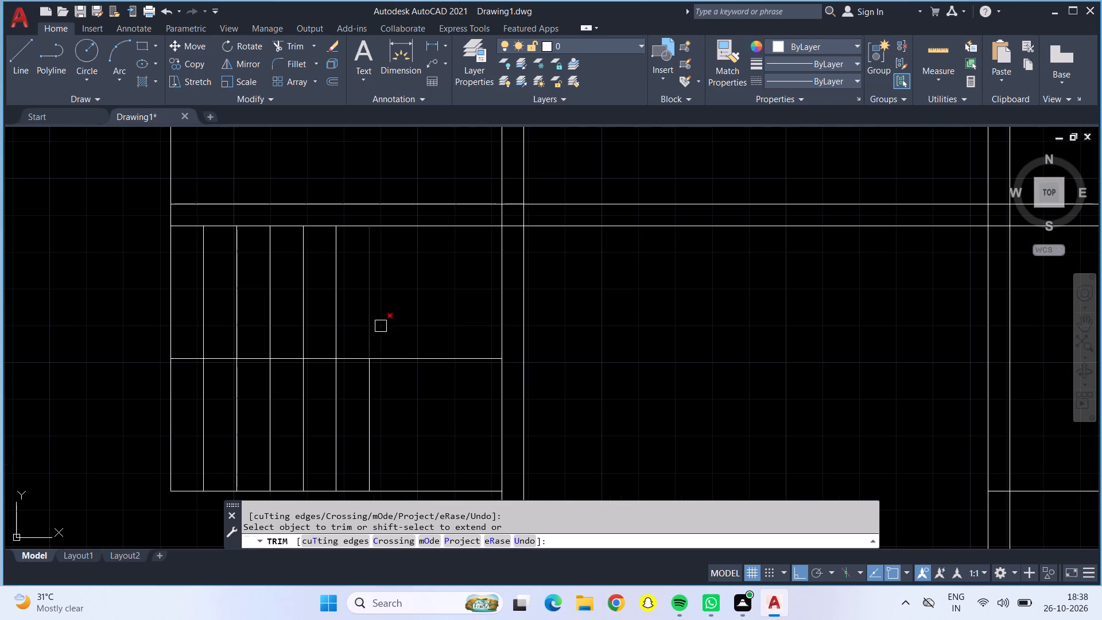
scroll(438, 402, down, 1)
scroll(536, 382, down, 1)
middle_drag(562, 372, 506, 367)
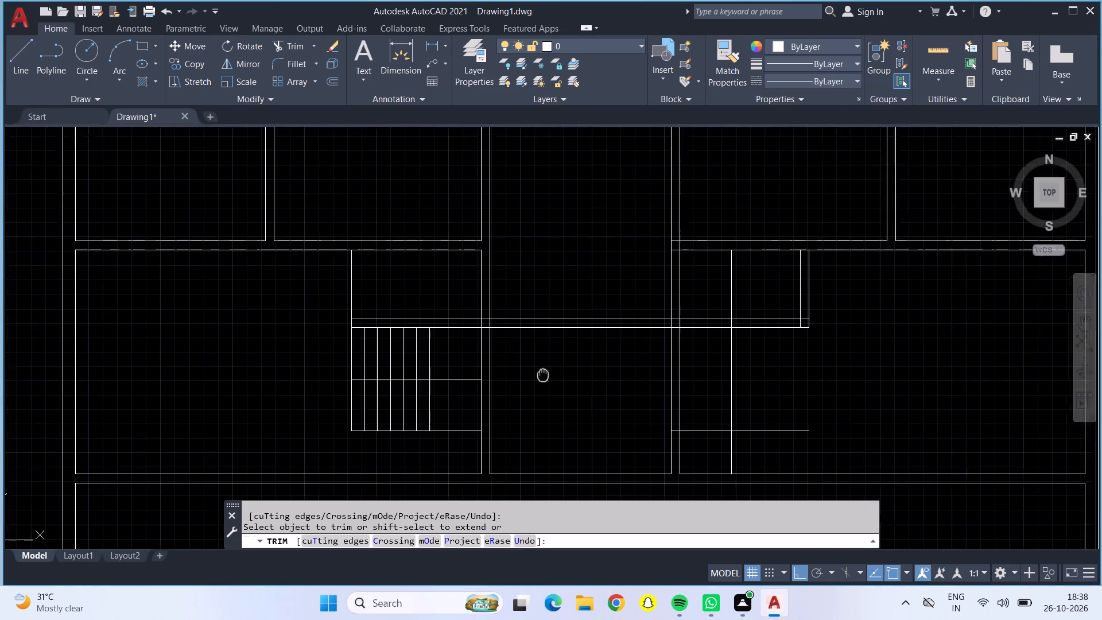
middle_drag(506, 367, 417, 336)
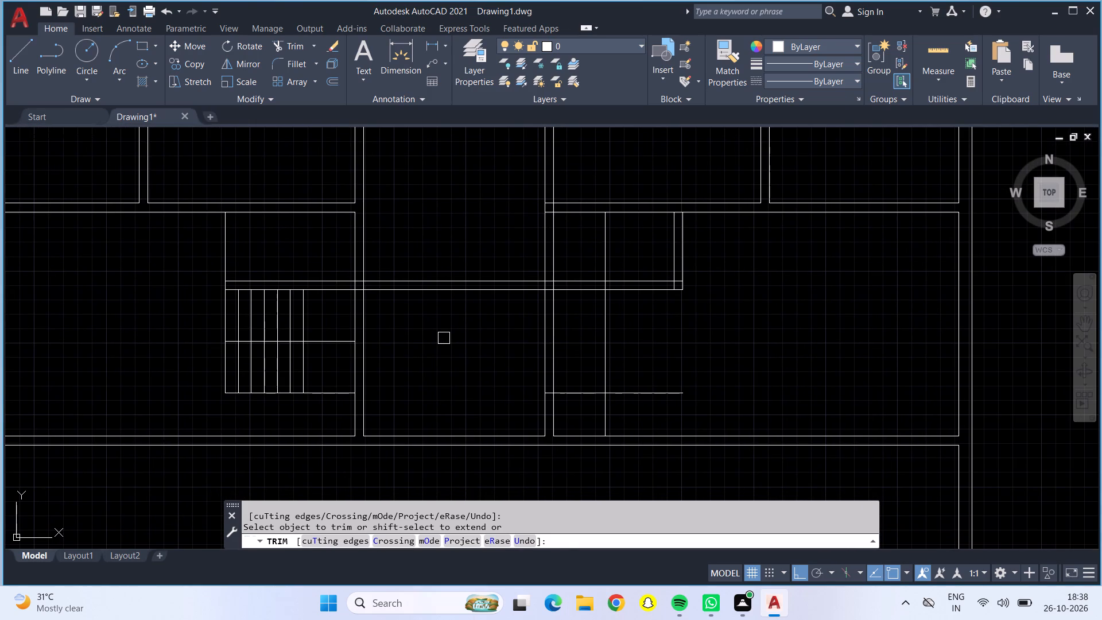
middle_drag(444, 338, 338, 329)
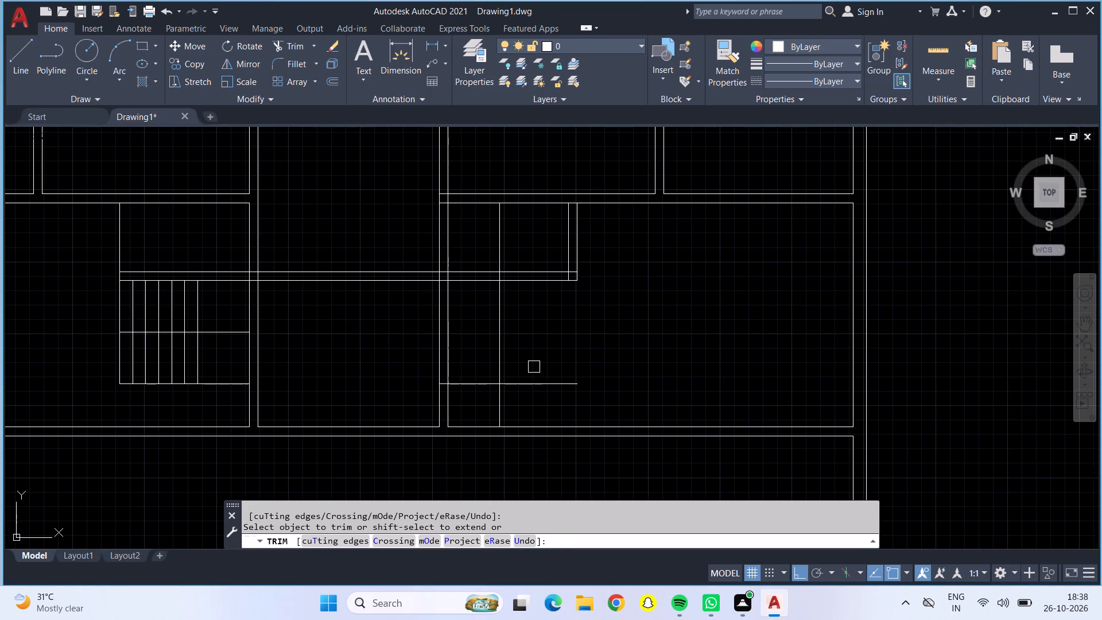
key(Escape)
Offset the short lower horizontal line in the lower-right room 3' upward.
key(o)
key(Return)
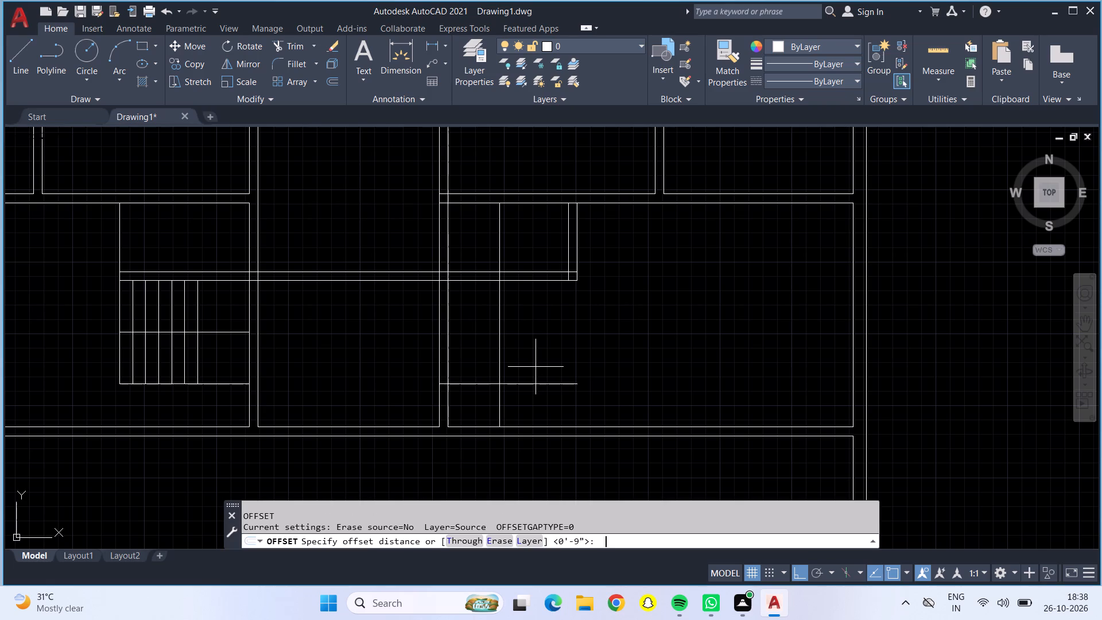
text(3')
key(Return)
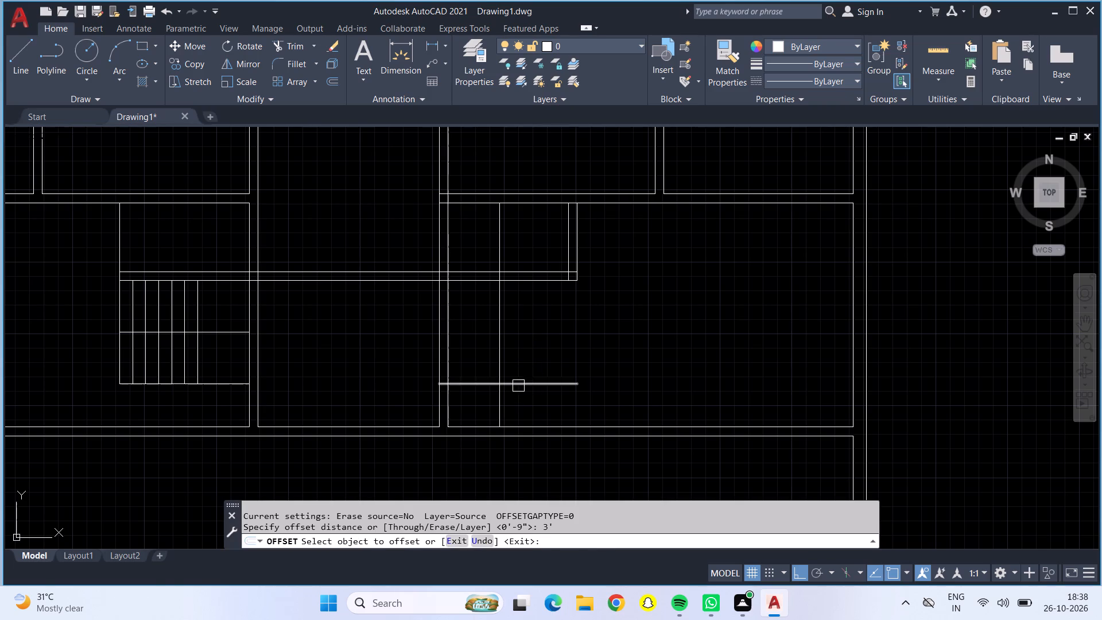
click(518, 386)
click(525, 327)
key(Escape)
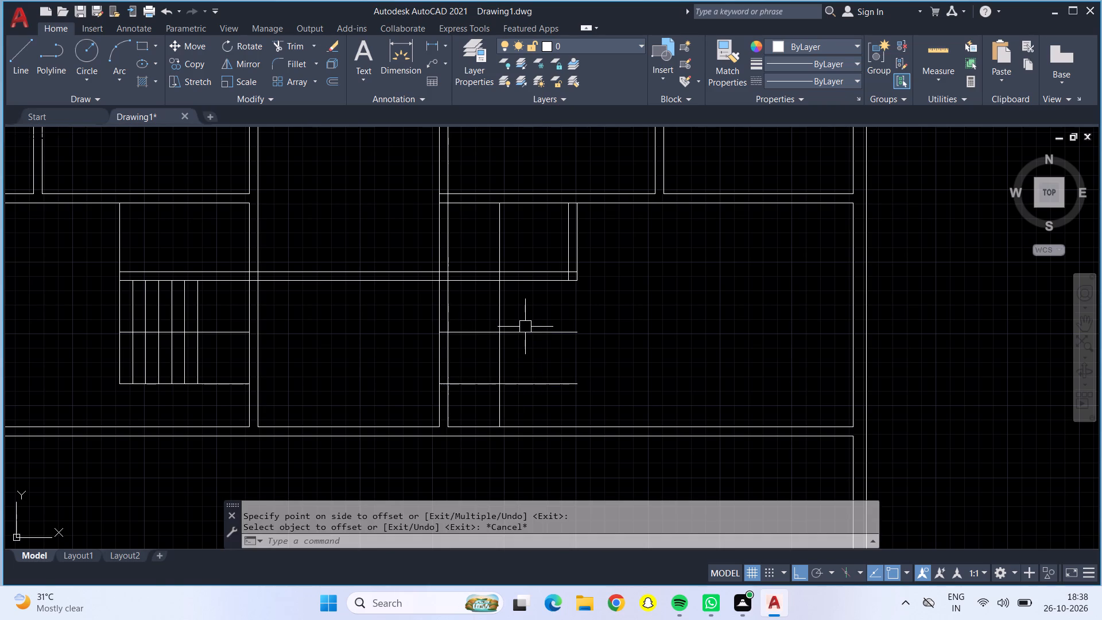
Offset the vertical line in the lower-right room 9" rightward six times in succession to form evenly spaced stair treads.
key(o)
key(Return)
text(9")
key(Return)
click(500, 309)
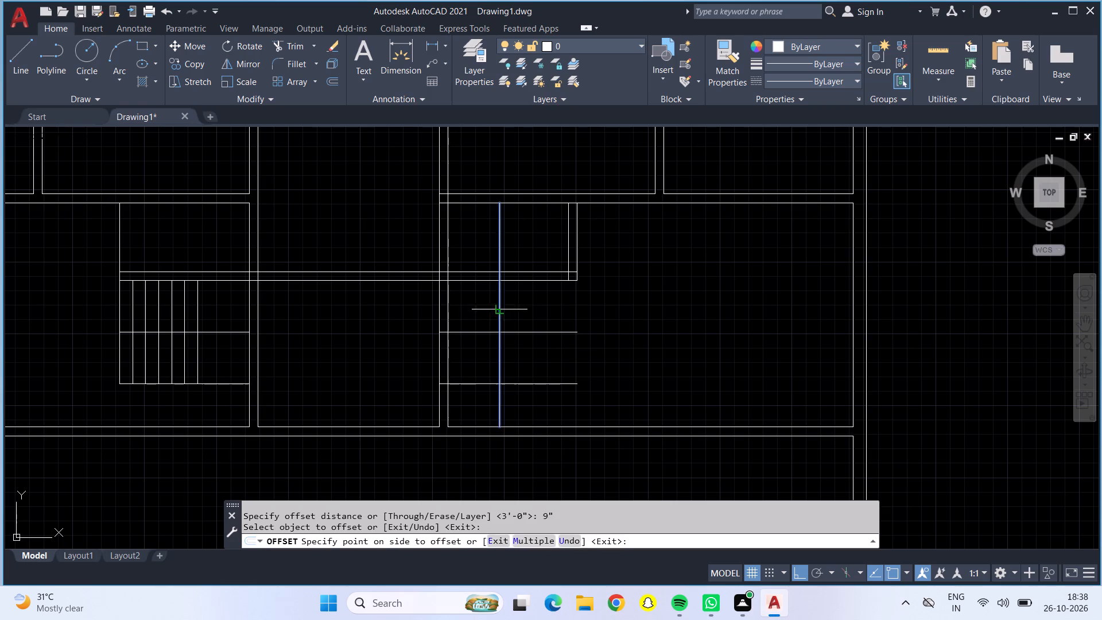
click(549, 316)
click(513, 311)
click(543, 316)
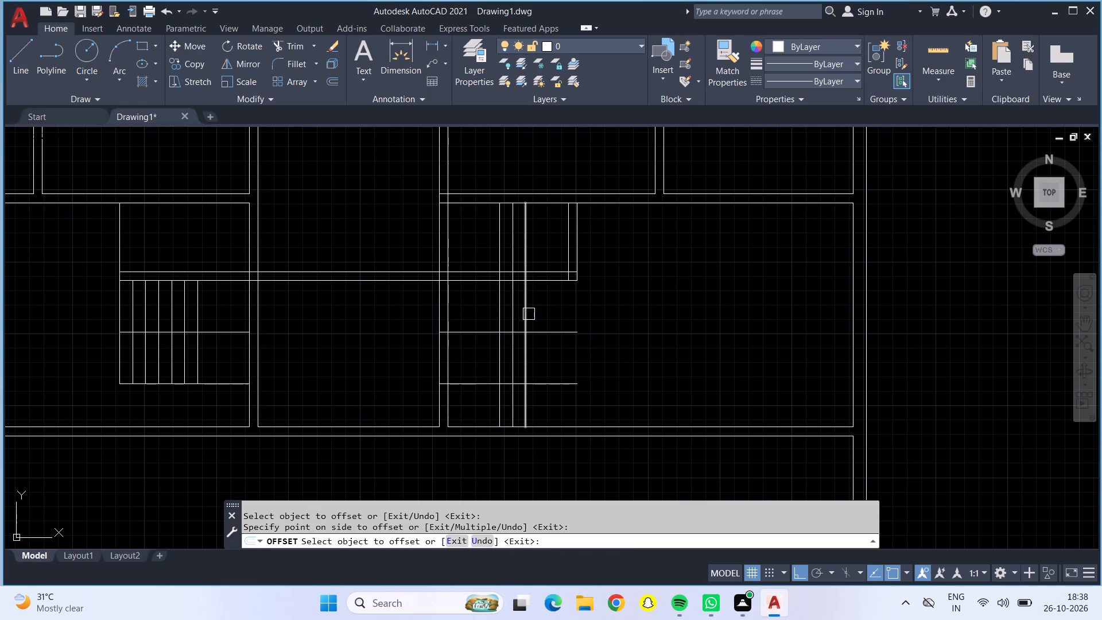
click(529, 314)
click(554, 319)
click(542, 317)
click(556, 316)
click(551, 317)
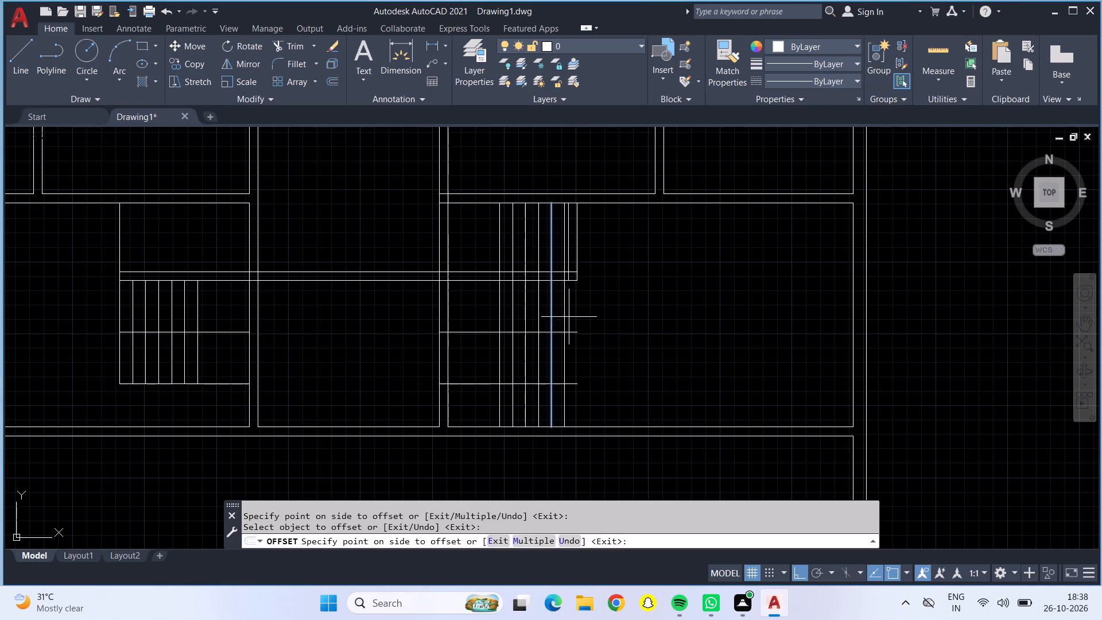
click(575, 320)
click(560, 319)
click(592, 320)
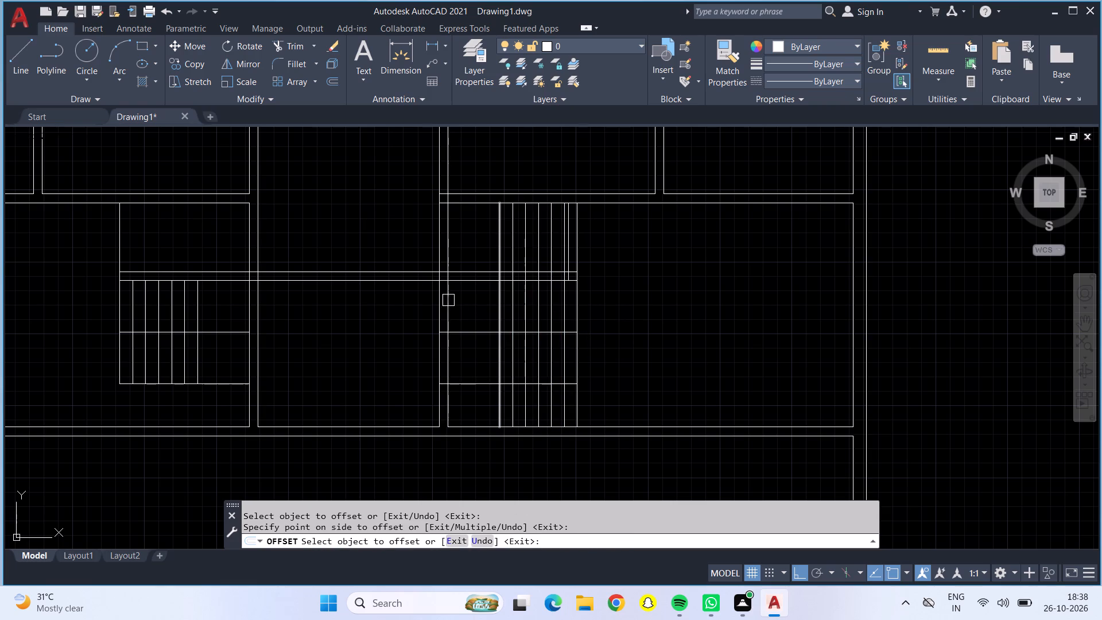
key(Escape)
Trim the lower-right room's tread lines above the upper horizontal wall line and below the stair's bottom line.
drag(309, 46, 311, 60)
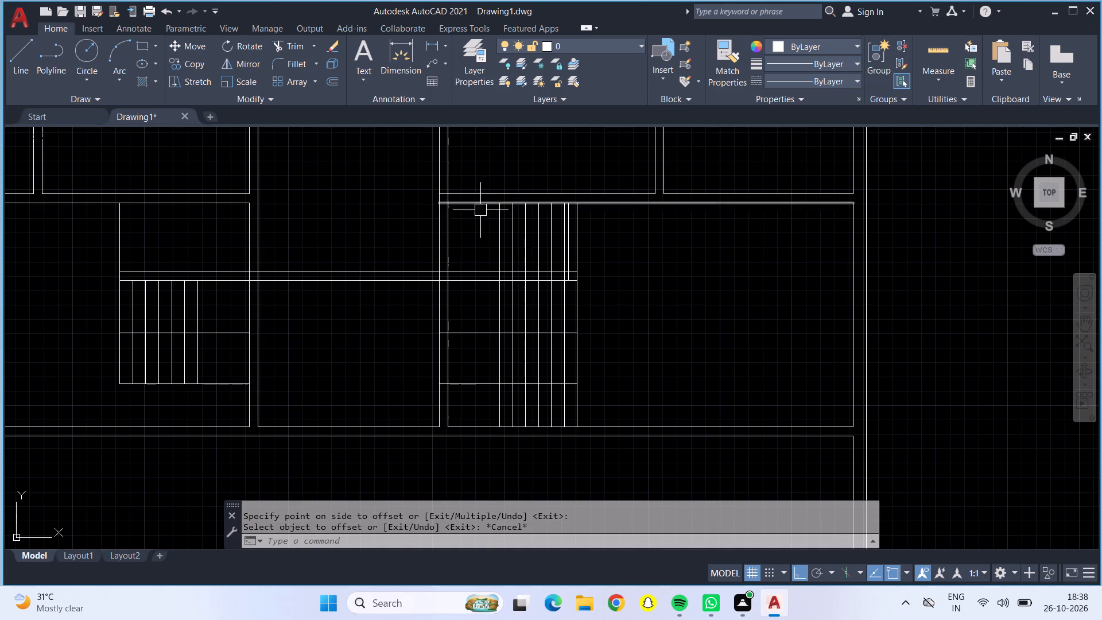
drag(294, 51, 296, 62)
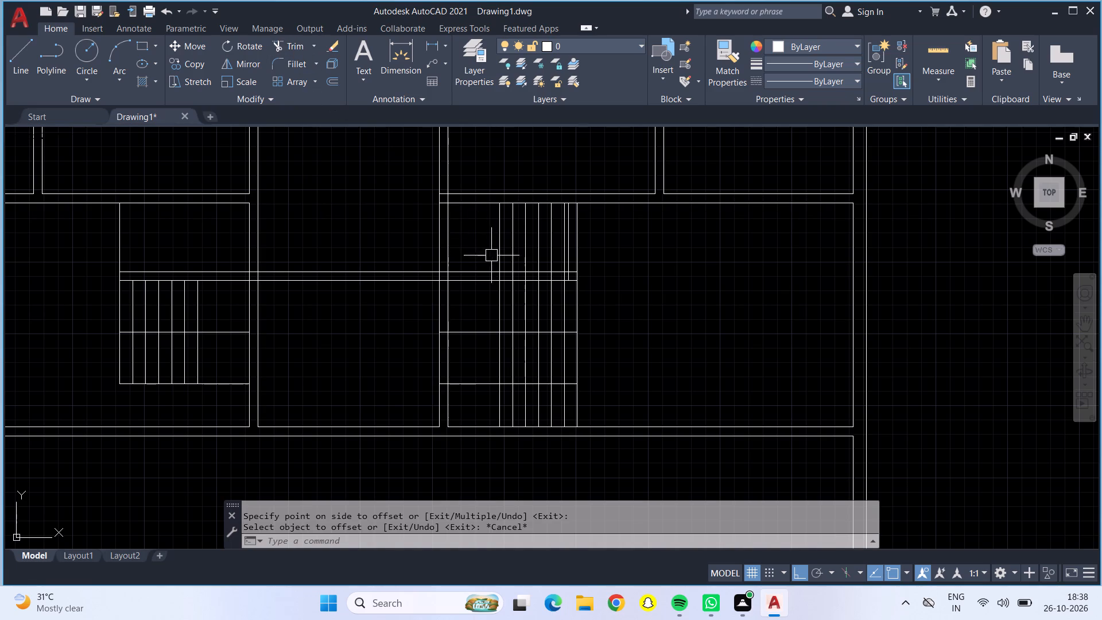
click(287, 50)
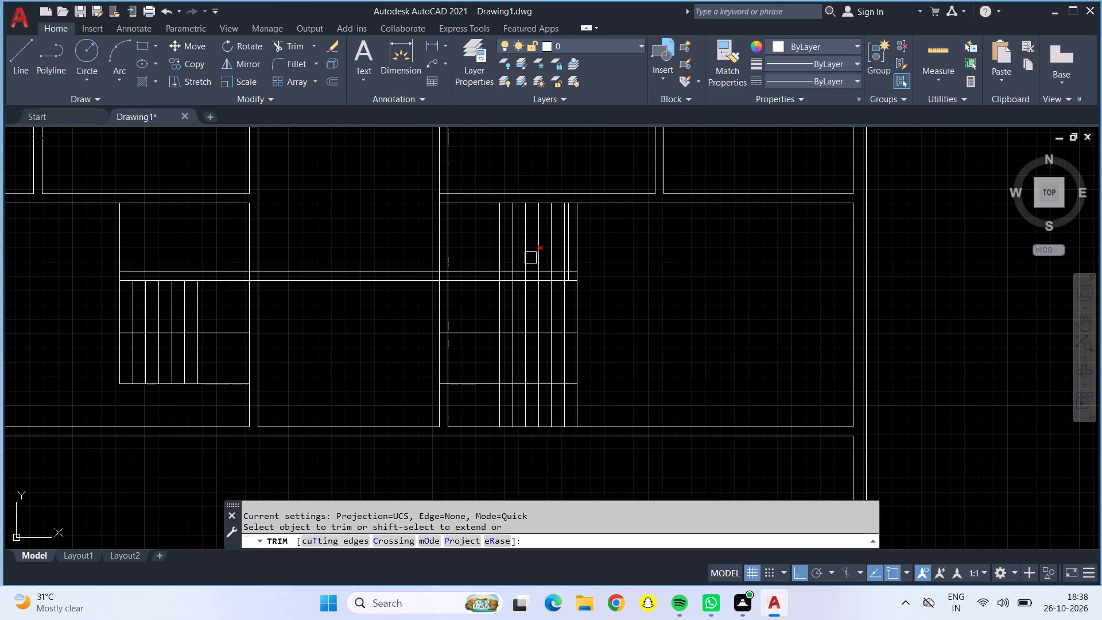
double_click(502, 241)
drag(486, 232, 573, 243)
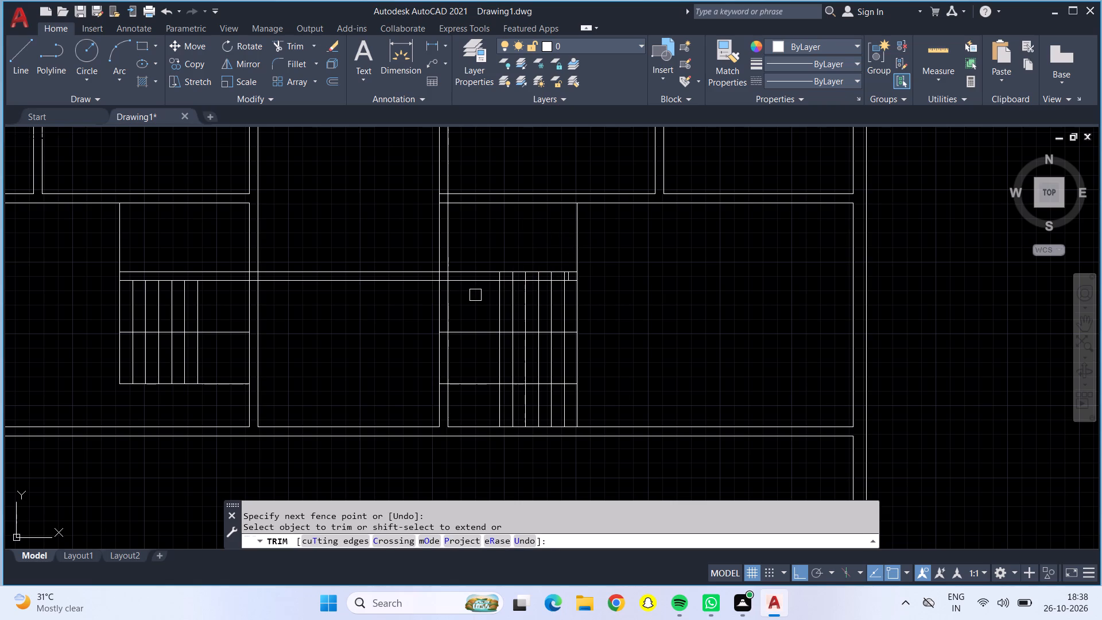
drag(483, 402, 484, 402)
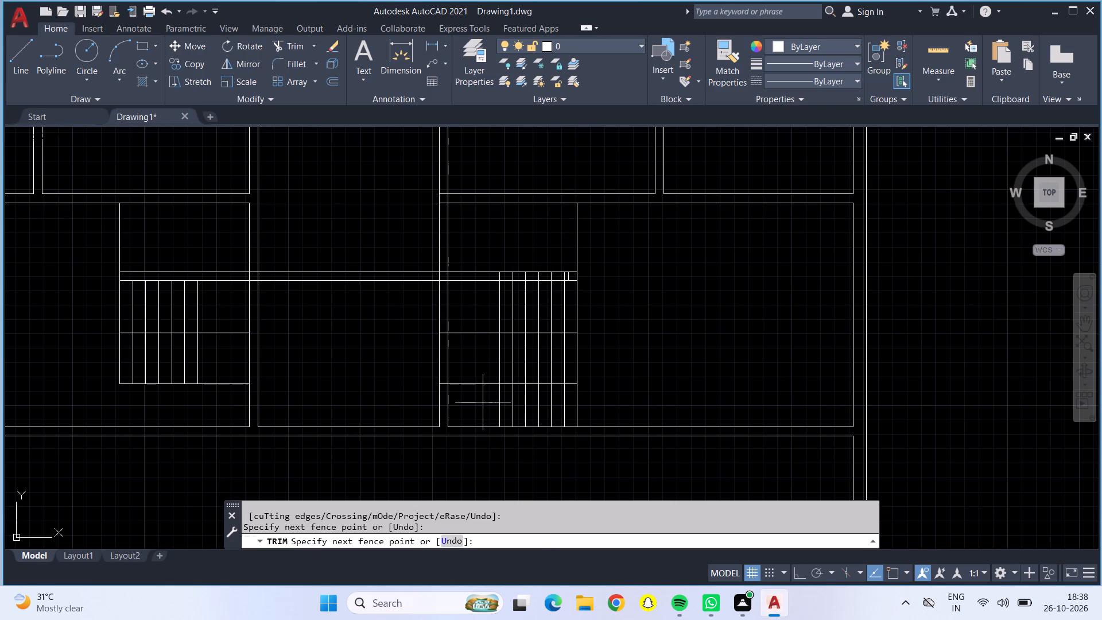
drag(484, 402, 592, 394)
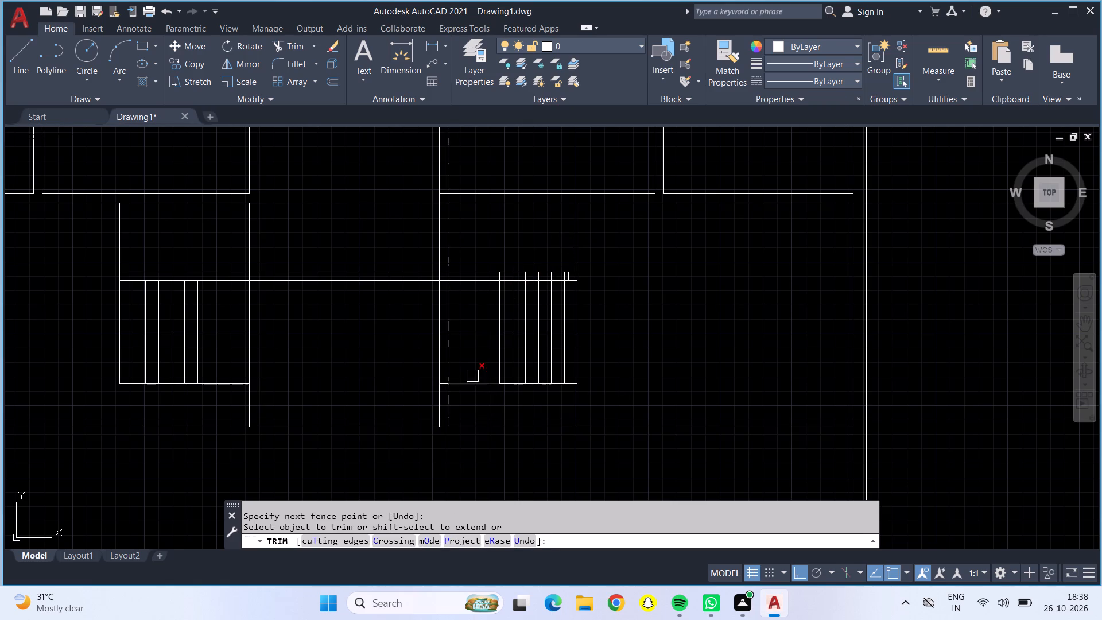
Trim the lower-right stair's middle and bottom horizontal lines where they run through the adjoining vertical wall.
scroll(445, 350, up, 2)
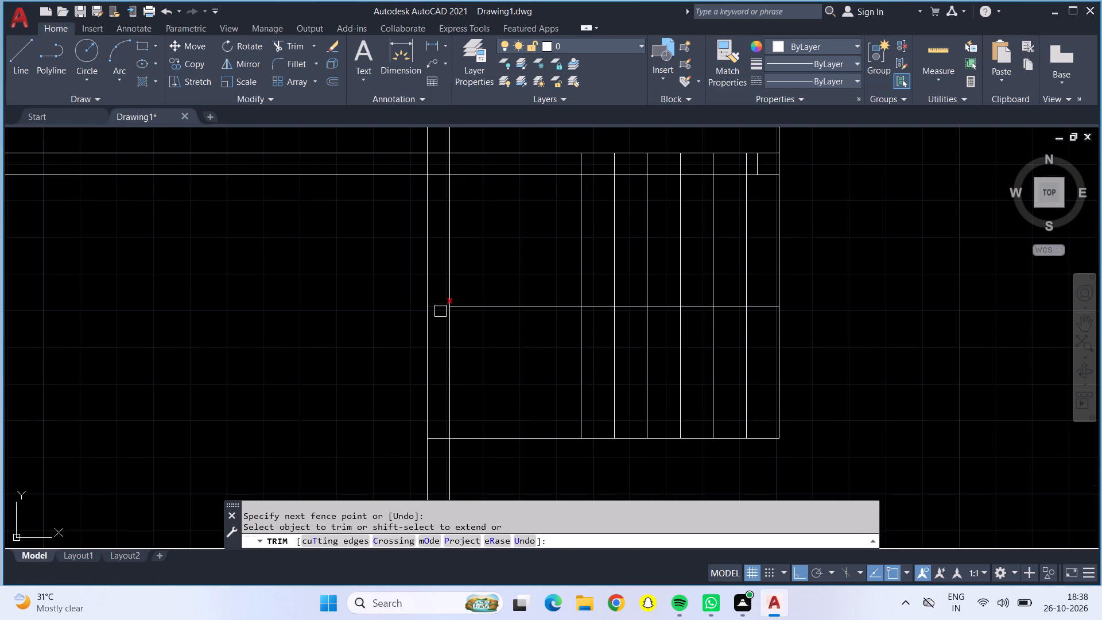
click(440, 311)
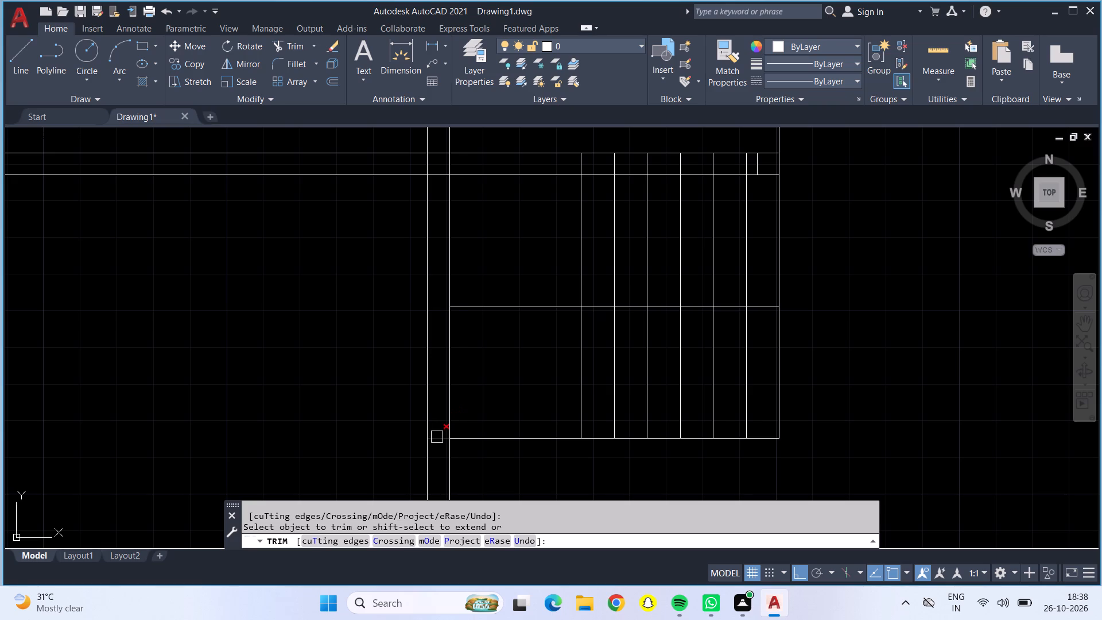
click(437, 437)
Trim the crossing line pieces inside the junction of the horizontal wall and the vertical wall beside the lower-right stair.
scroll(436, 431, up, 1)
scroll(436, 431, down, 1)
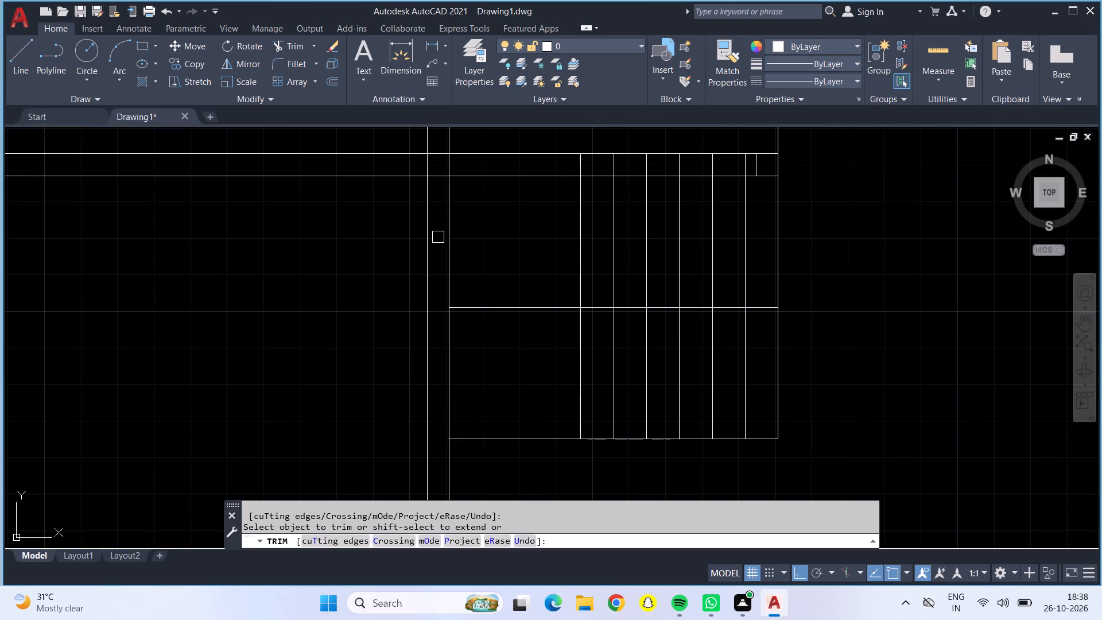
scroll(443, 169, down, 1)
middle_drag(413, 213, 408, 366)
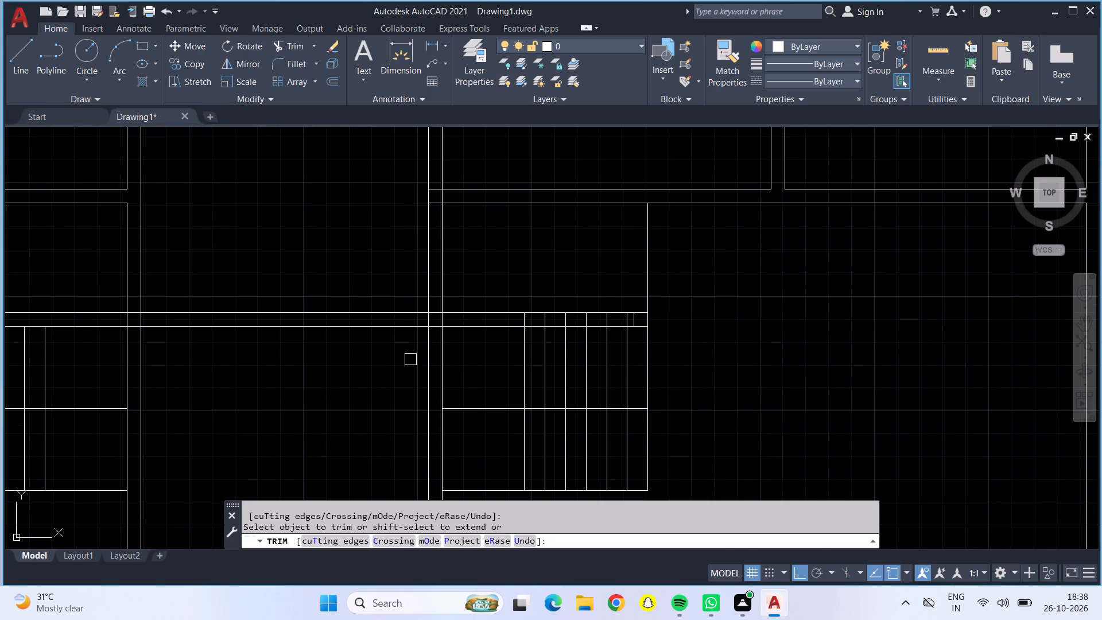
scroll(432, 325, up, 2)
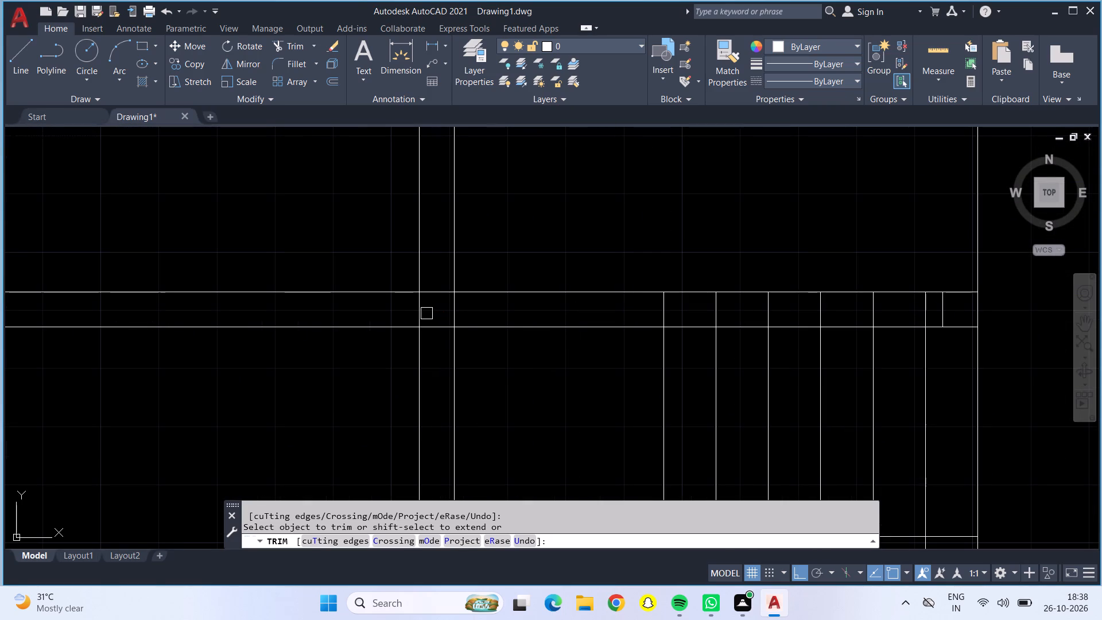
click(422, 312)
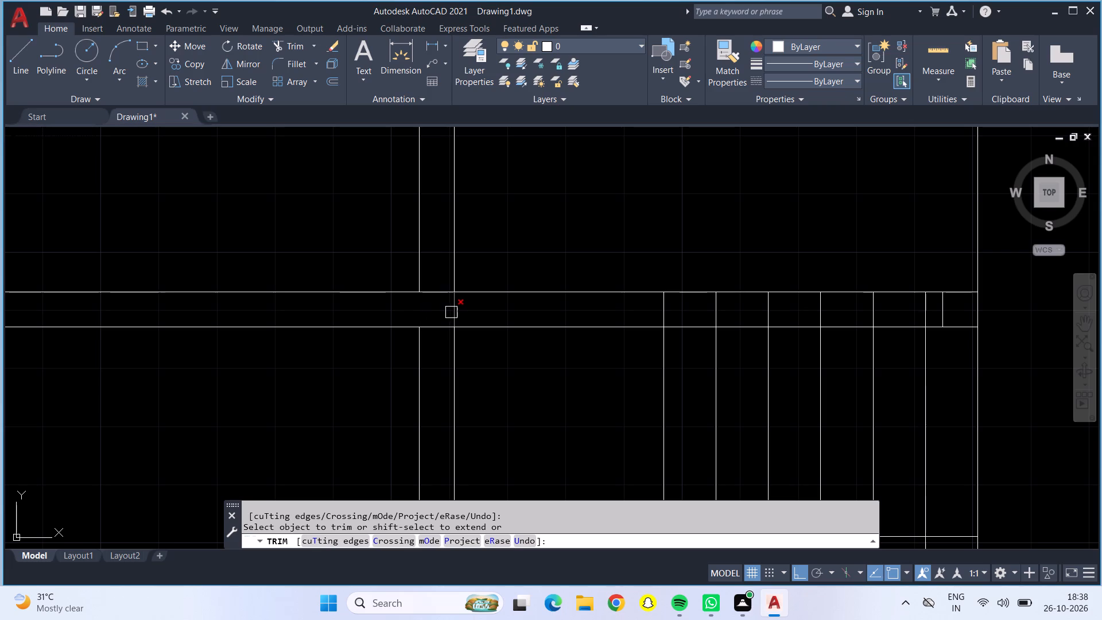
click(455, 312)
click(441, 327)
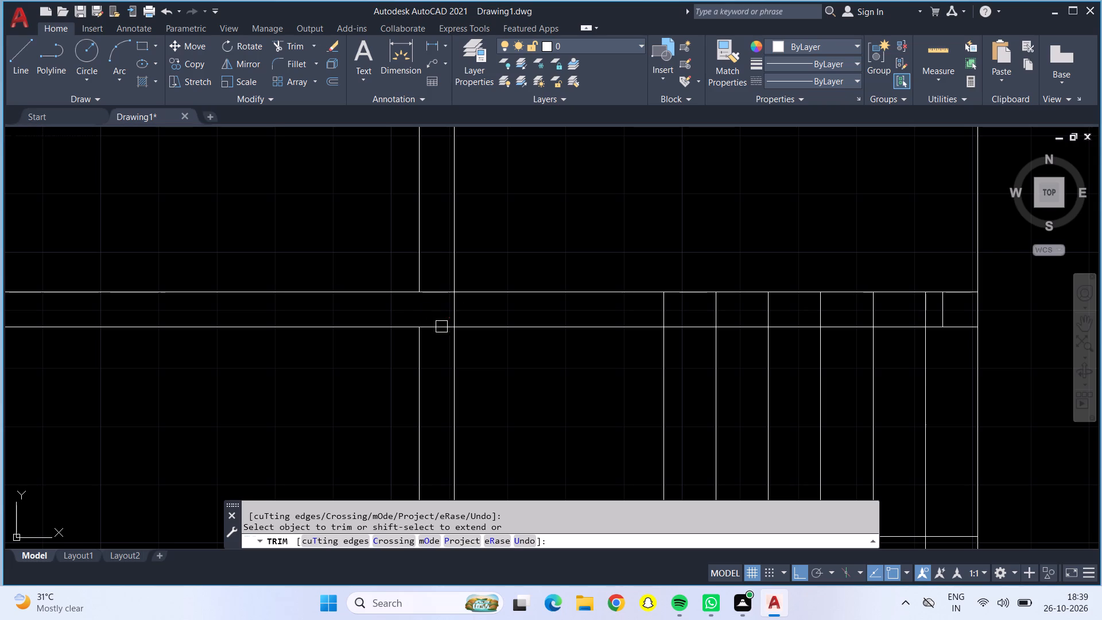
click(439, 290)
double_click(439, 324)
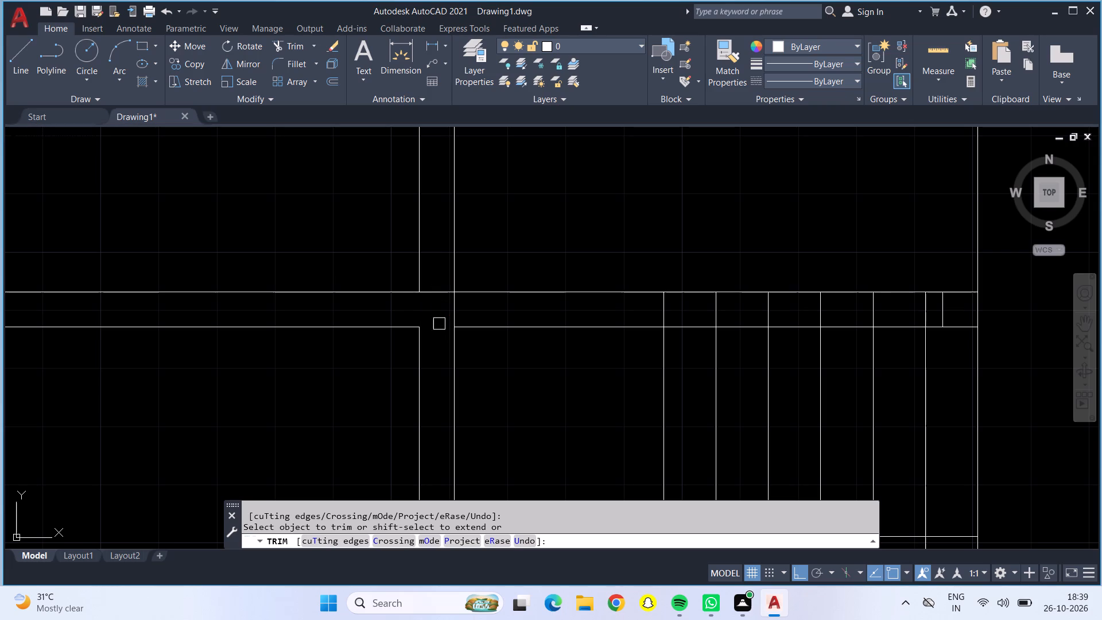
click(438, 292)
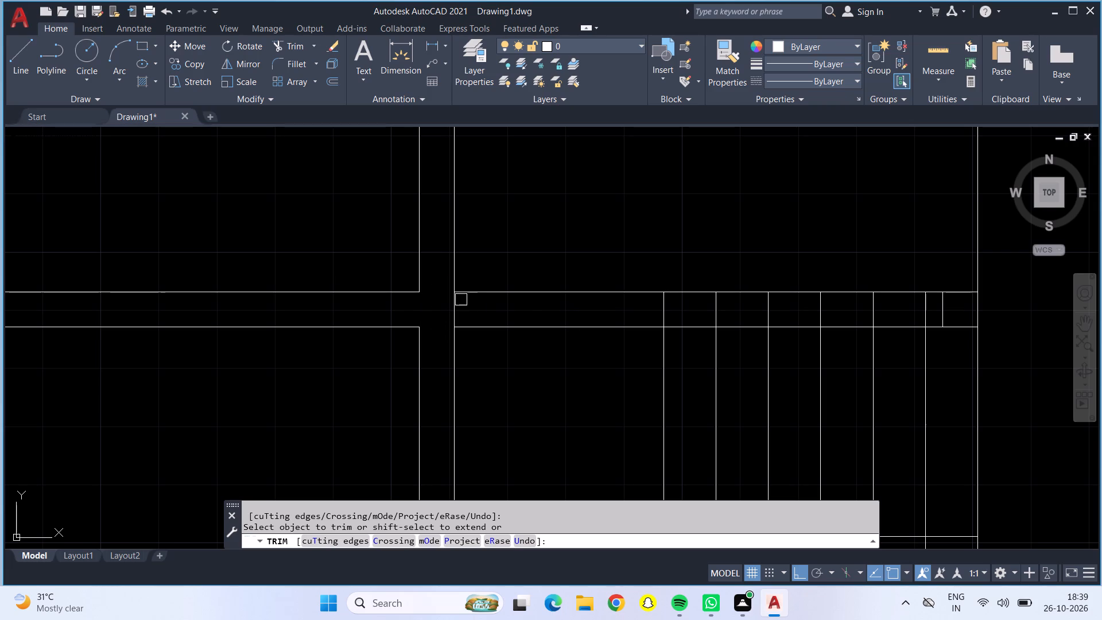
Trim the remaining vertical tread pieces between the two horizontal wall lines above the lower-right stair.
click(456, 300)
click(636, 303)
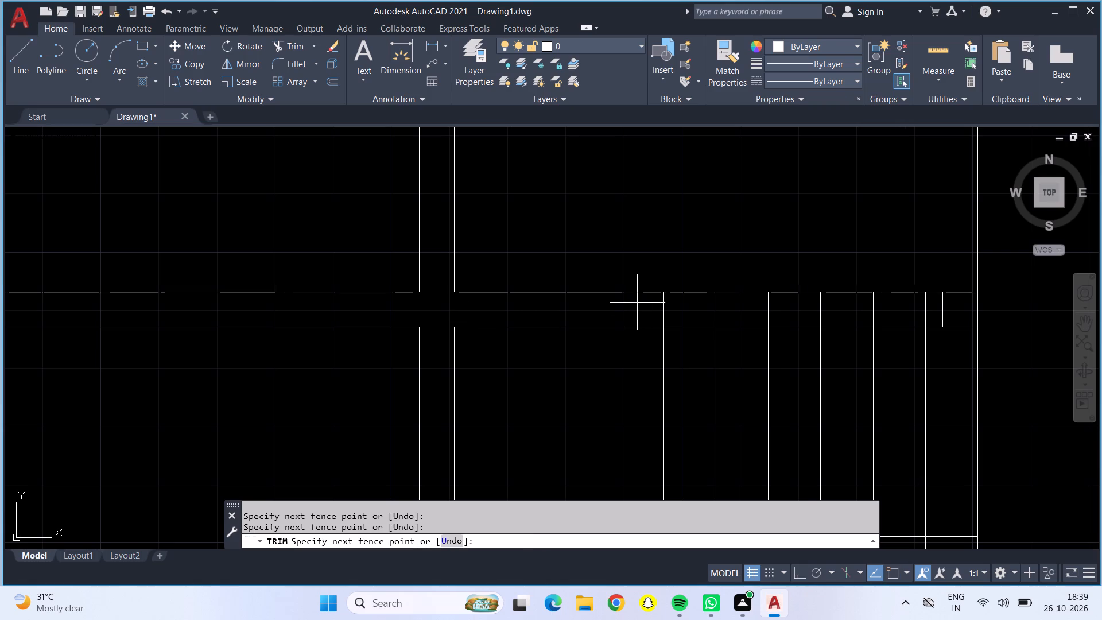
click(822, 305)
click(823, 304)
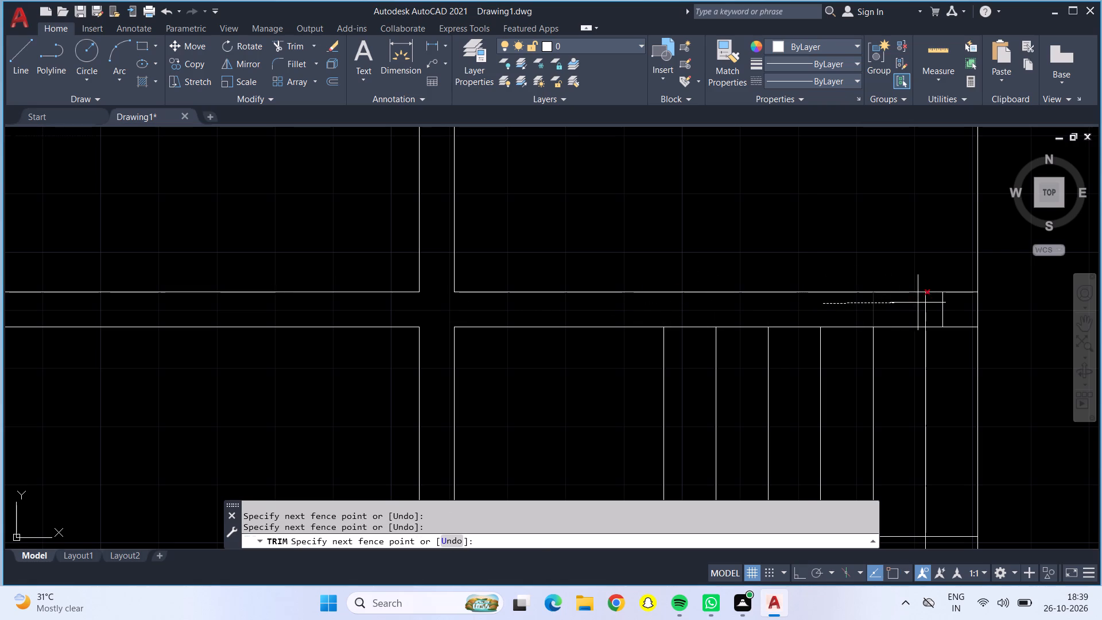
click(948, 303)
Trim away the upper horizontal wall line where it spans the central space between the two staircase rooms.
scroll(947, 303, down, 2)
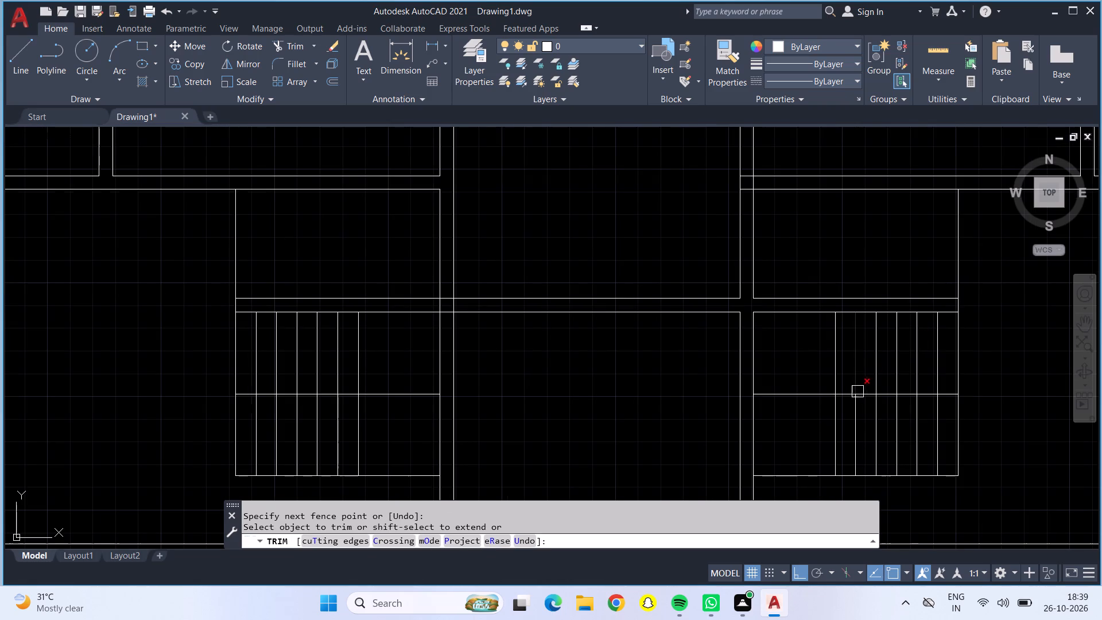
middle_drag(782, 413, 747, 321)
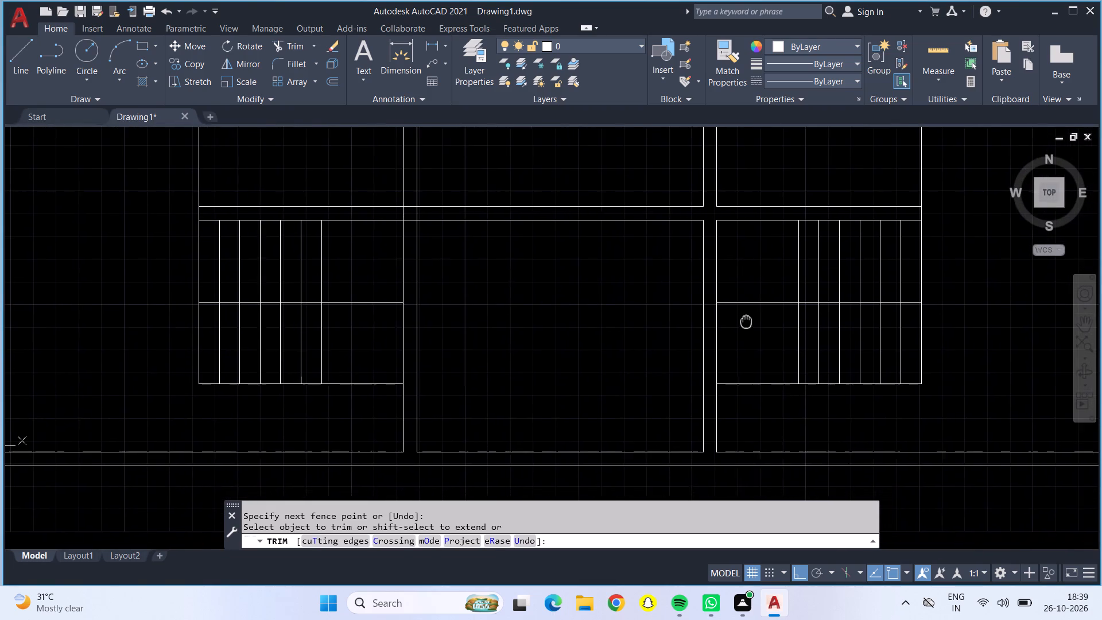
middle_drag(747, 321, 754, 322)
middle_drag(657, 350, 659, 418)
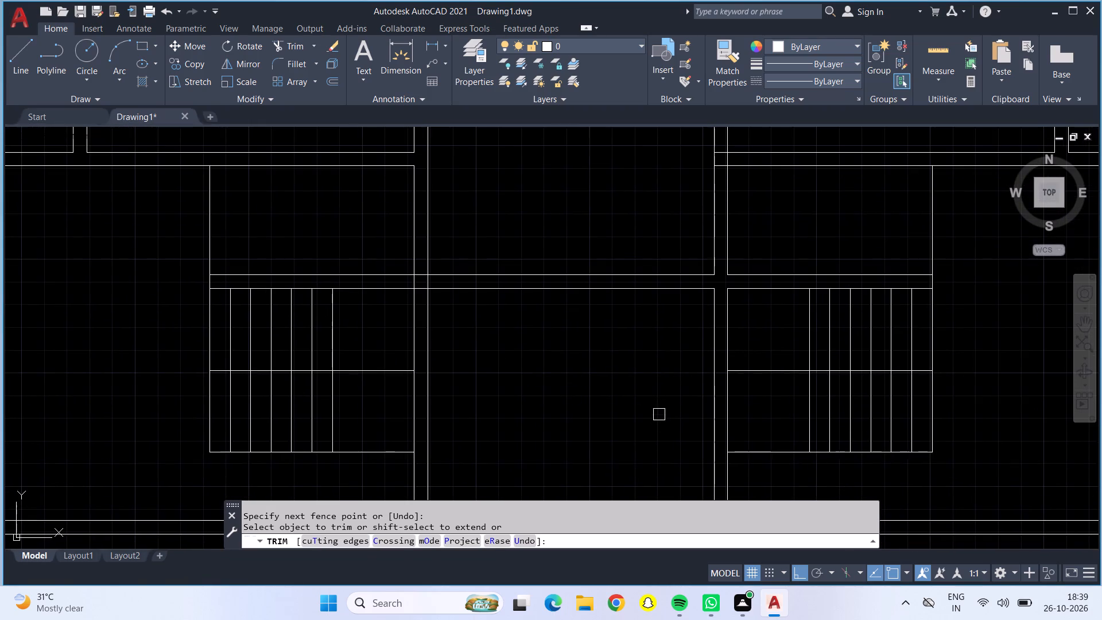
click(579, 278)
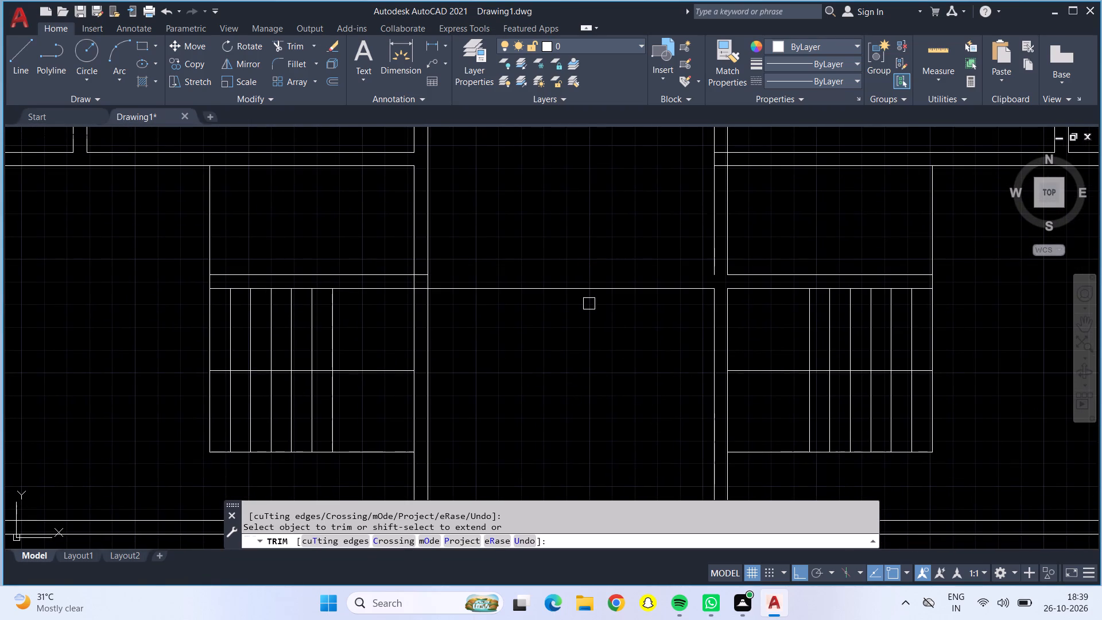
key(Escape)
Offset the remaining horizontal line across the central space 9" upward.
key(o)
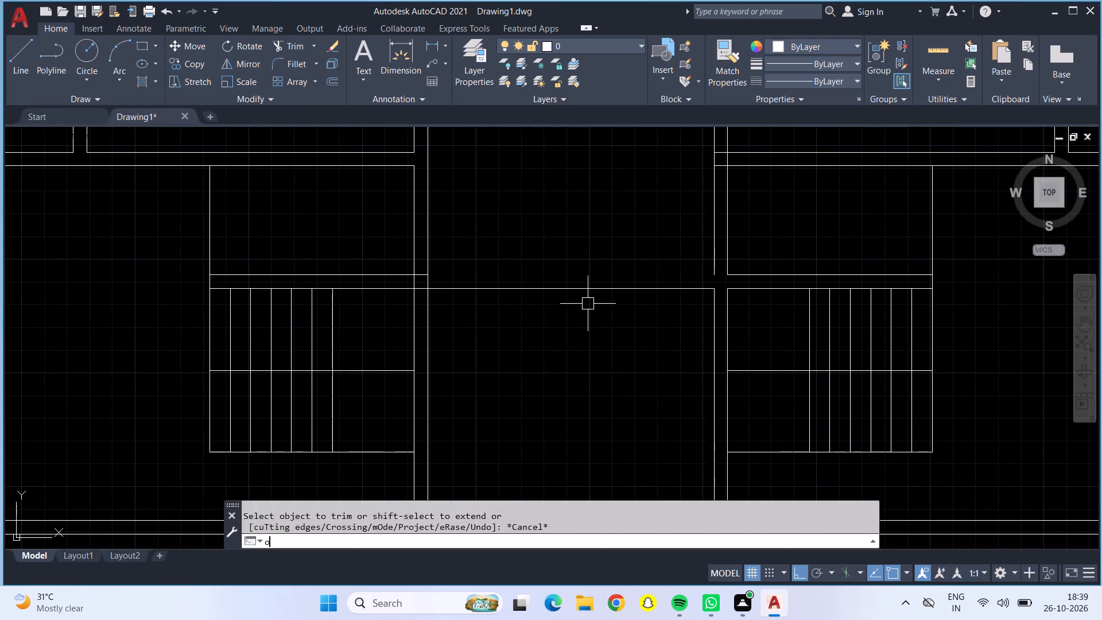
key(Return)
key(9)
key(shift+quotedbl)
key(Return)
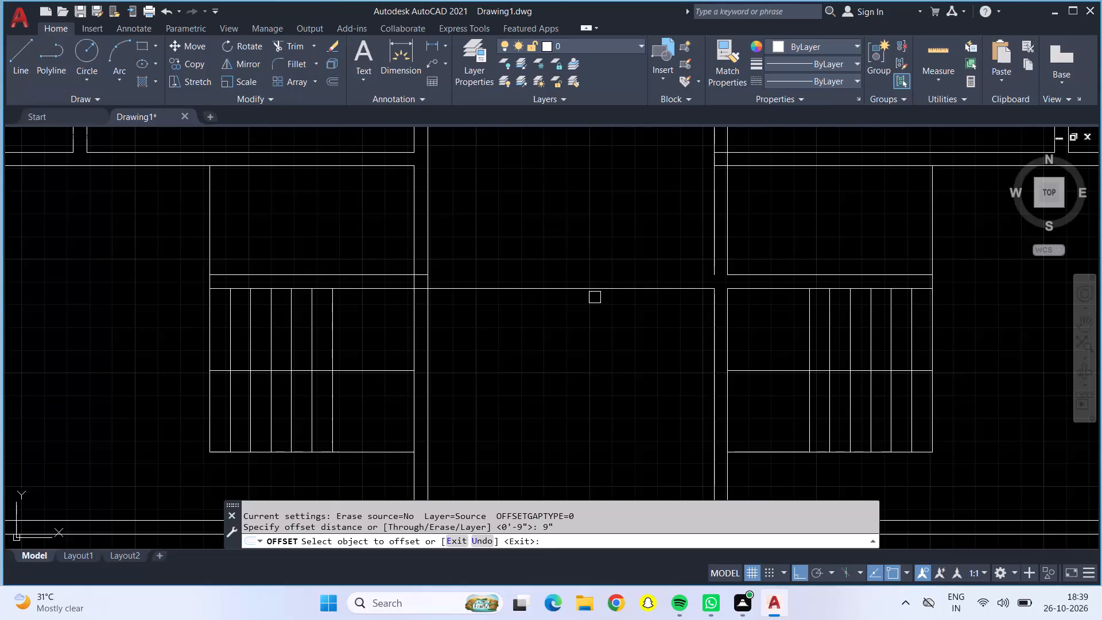
click(593, 291)
click(591, 265)
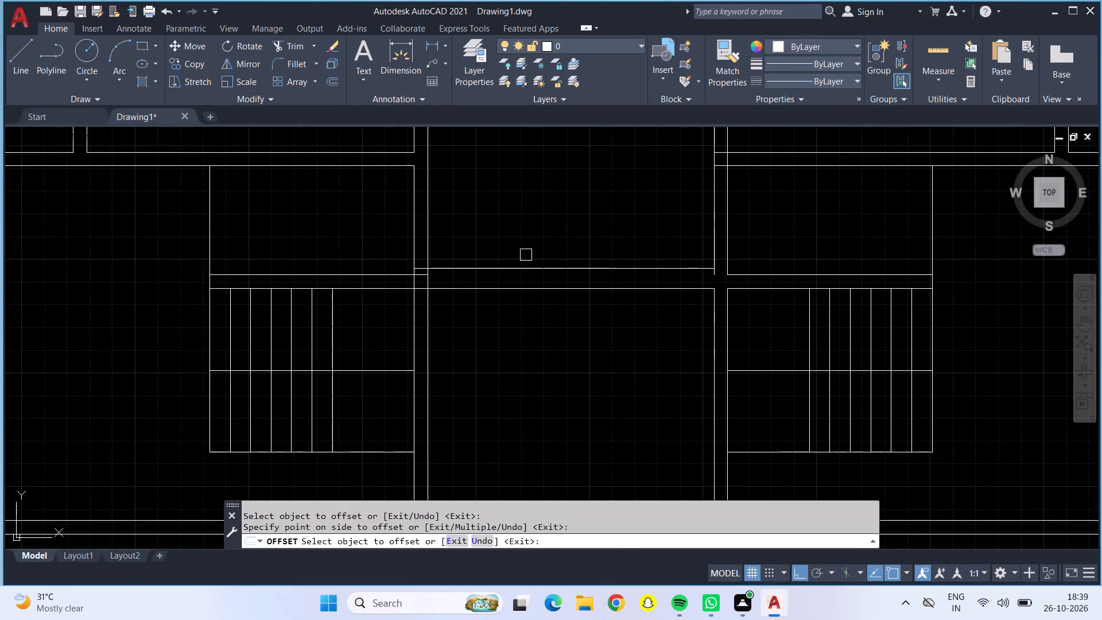
Trim the vertical wall line pieces crossing the horizontal wall at its junction beside the lower-left stair.
click(289, 44)
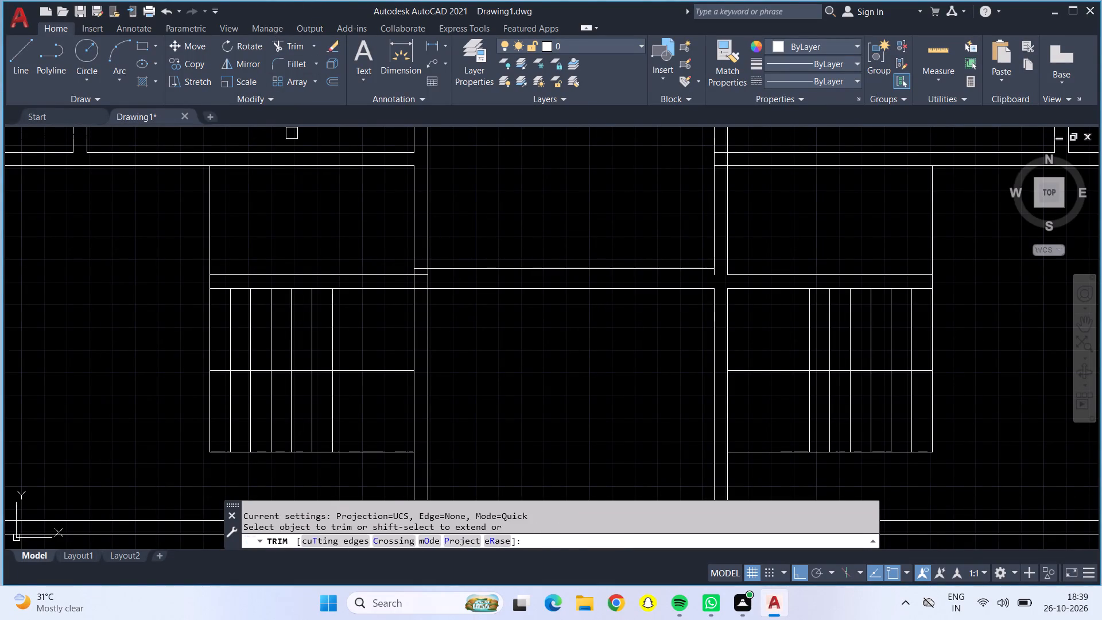
scroll(417, 274, up, 3)
click(425, 274)
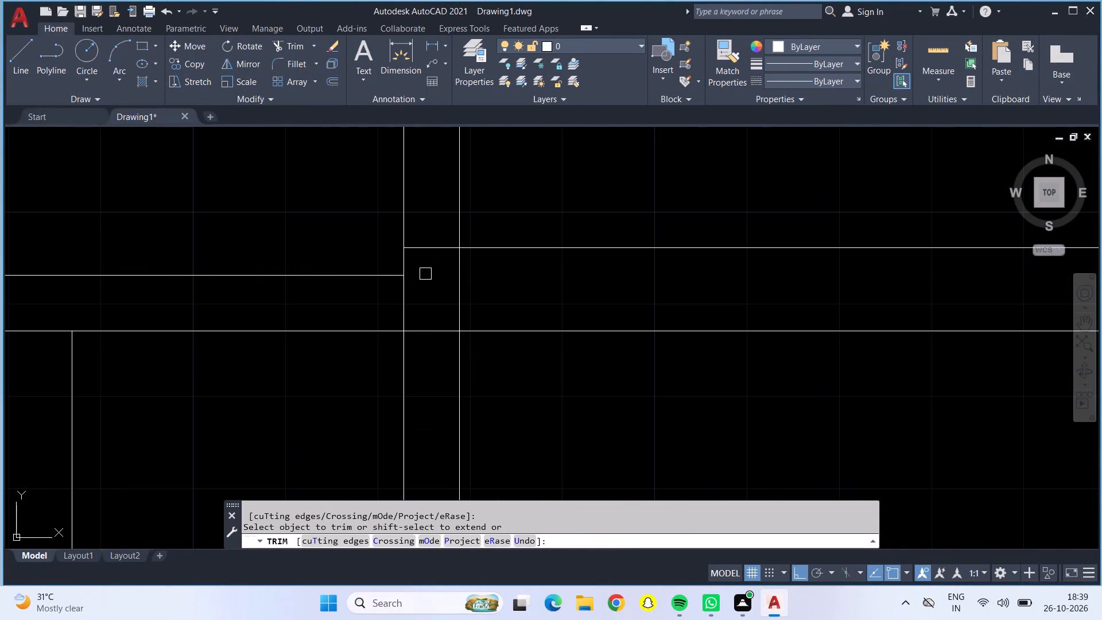
click(457, 287)
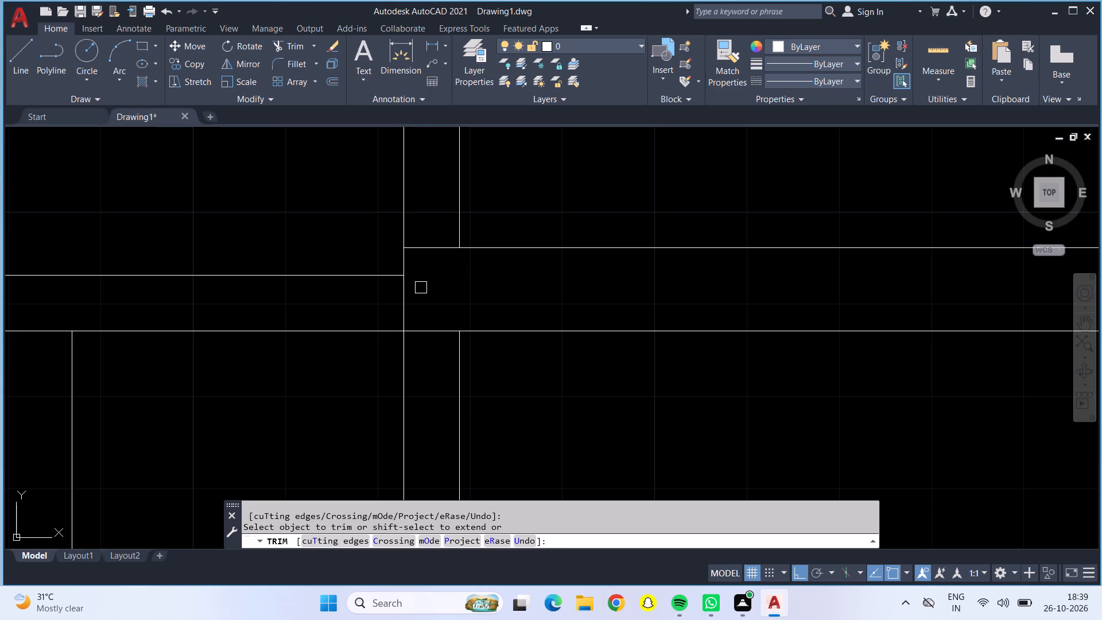
click(405, 289)
Trim the vertical stub beside the lower-right stair and the upper horizontal line's leftover across the wall beside the lower-left stair.
scroll(427, 294, down, 2)
middle_drag(593, 288, 591, 288)
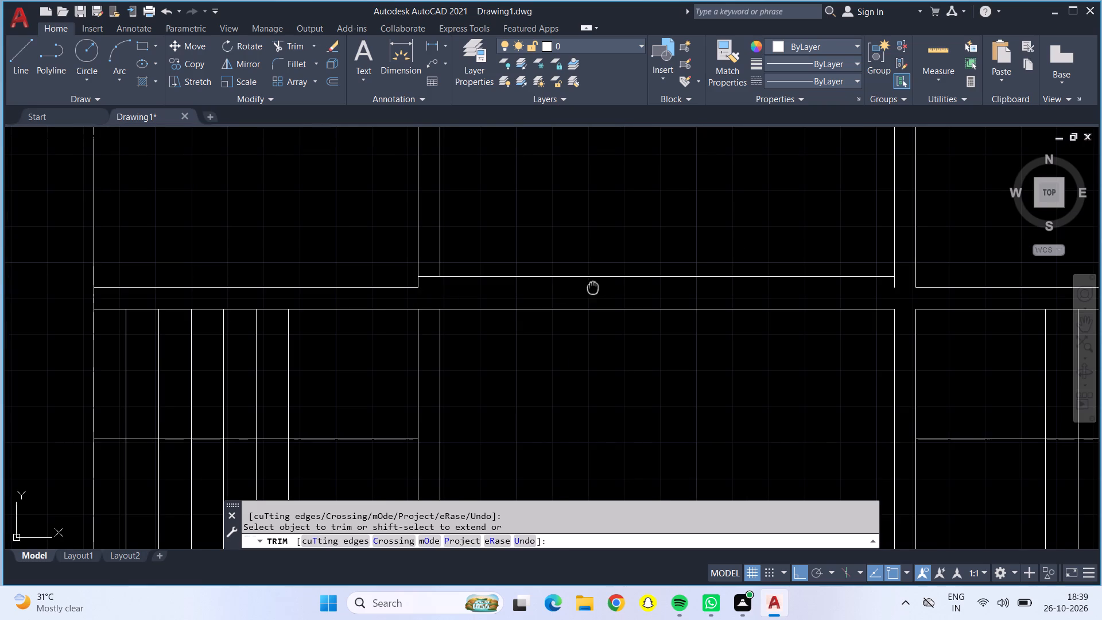
middle_drag(591, 288, 330, 299)
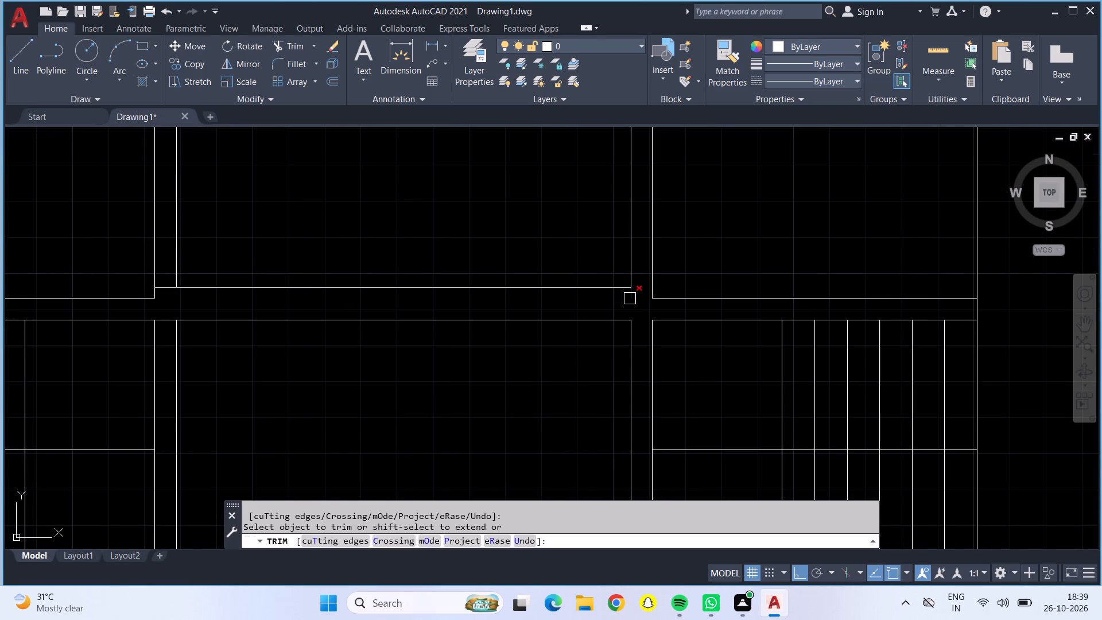
click(630, 298)
scroll(522, 334, down, 2)
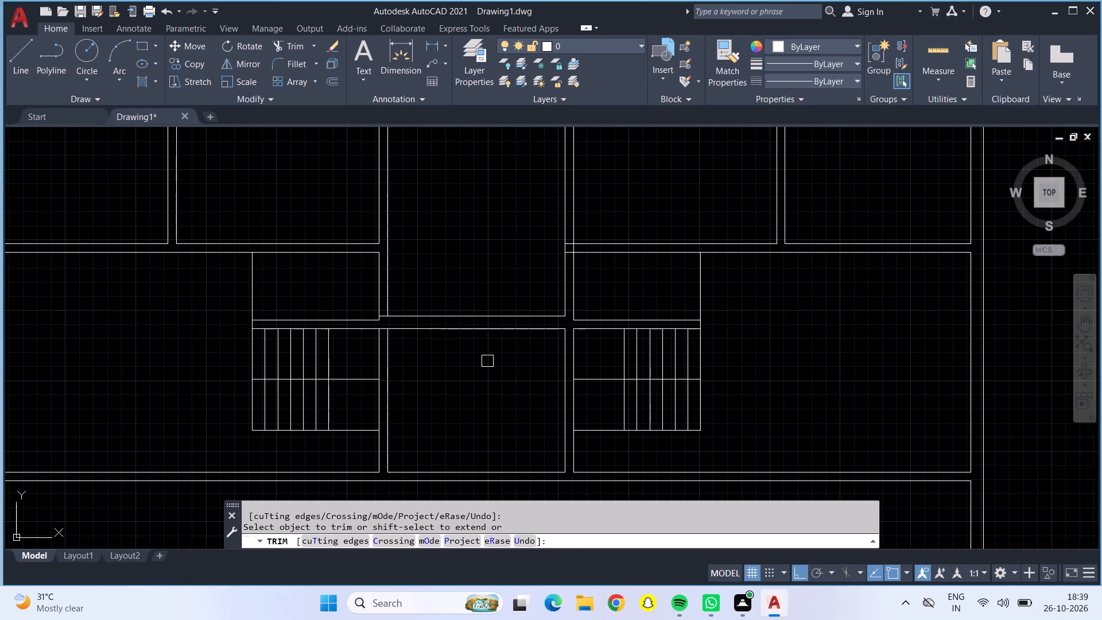
scroll(374, 323, up, 3)
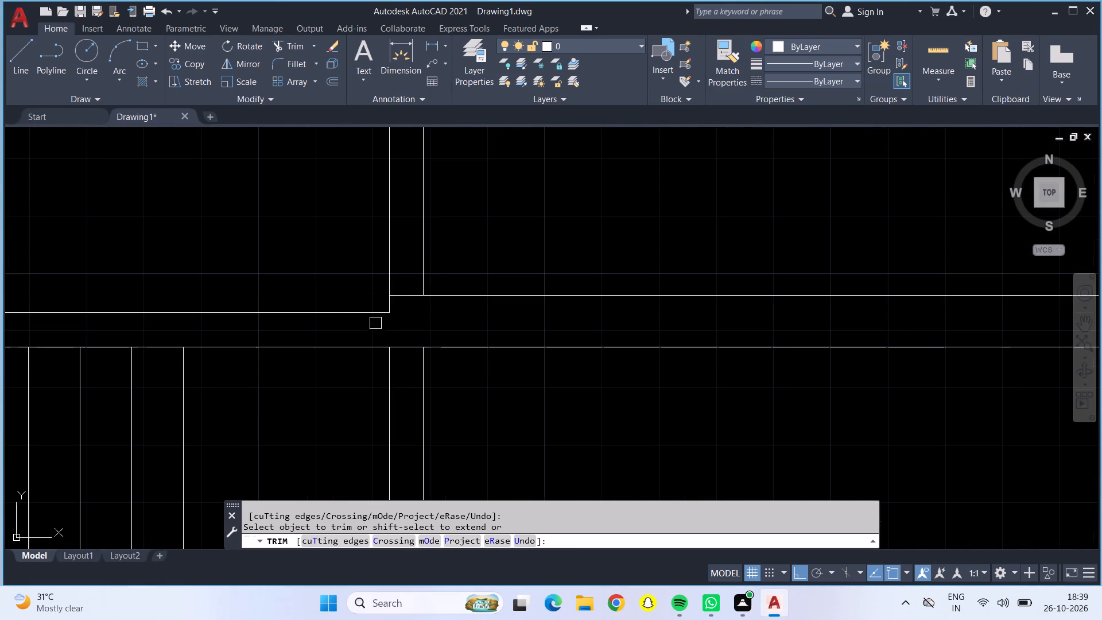
click(403, 297)
scroll(404, 297, down, 2)
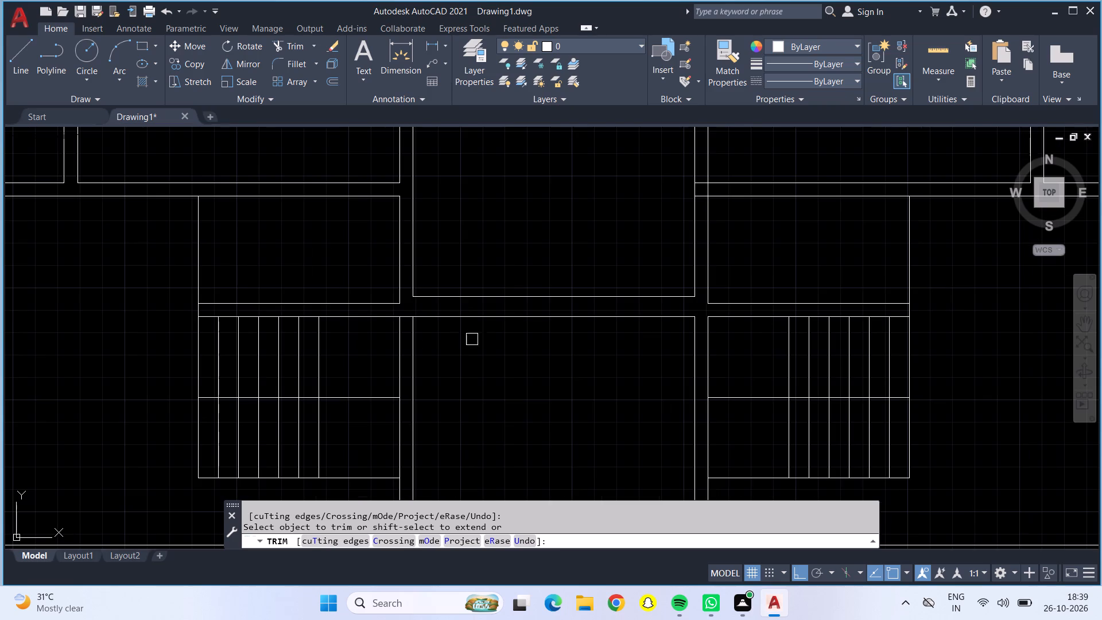
middle_drag(496, 350, 470, 233)
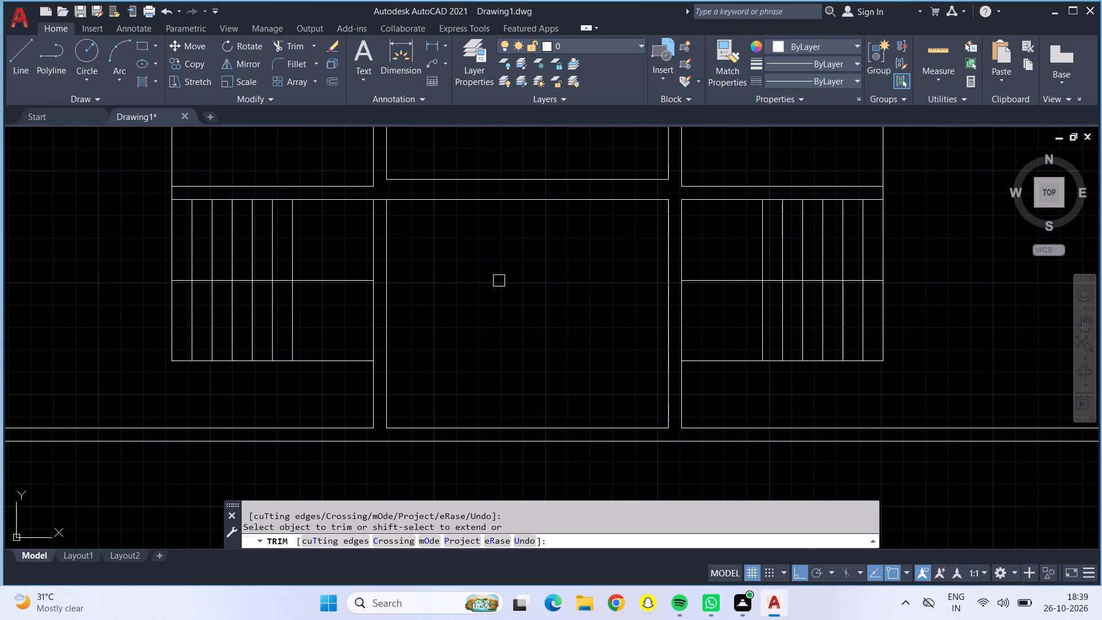
key(Escape)
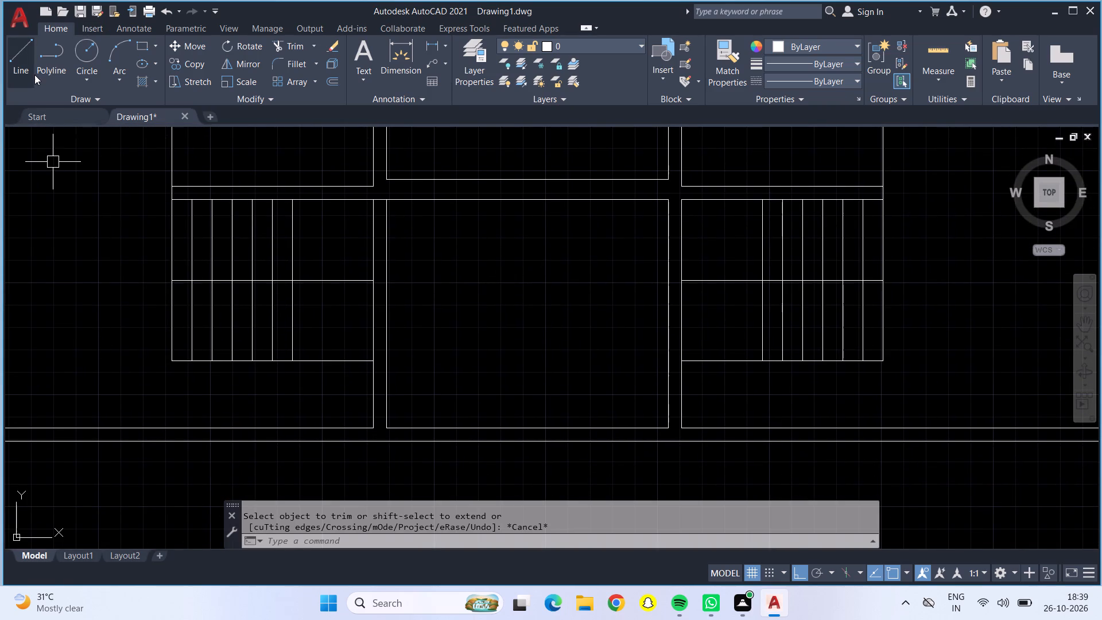
Draw a vertical line from the midpoint of the central wall's upper line down to the bottom wall's inner line.
click(33, 66)
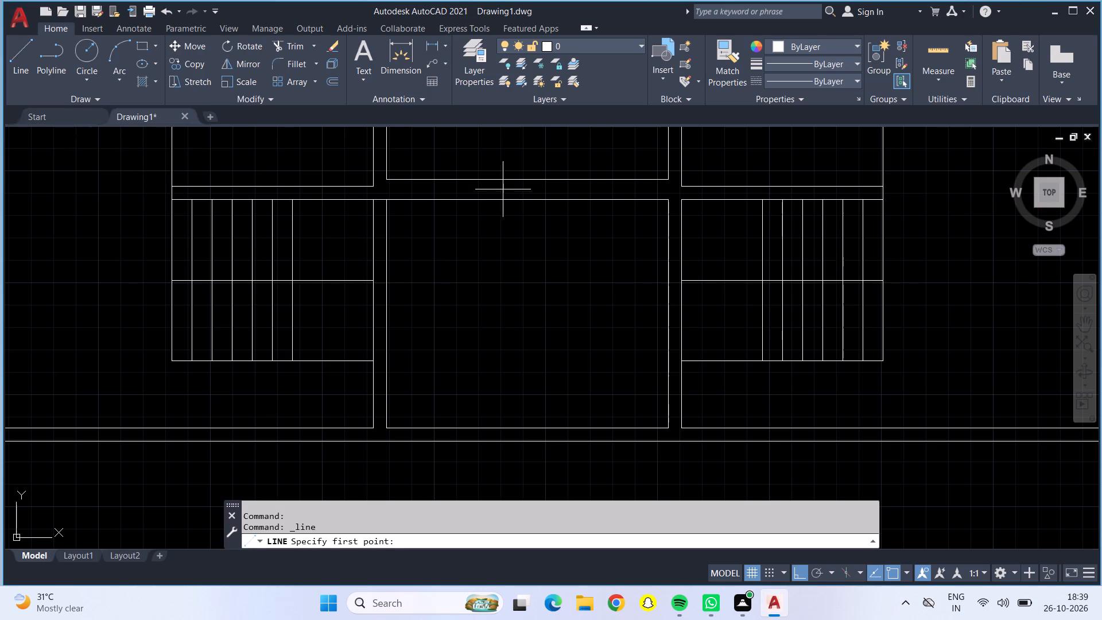
click(529, 177)
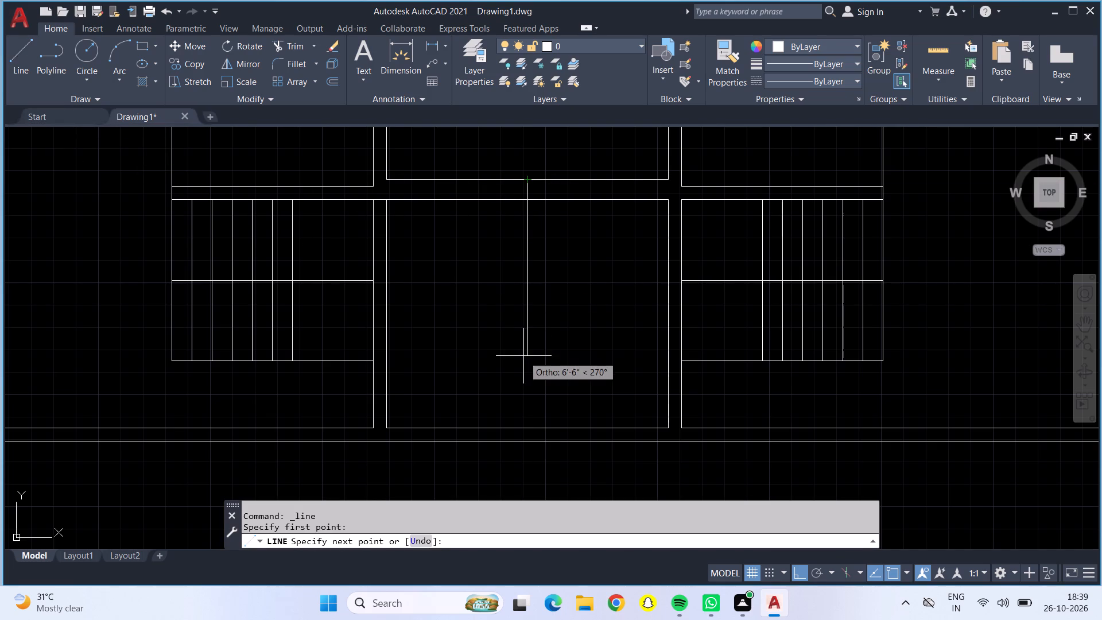
click(531, 424)
key(Escape)
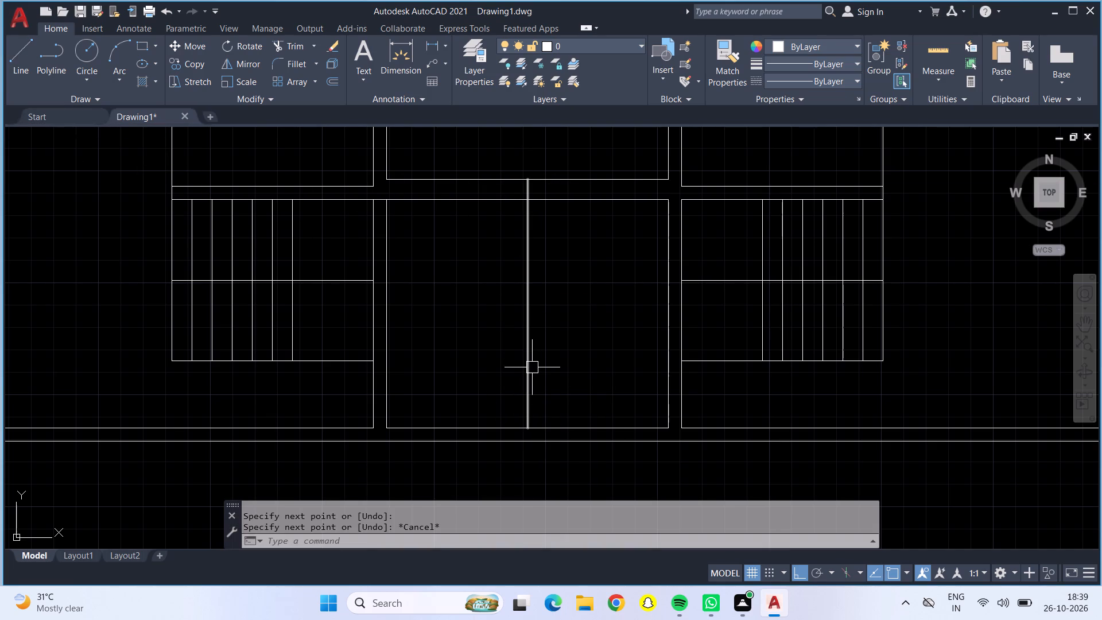
Offset the central vertical line 6" to the left to form a partition wall between the two stair rooms.
key(o)
key(Return)
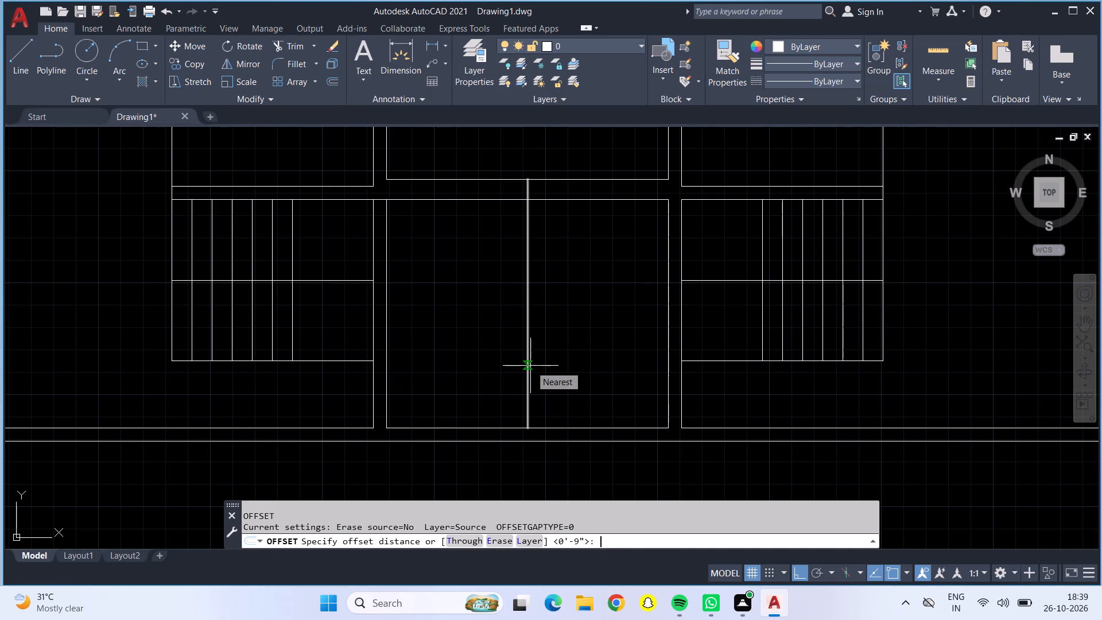
key(6)
key(shift+quotedbl)
key(Return)
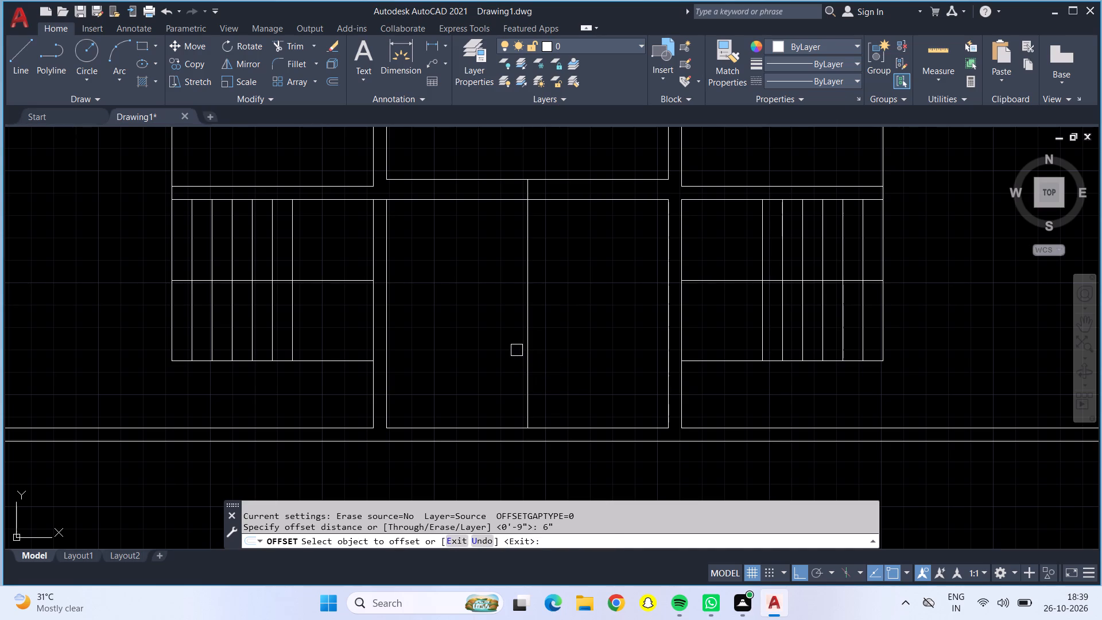
click(524, 355)
click(504, 353)
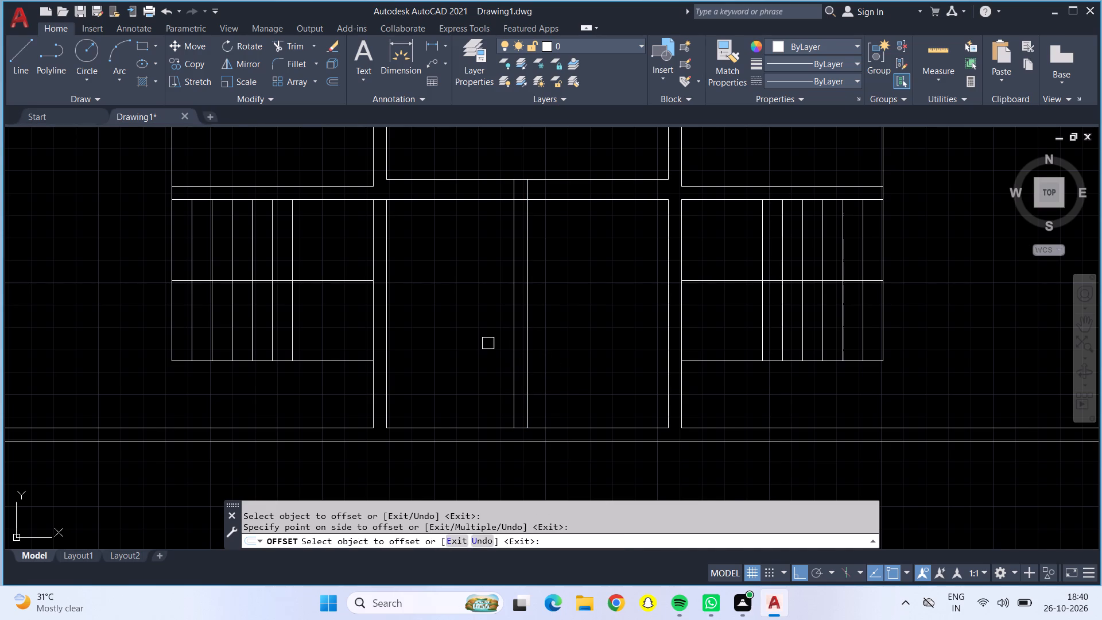
scroll(488, 343, down, 1)
middle_drag(537, 344, 546, 303)
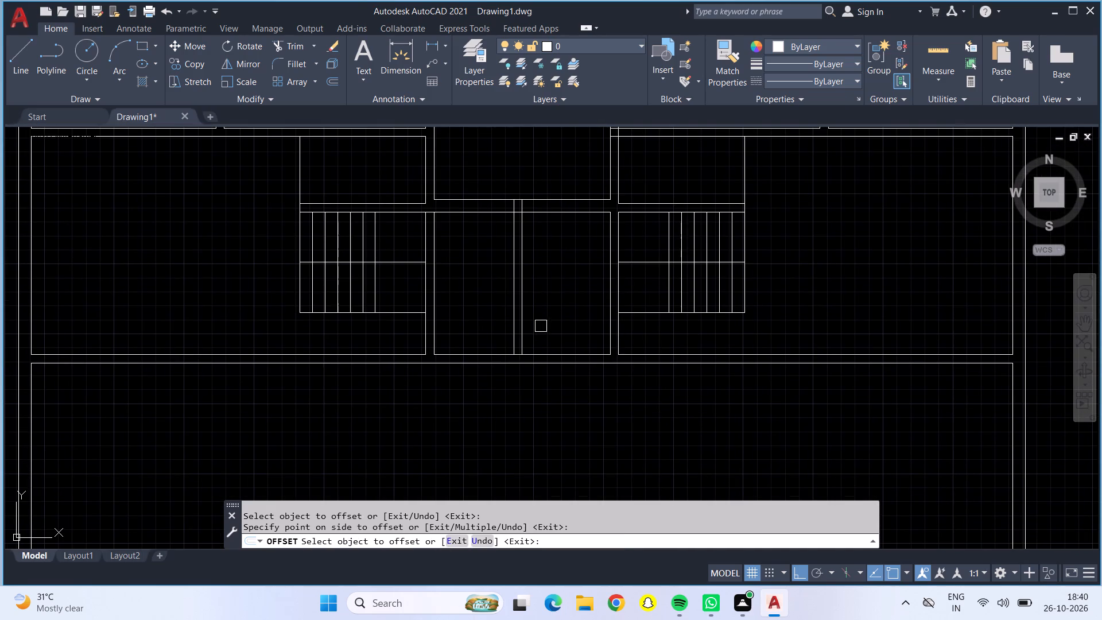
scroll(530, 357, up, 2)
key(Escape)
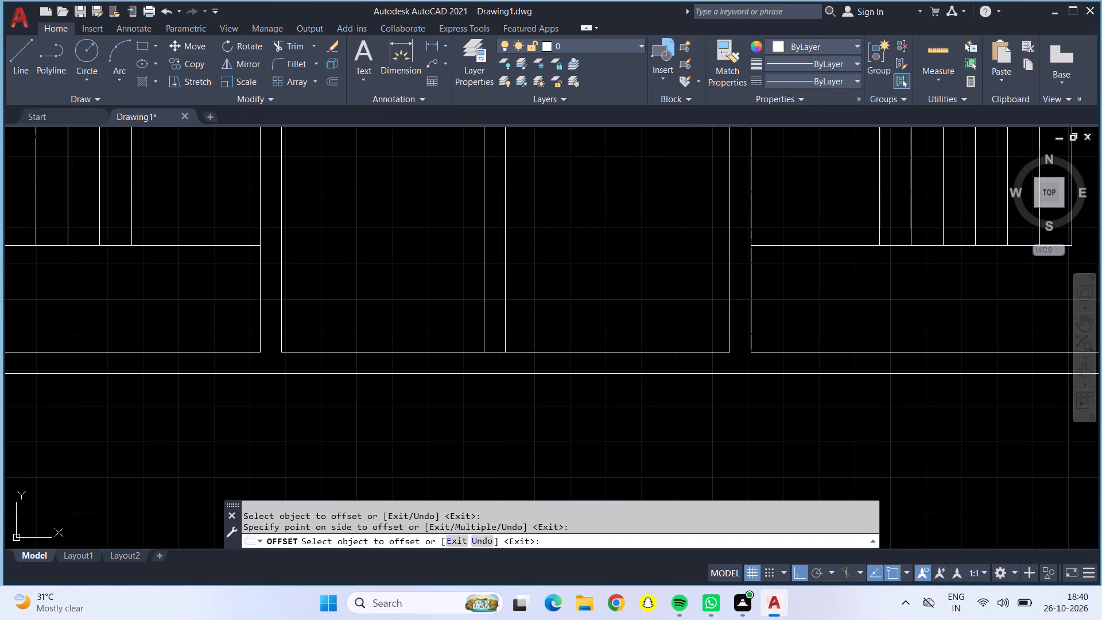
Offset the bottom wall's inner line below the central space 9" downward.
key(o)
key(Return)
key(9)
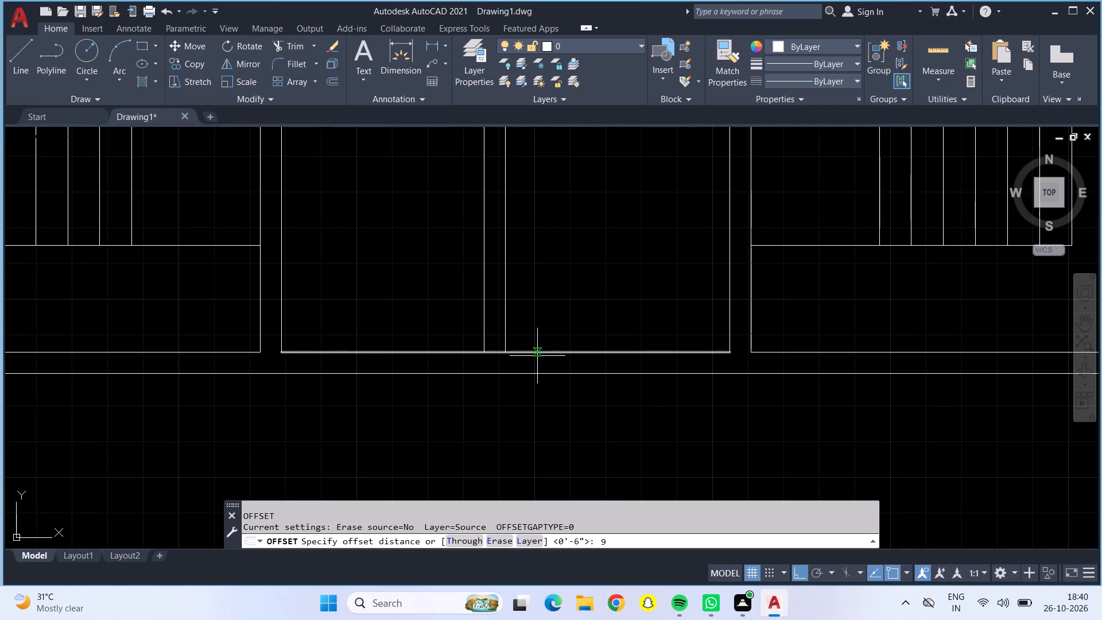
key(shift+quotedbl)
key(Return)
click(538, 352)
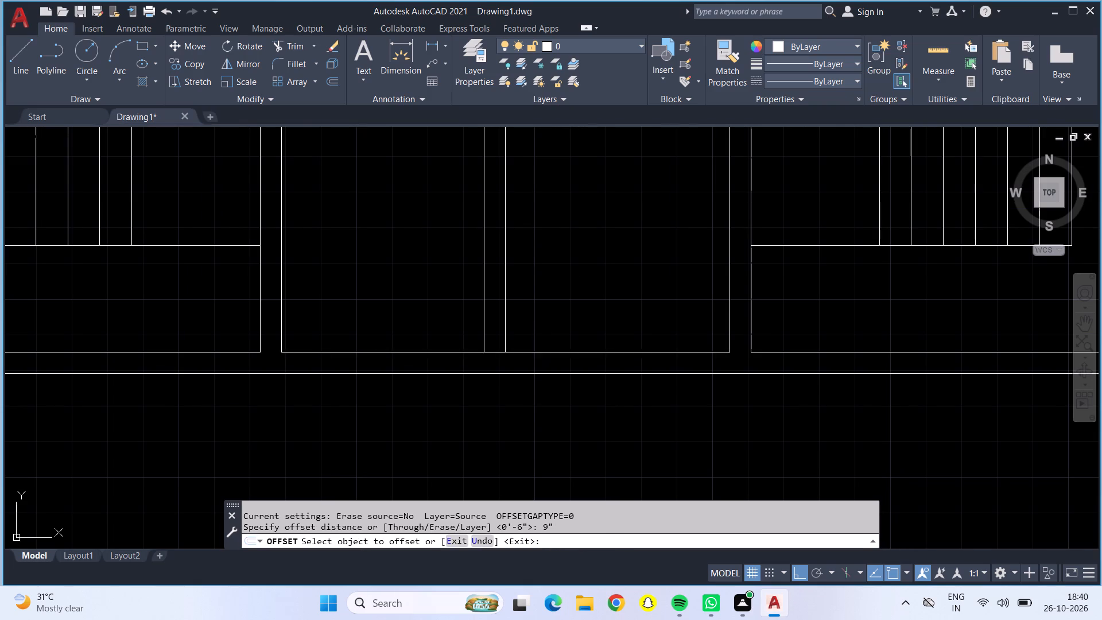
click(545, 389)
key(Escape)
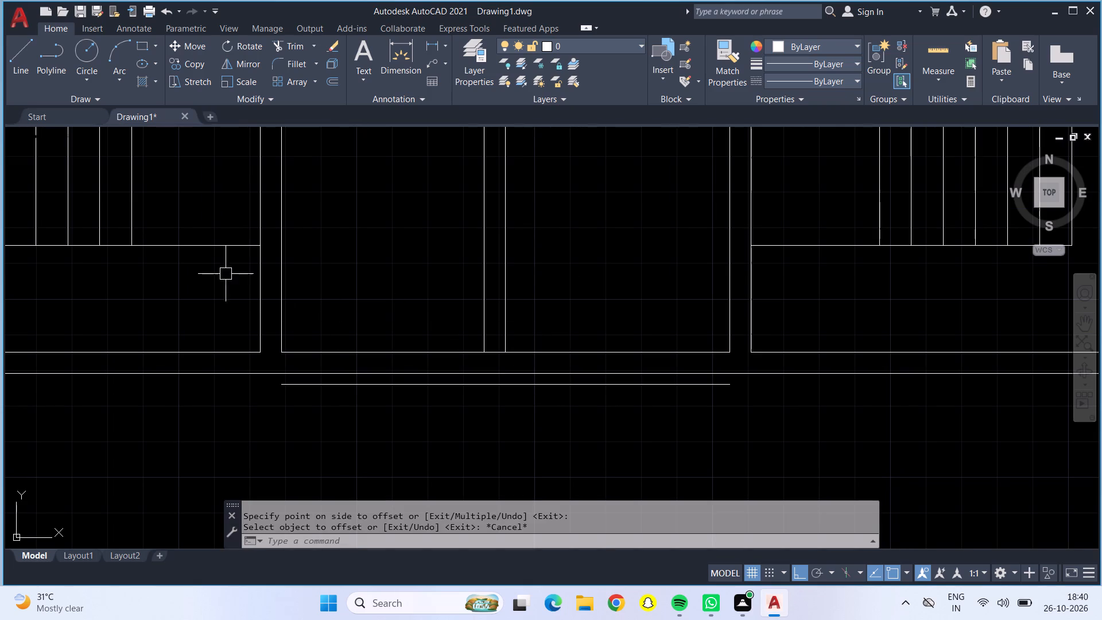
Draw short vertical lines joining both ends of the new offset line to the inner line's ends below the central space.
drag(31, 65, 36, 73)
click(12, 62)
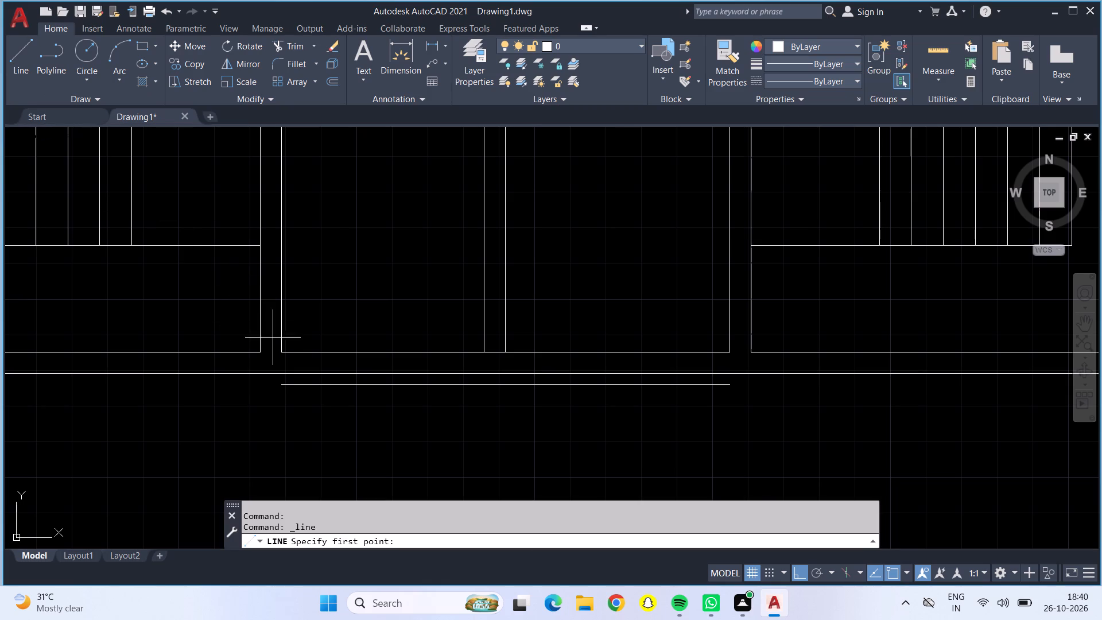
click(280, 351)
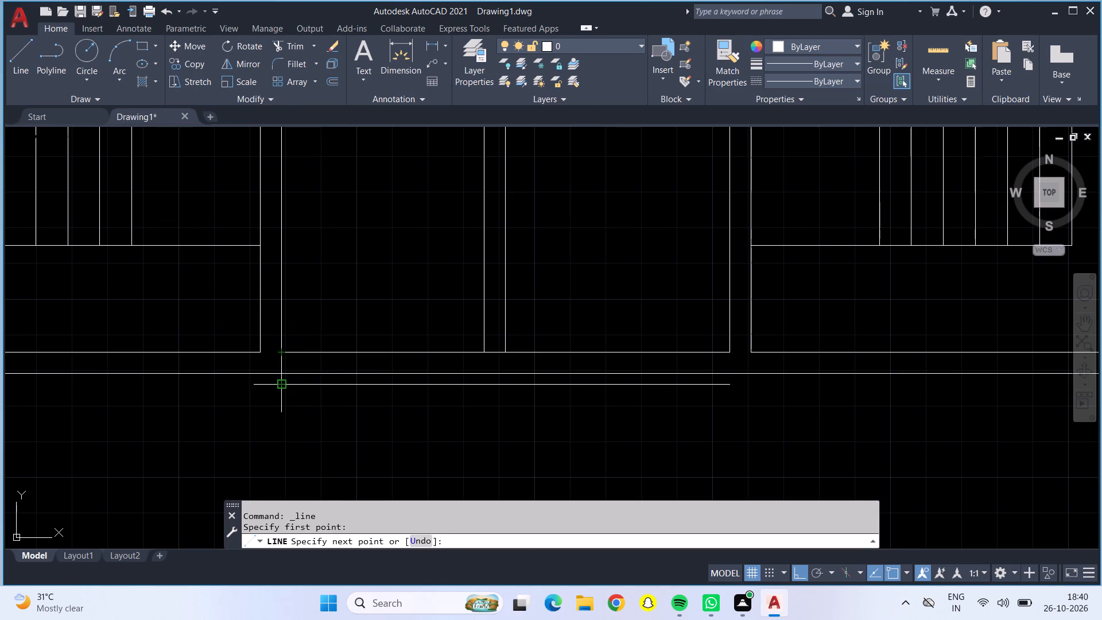
click(281, 385)
key(Escape)
drag(18, 61, 52, 93)
key(Escape)
key(Escape)
key(l)
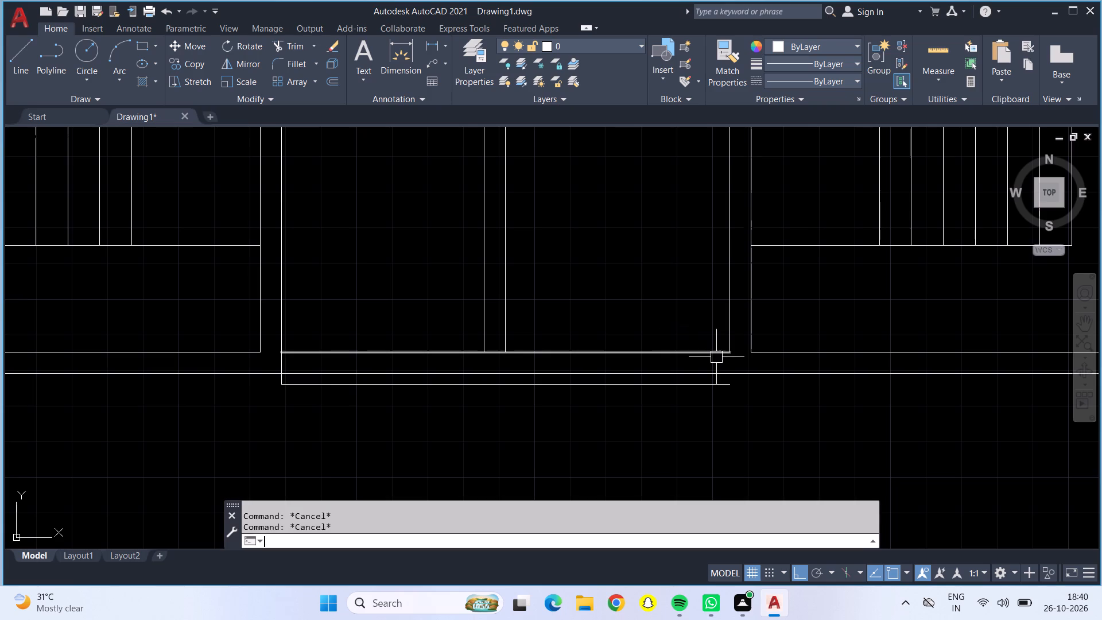
key(Return)
click(731, 354)
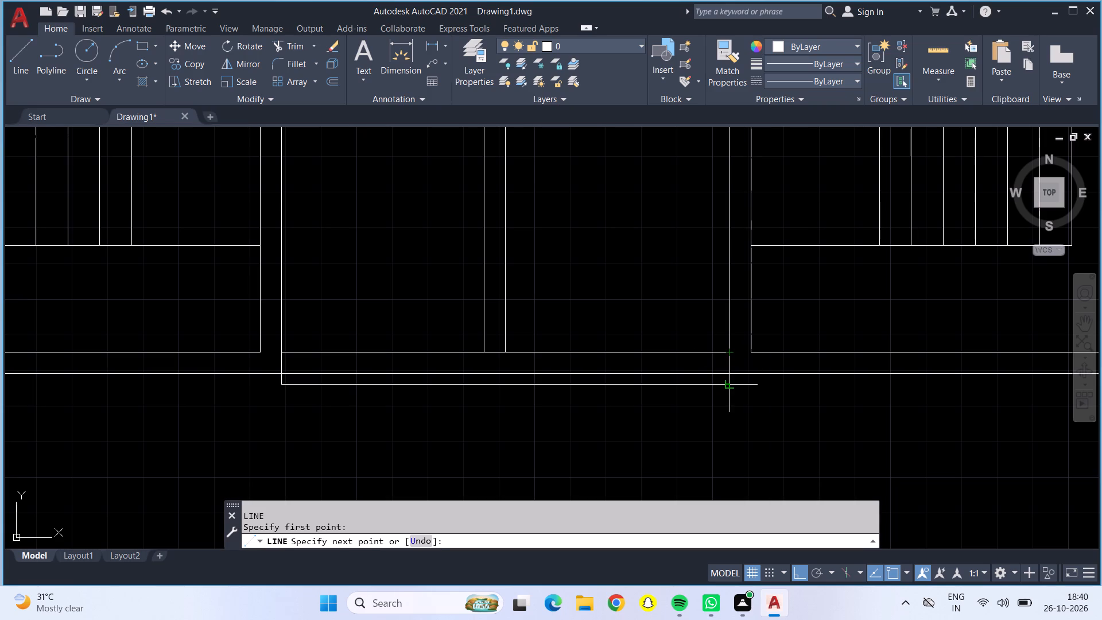
click(730, 386)
key(Escape)
Trim the outer wall line inside the thickened bottom wall and the inner line piece between the two partition lines.
scroll(725, 385, down, 1)
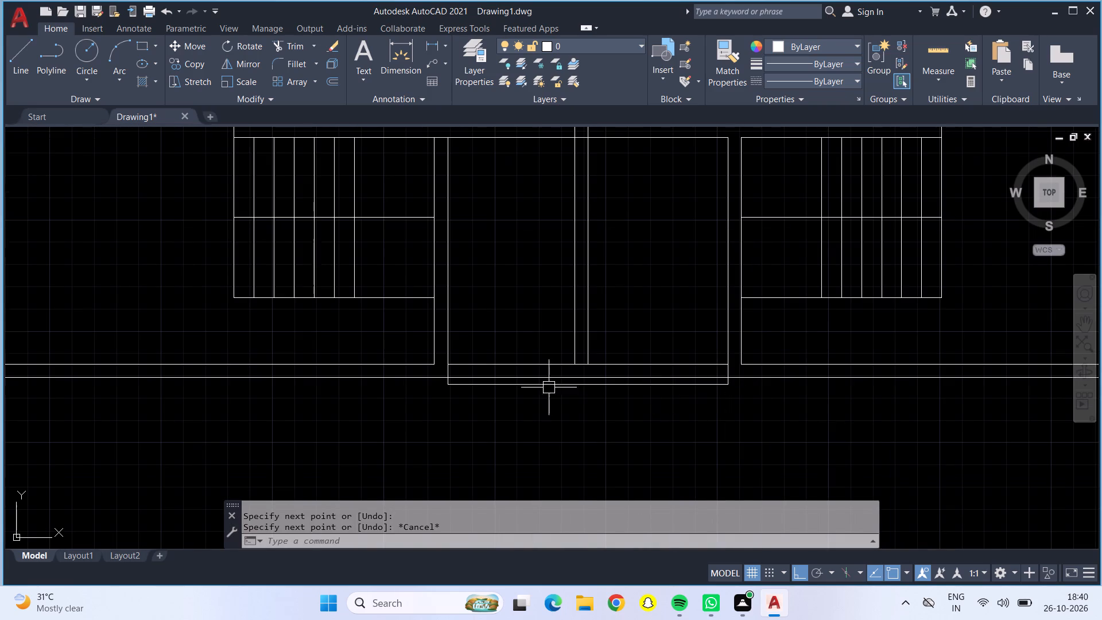
scroll(475, 374, down, 1)
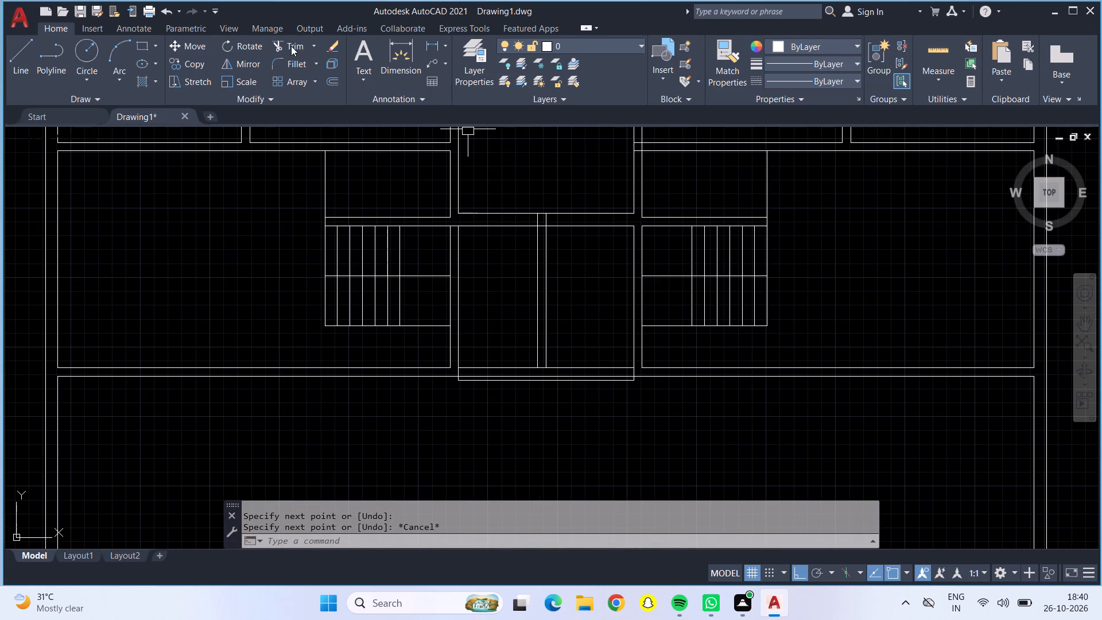
click(291, 46)
scroll(481, 371, up, 2)
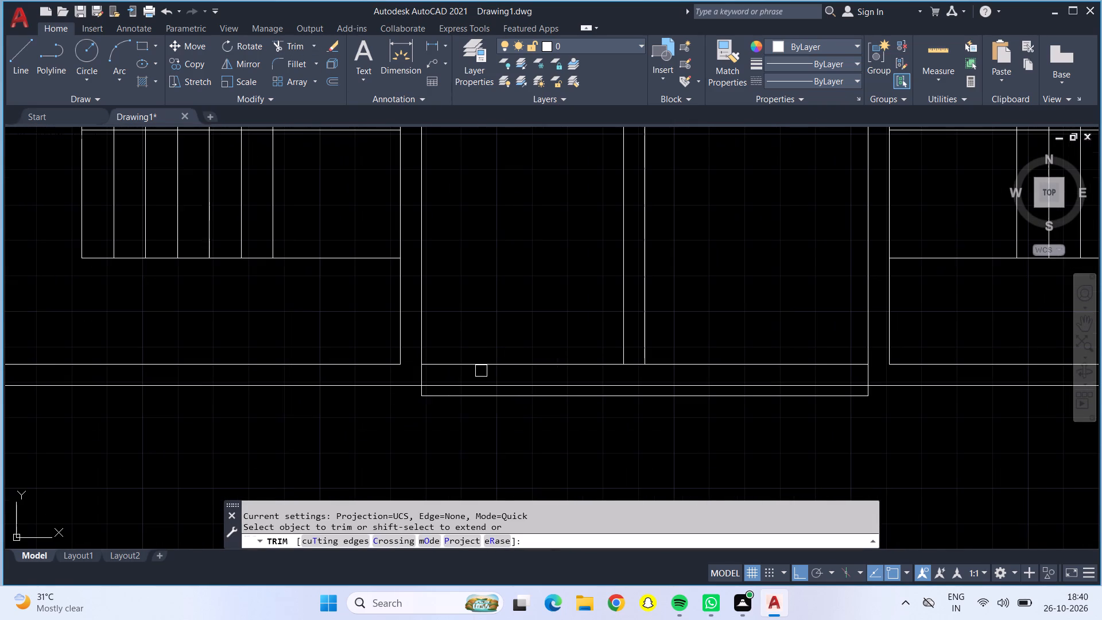
click(484, 387)
scroll(577, 366, down, 1)
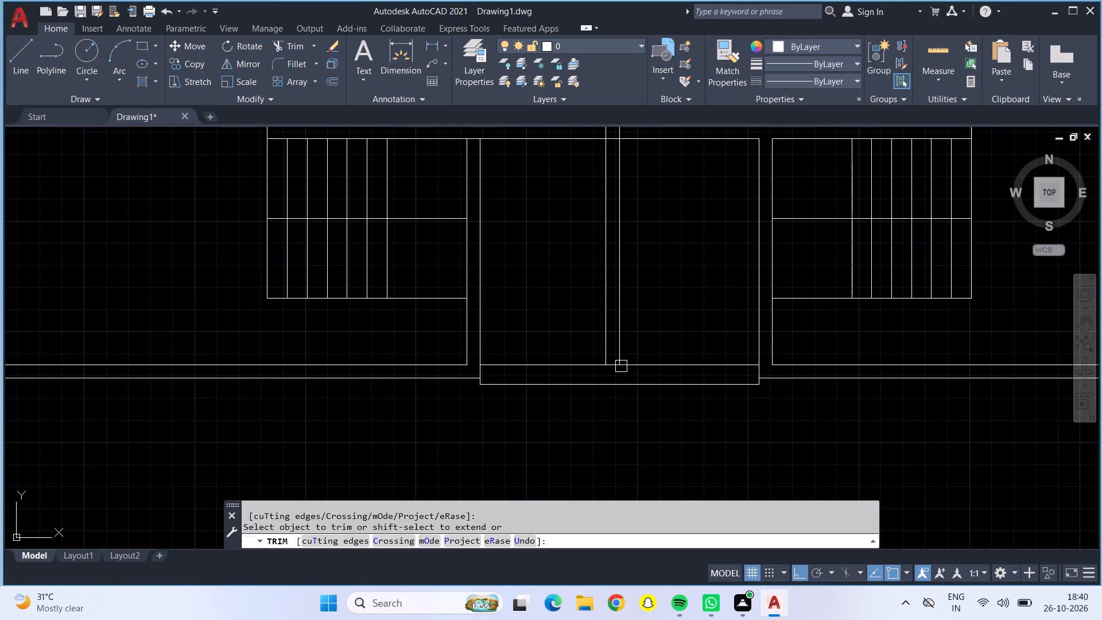
click(612, 365)
Trim the partition lines inside the upper horizontal wall and the horizontal line piece between them at the partition's top junction.
middle_drag(584, 258, 576, 390)
scroll(601, 273, up, 2)
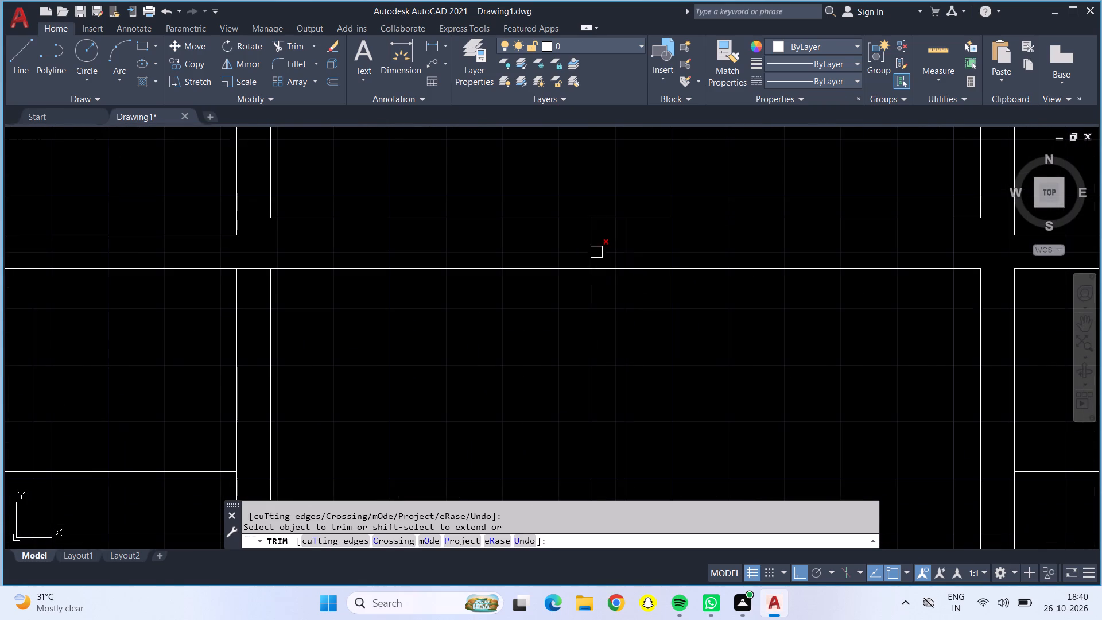
drag(577, 243, 614, 263)
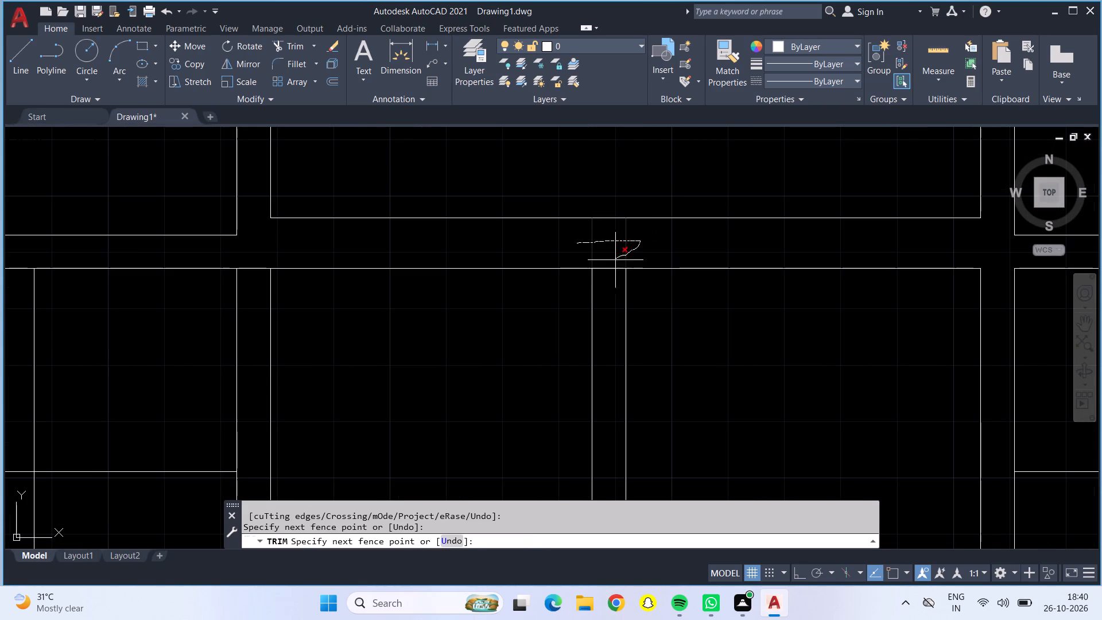
drag(614, 263, 612, 281)
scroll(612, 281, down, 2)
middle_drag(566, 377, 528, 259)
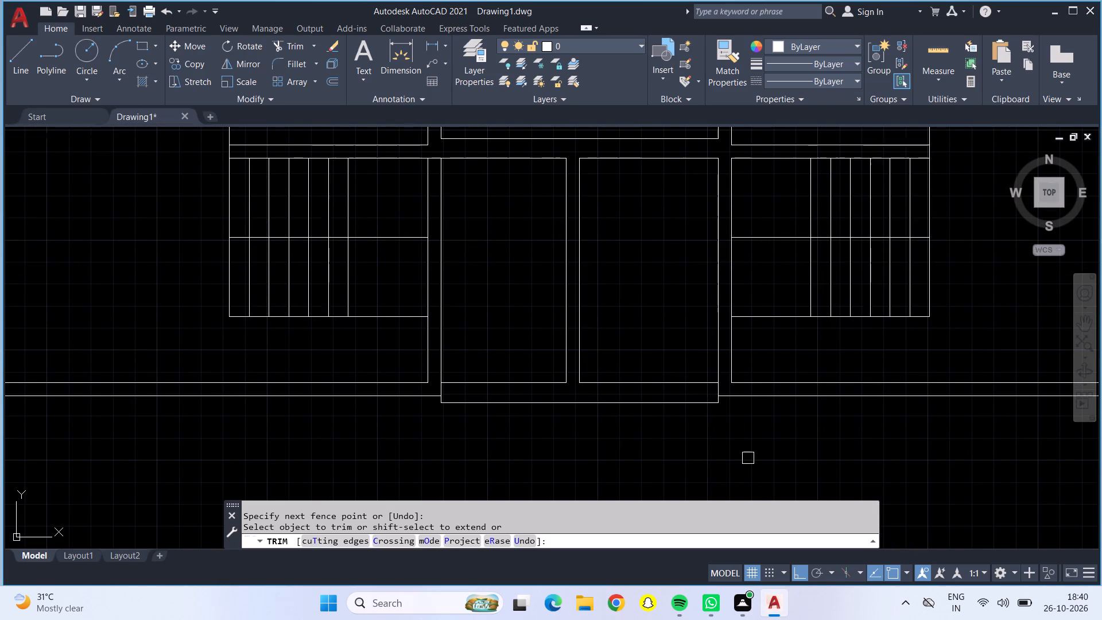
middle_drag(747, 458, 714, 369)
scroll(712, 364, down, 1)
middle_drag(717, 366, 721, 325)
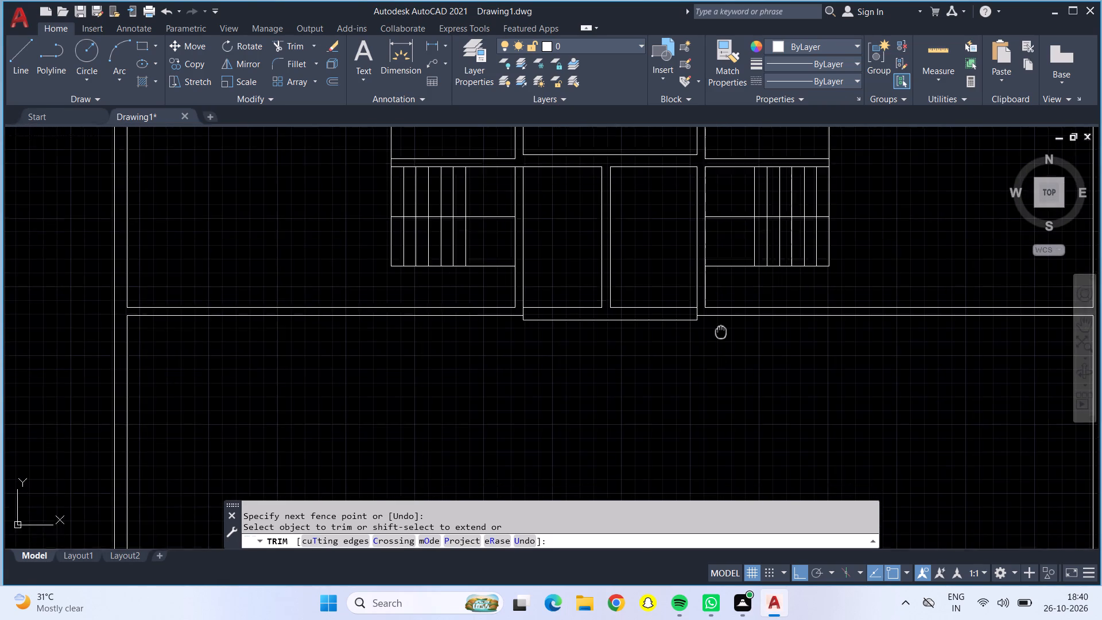
Offset the inner lines of both side outer walls 21' inward in the large space below the stair rooms.
middle_drag(721, 325, 721, 318)
key(Escape)
key(o)
key(Return)
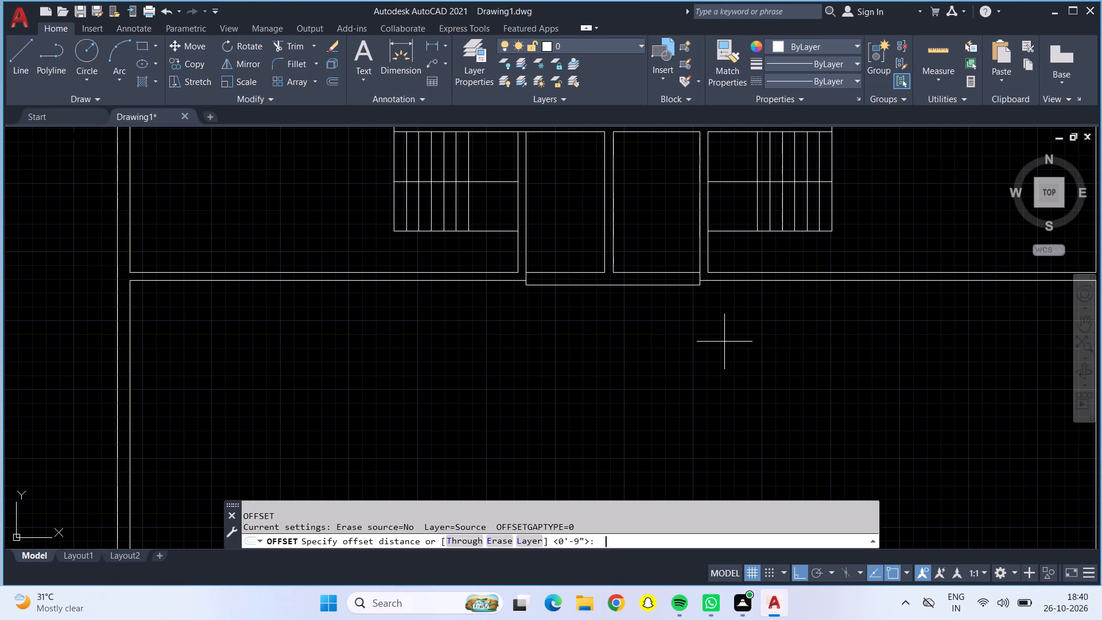
middle_drag(765, 352, 566, 355)
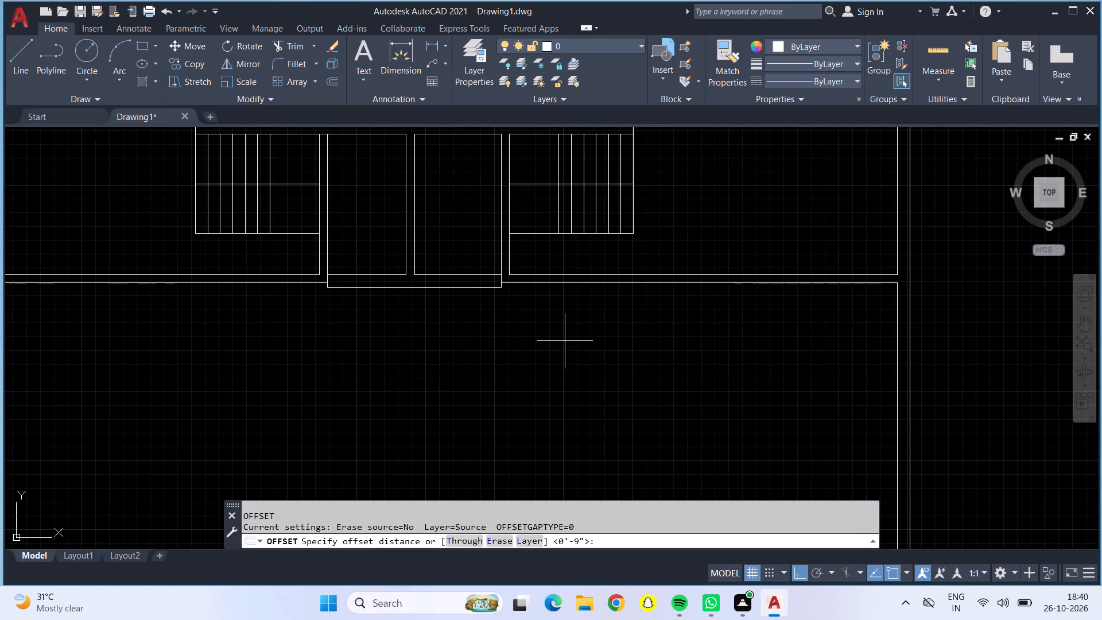
middle_drag(641, 387, 639, 296)
text(21)
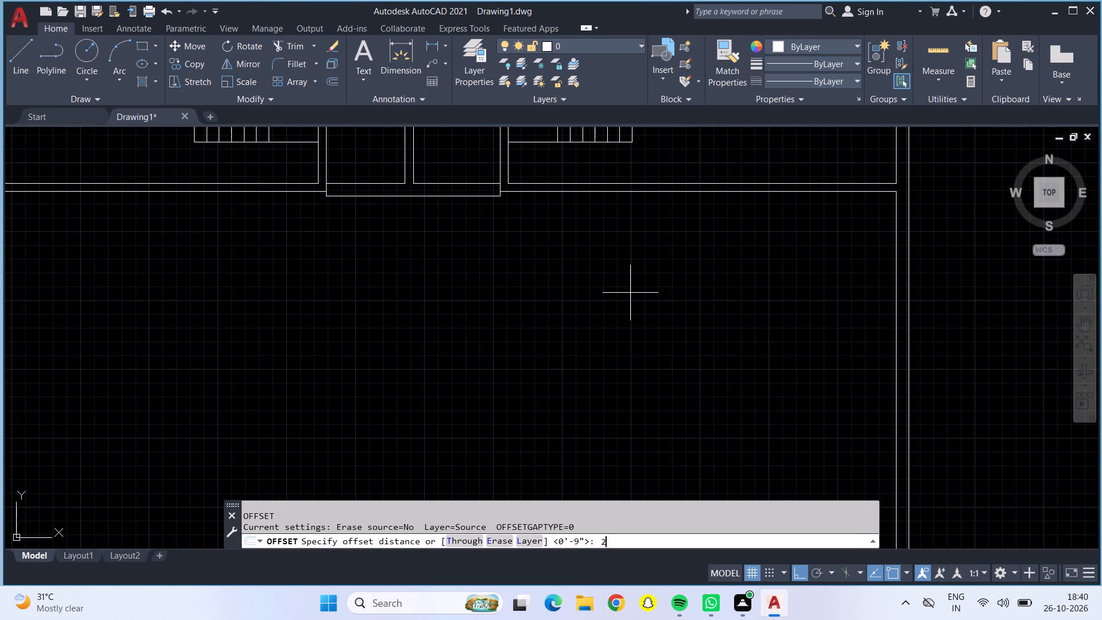
key(apostrophe)
key(Return)
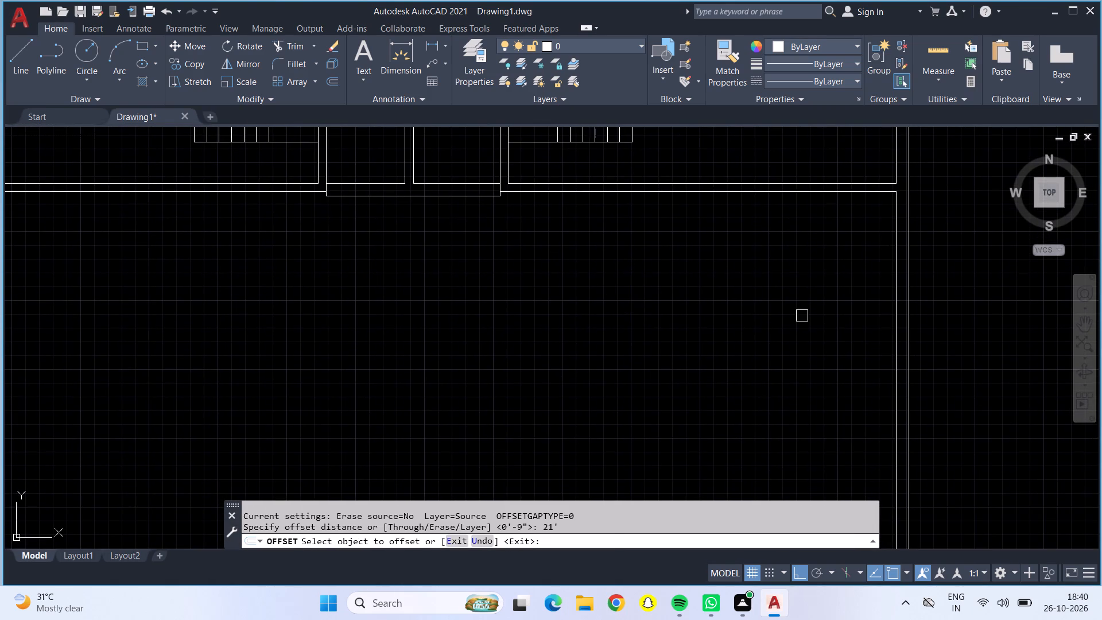
click(897, 309)
drag(694, 301, 689, 301)
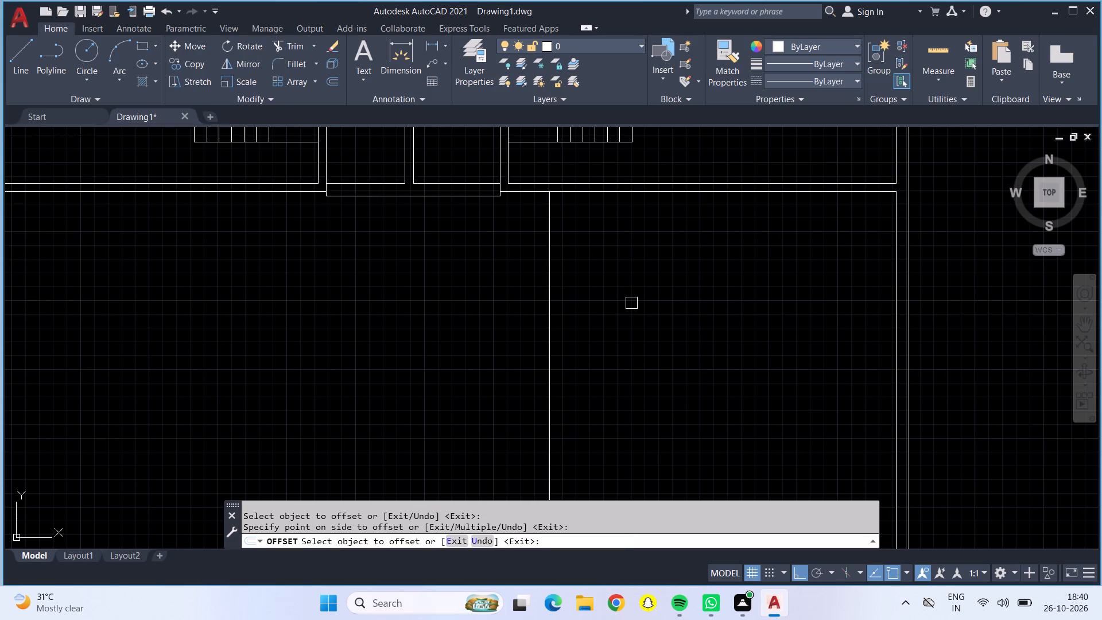
middle_drag(397, 248, 638, 280)
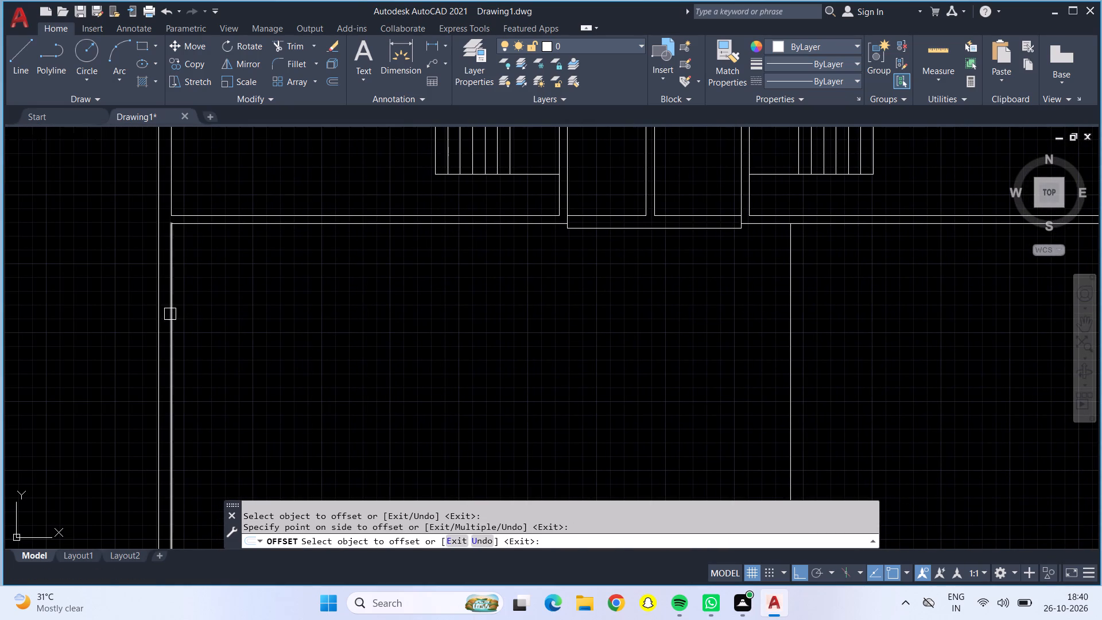
click(172, 314)
click(492, 331)
key(Escape)
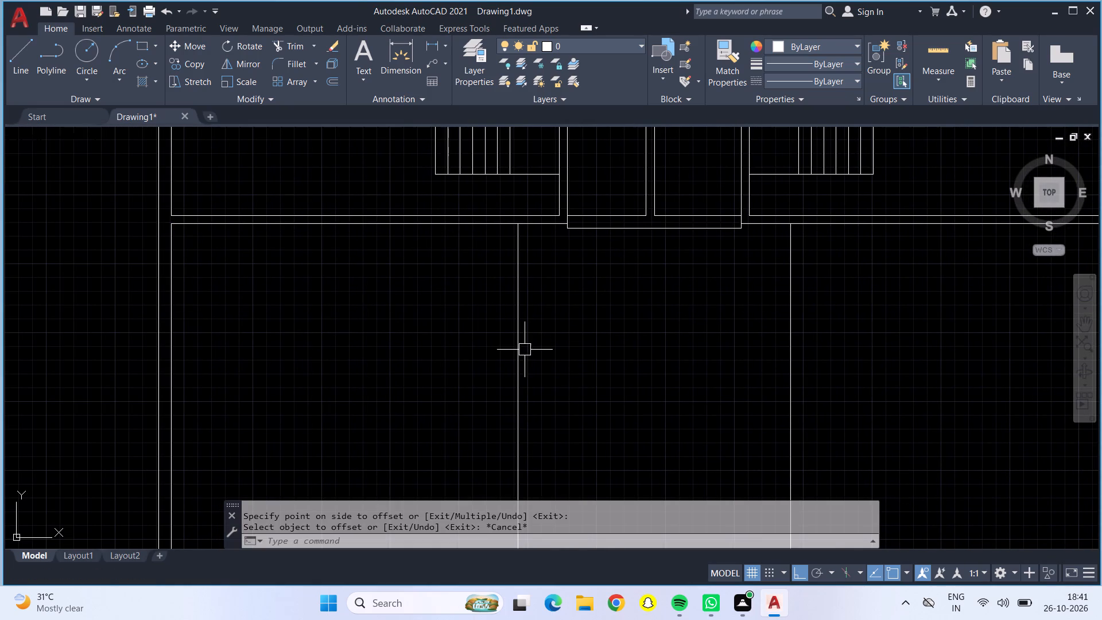
Offset both new vertical lines 6" toward their nearest outer walls to form two partitions.
key(o)
key(Return)
key(6)
key(shift+quotedbl)
key(Return)
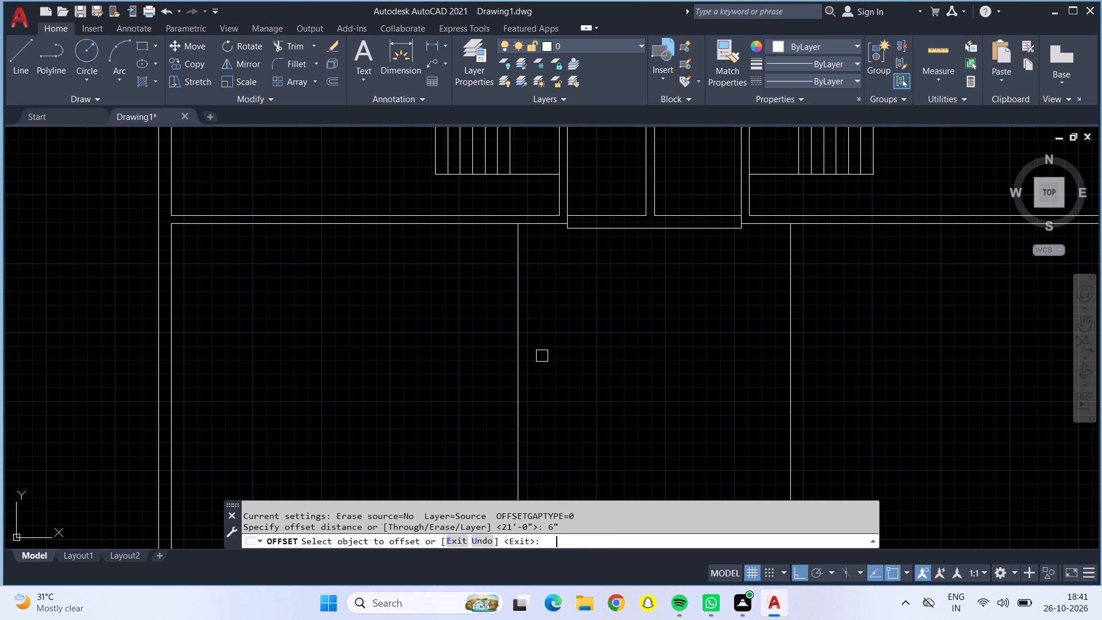
click(515, 348)
drag(448, 339, 463, 339)
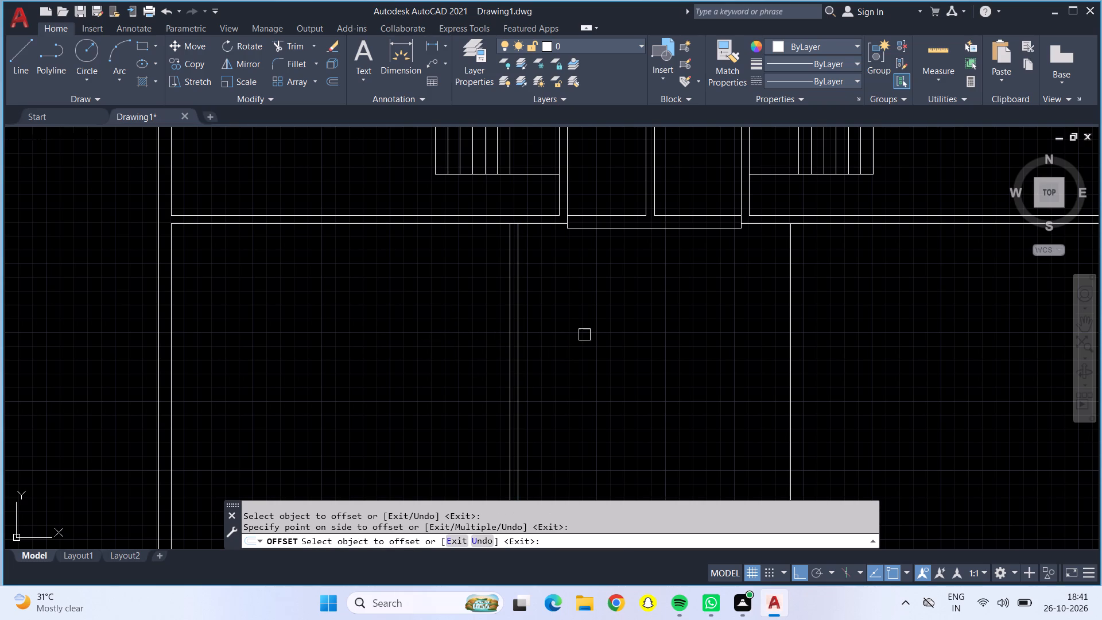
drag(792, 336, 813, 334)
click(870, 330)
key(Escape)
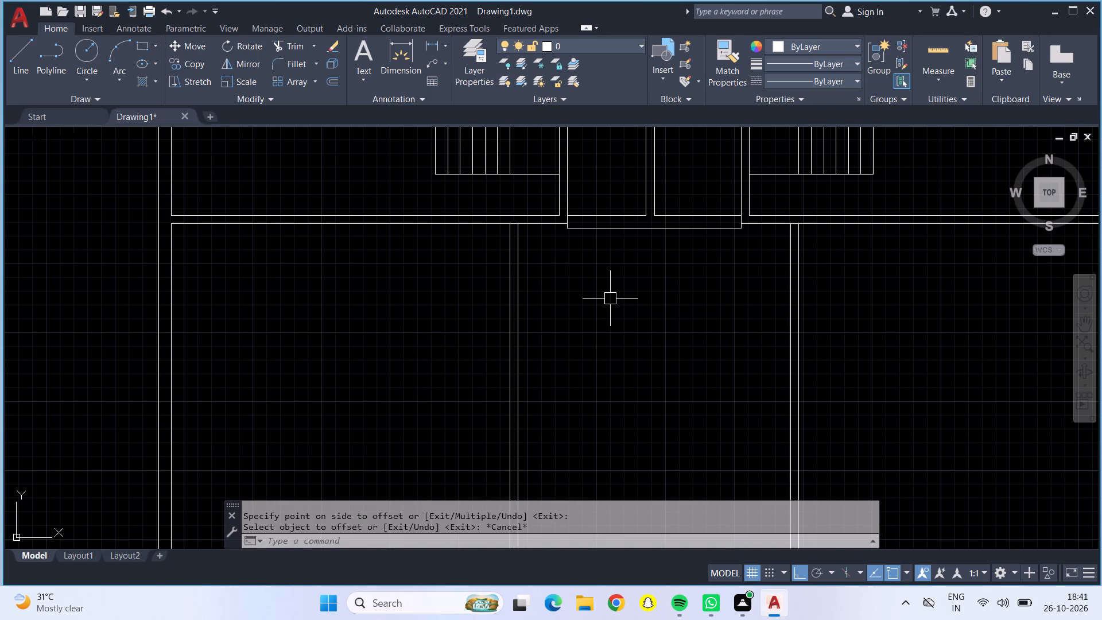
Offset the stair rooms' bottom wall lower line 2' downward on both sides of the central space.
middle_drag(620, 301, 645, 355)
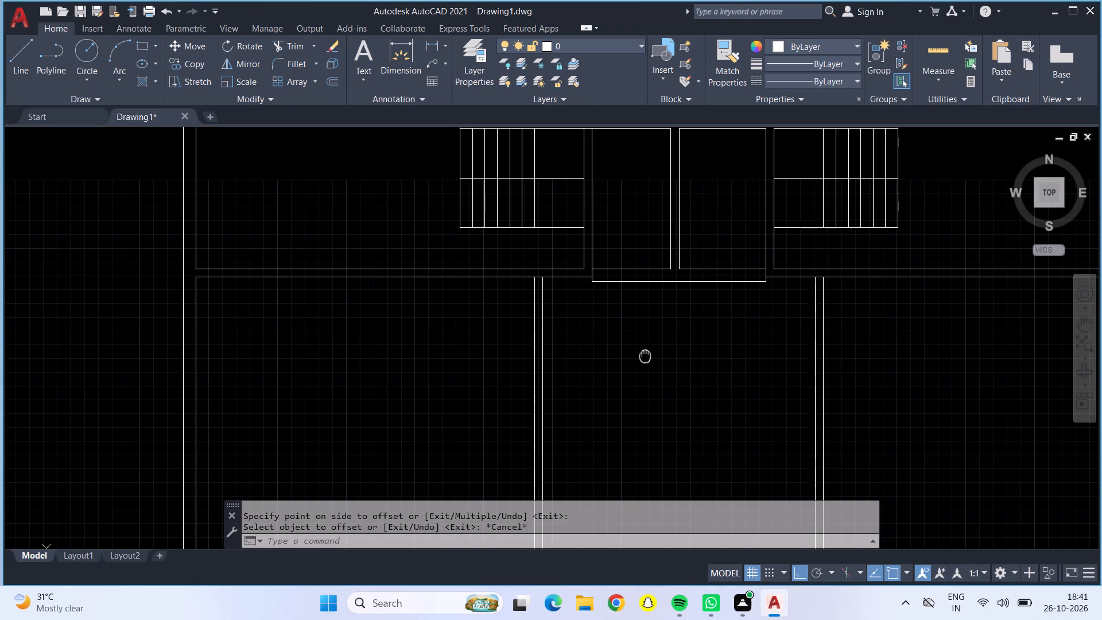
middle_drag(645, 355, 710, 362)
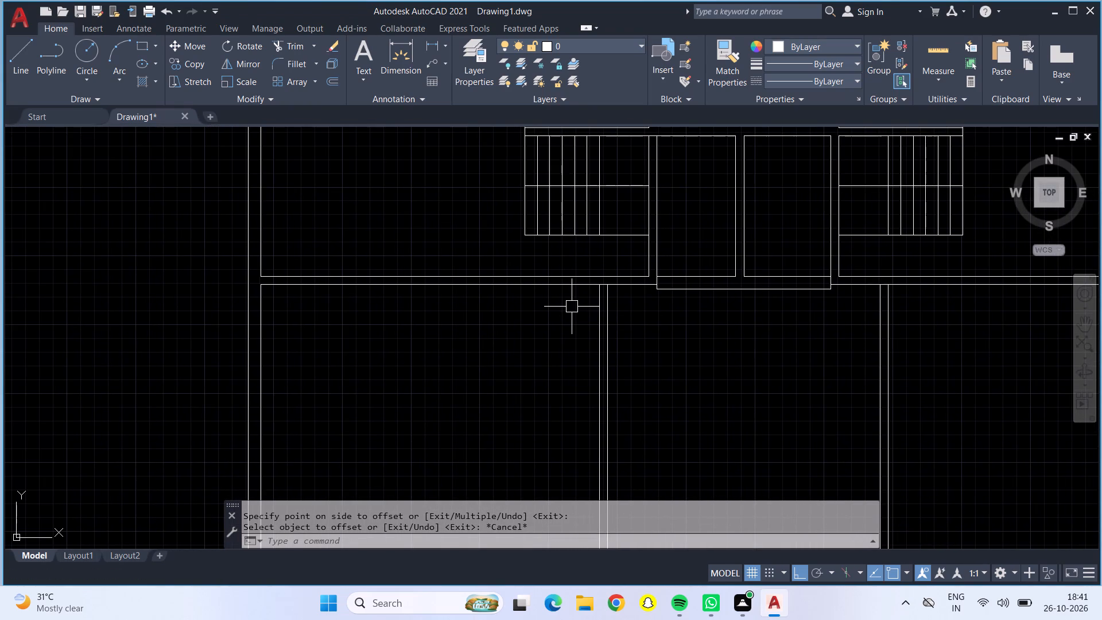
key(o)
key(Return)
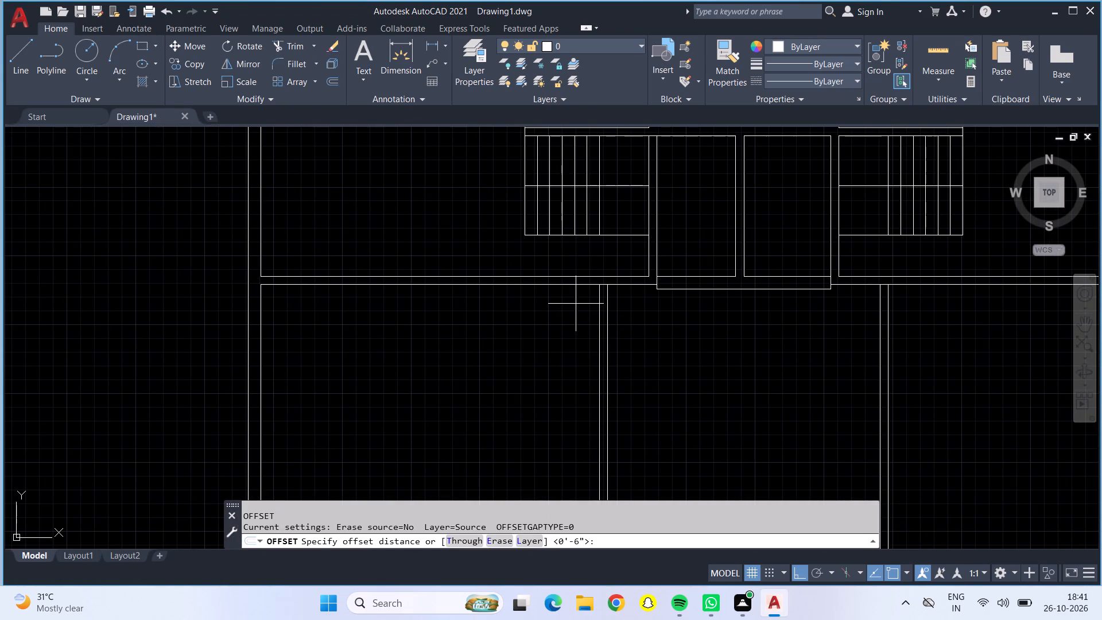
text(2')
key(Return)
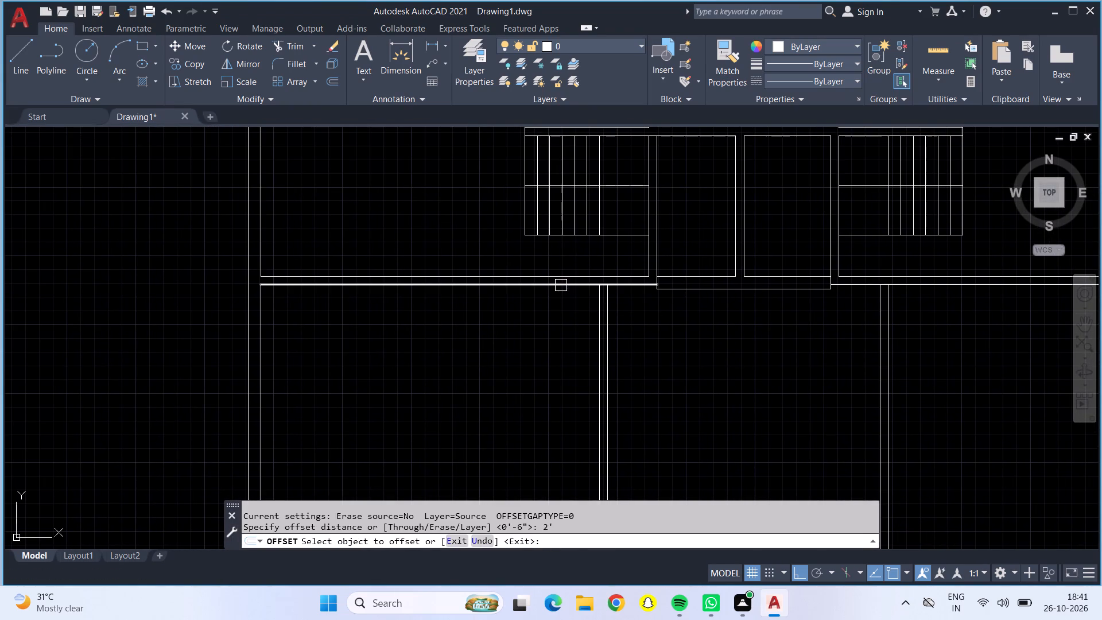
click(558, 285)
drag(566, 332, 579, 334)
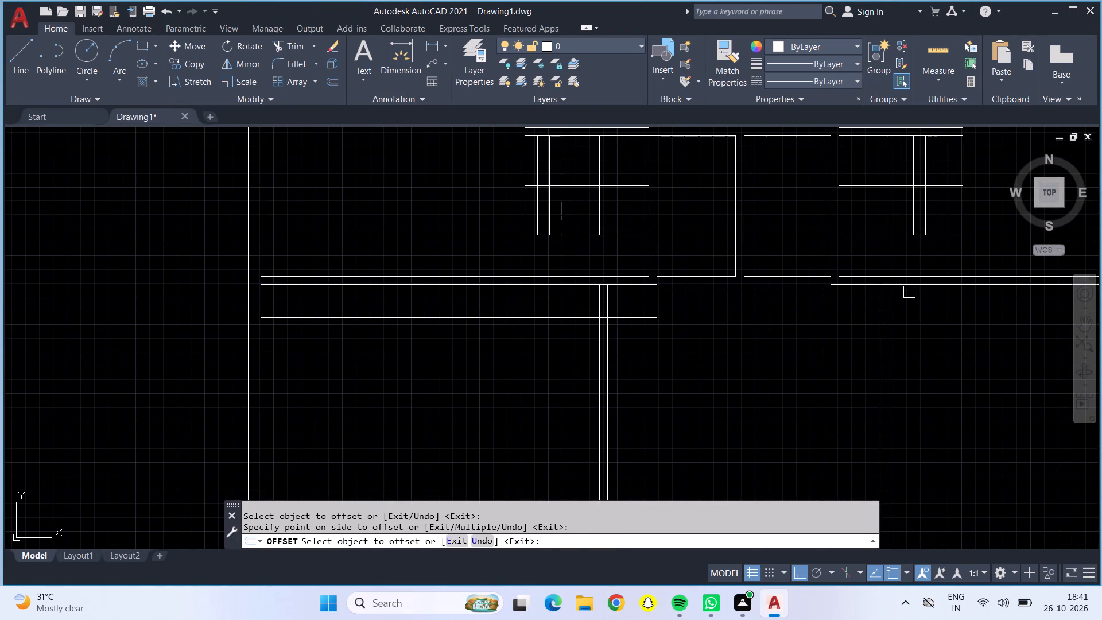
click(910, 287)
click(924, 298)
middle_drag(750, 356, 715, 311)
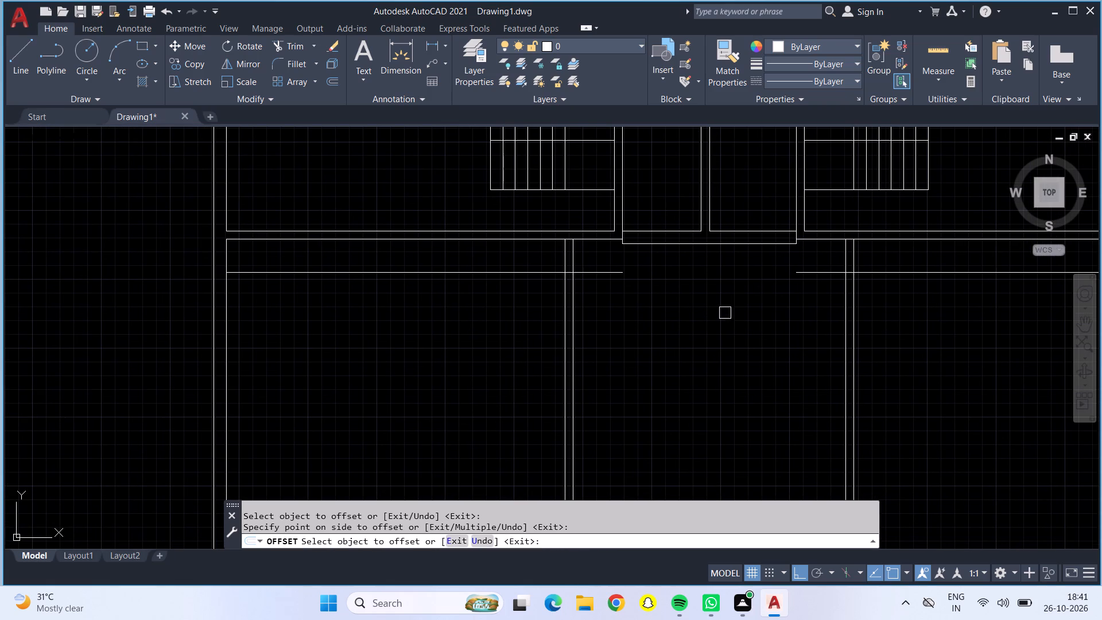
key(Escape)
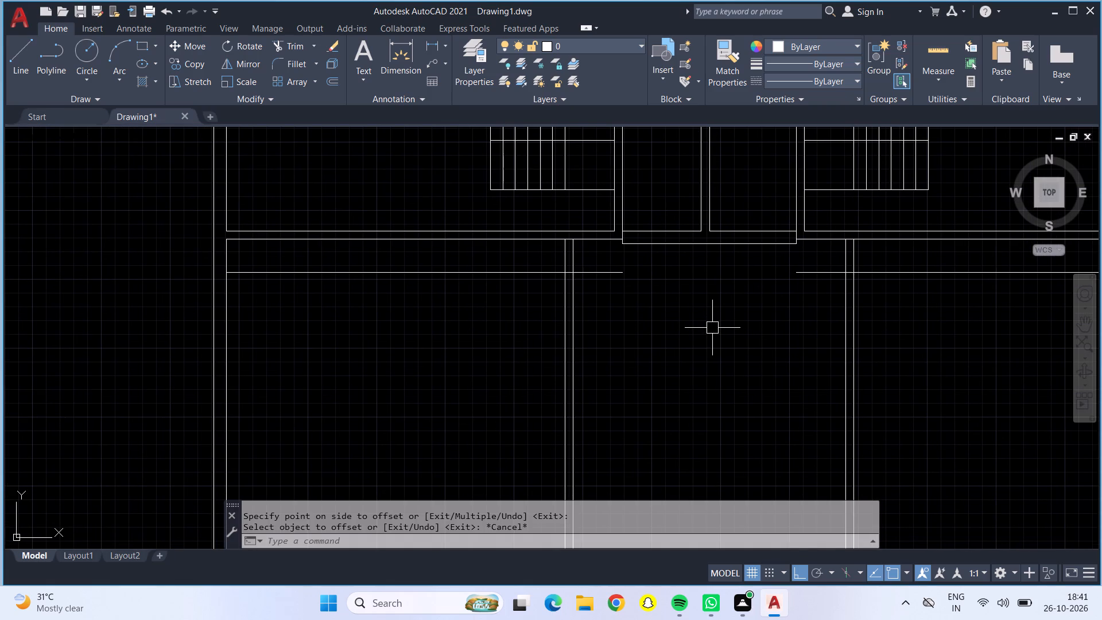
Offset both new horizontal lines 6" downward to form the horizontal partitions.
key(o)
key(Return)
text(6")
key(Return)
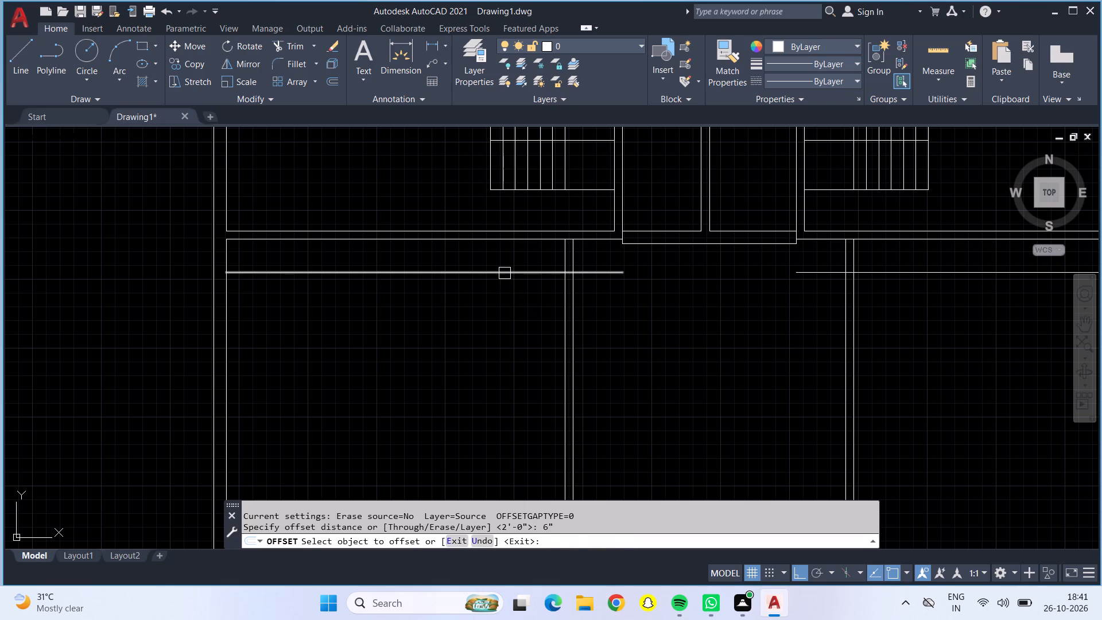
click(505, 273)
drag(517, 327, 536, 328)
click(913, 274)
click(919, 306)
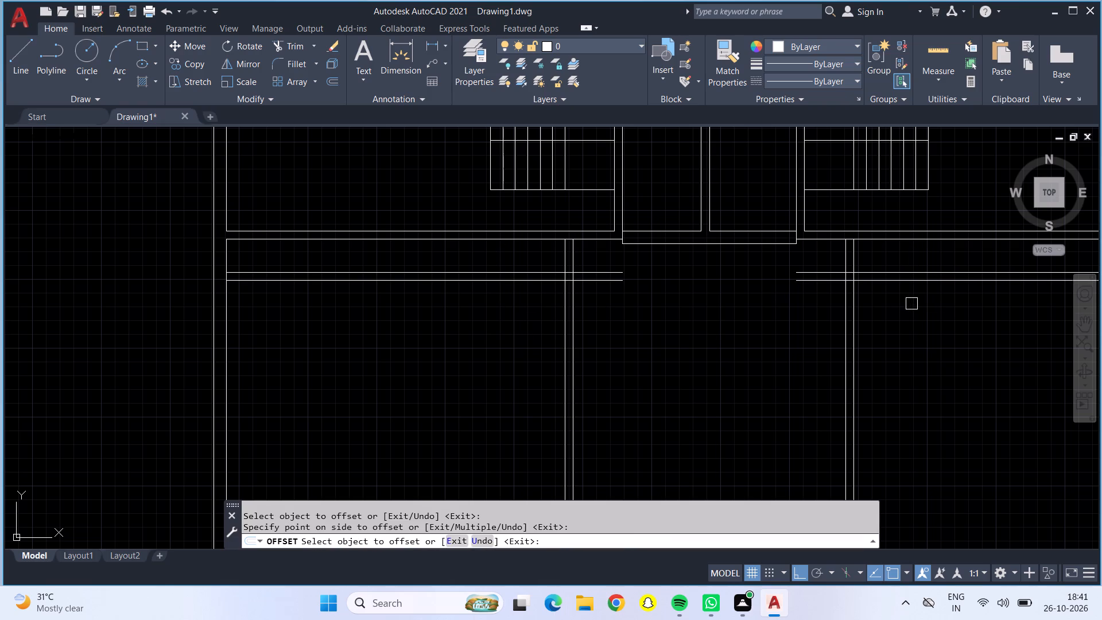
key(Escape)
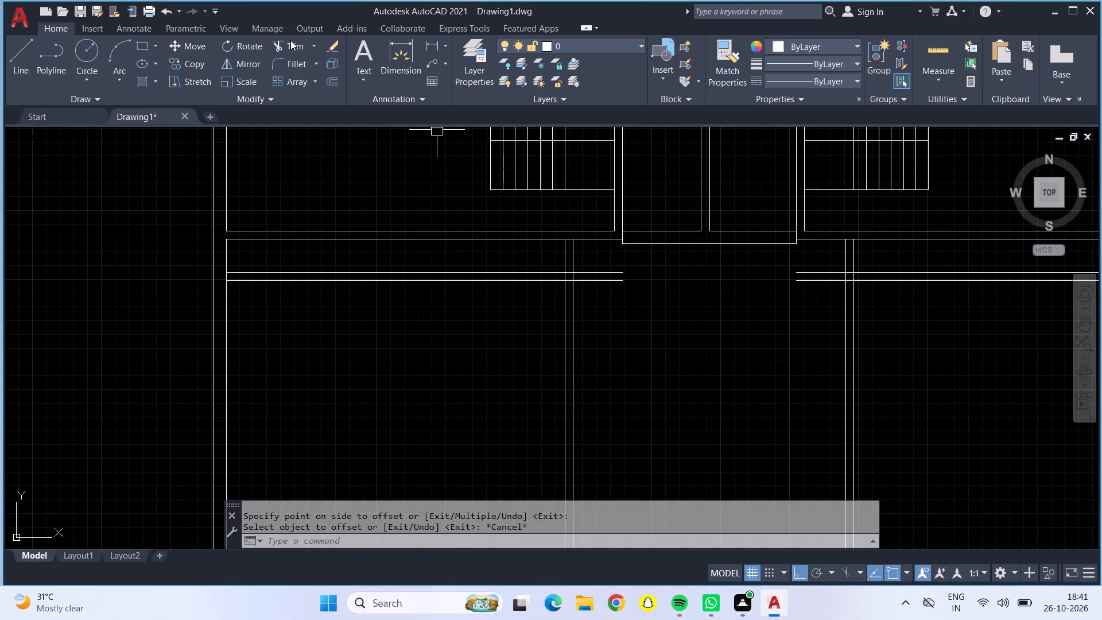
Trim the ends of both horizontal partitions that project past the vertical partitions into the central space.
click(290, 40)
triple_click(616, 274)
drag(616, 274, 616, 285)
click(615, 289)
click(831, 279)
click(822, 277)
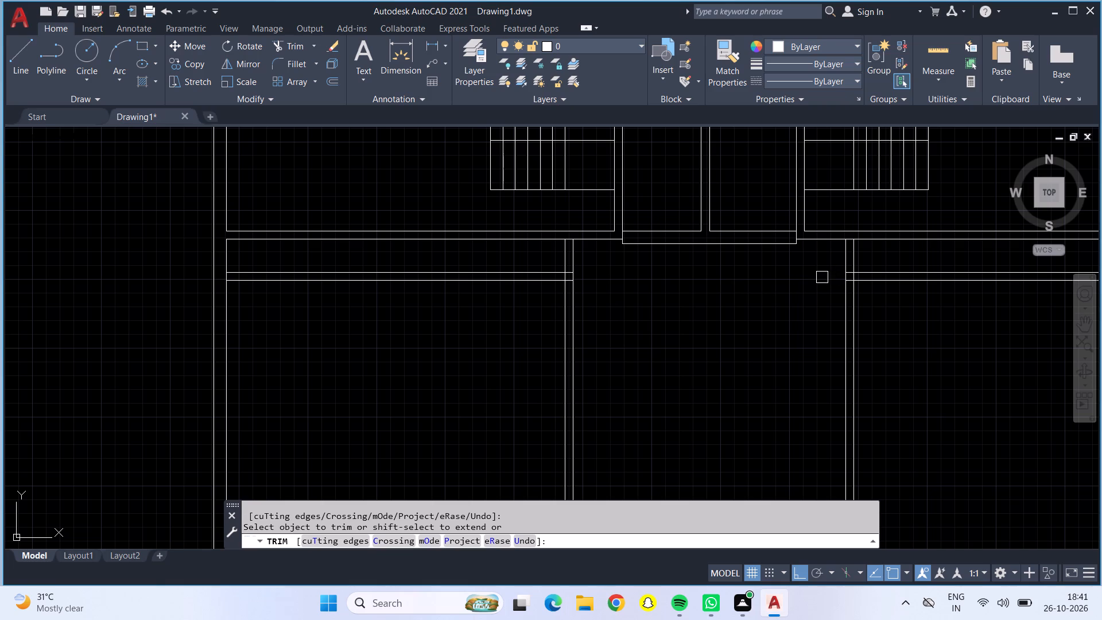
middle_drag(794, 297, 827, 241)
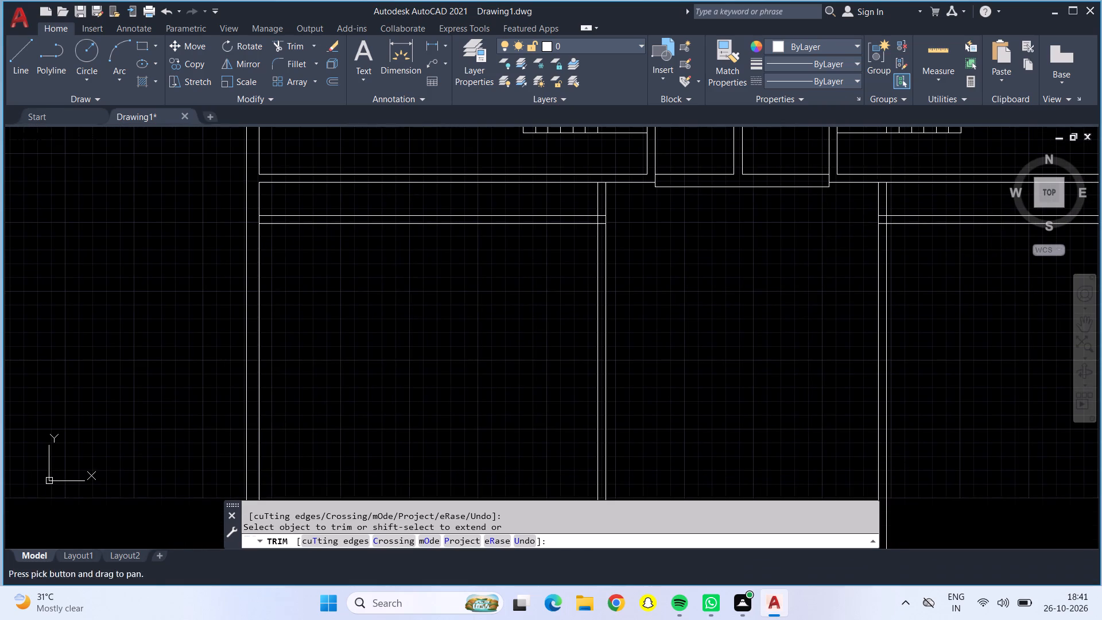
middle_drag(787, 241, 824, 255)
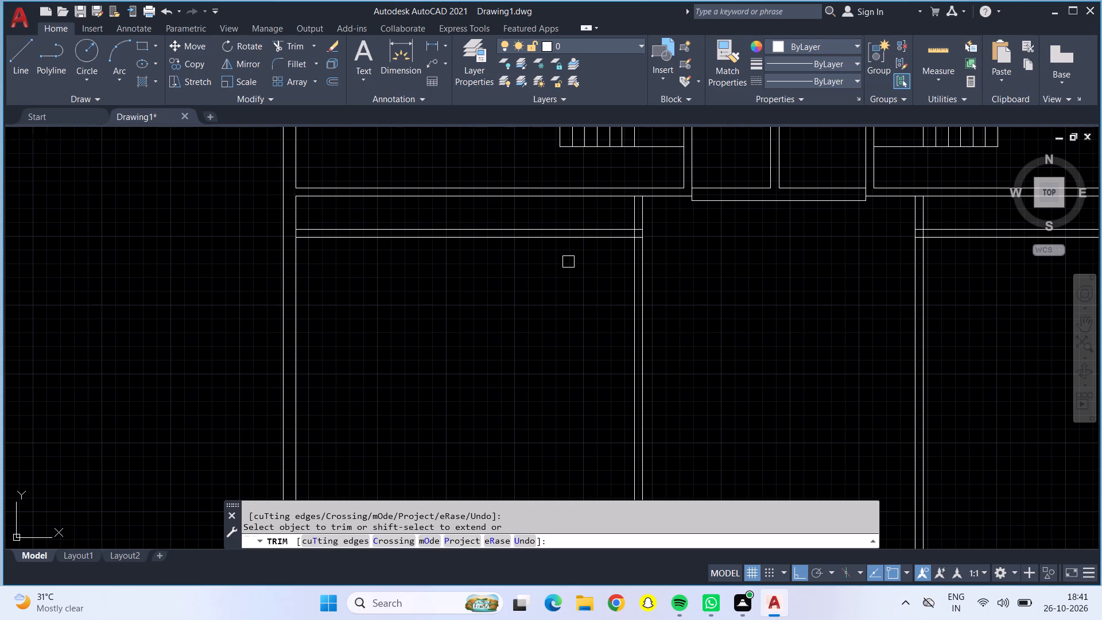
key(Escape)
Offset the outer line of each vertical partition 7' toward its nearest side outer wall.
key(o)
key(Return)
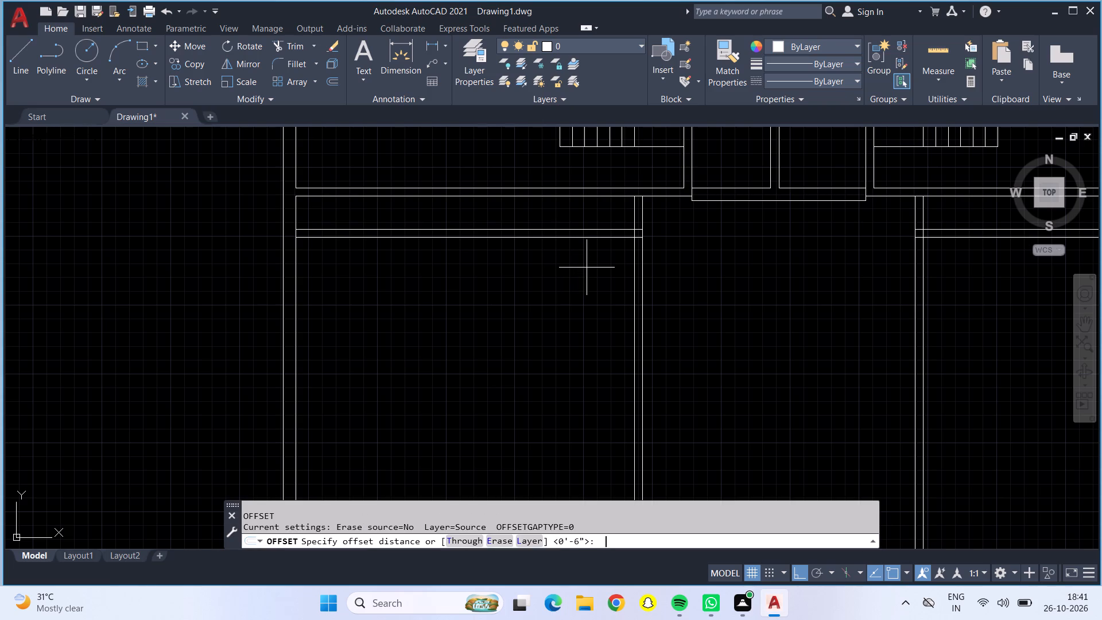
key(7)
key(apostrophe)
key(Return)
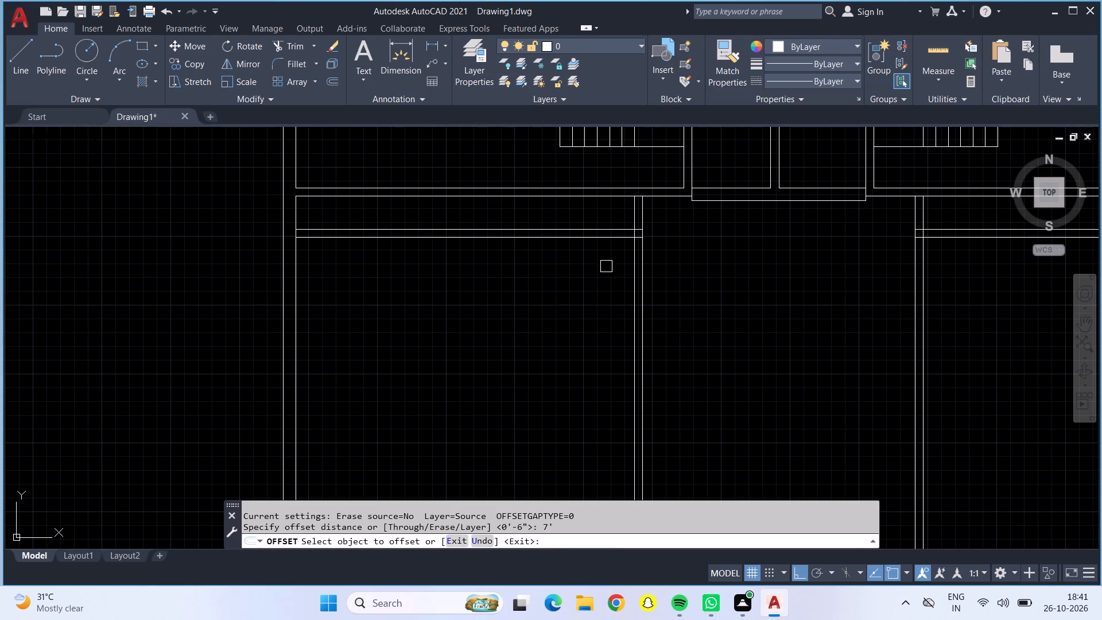
click(629, 274)
click(599, 273)
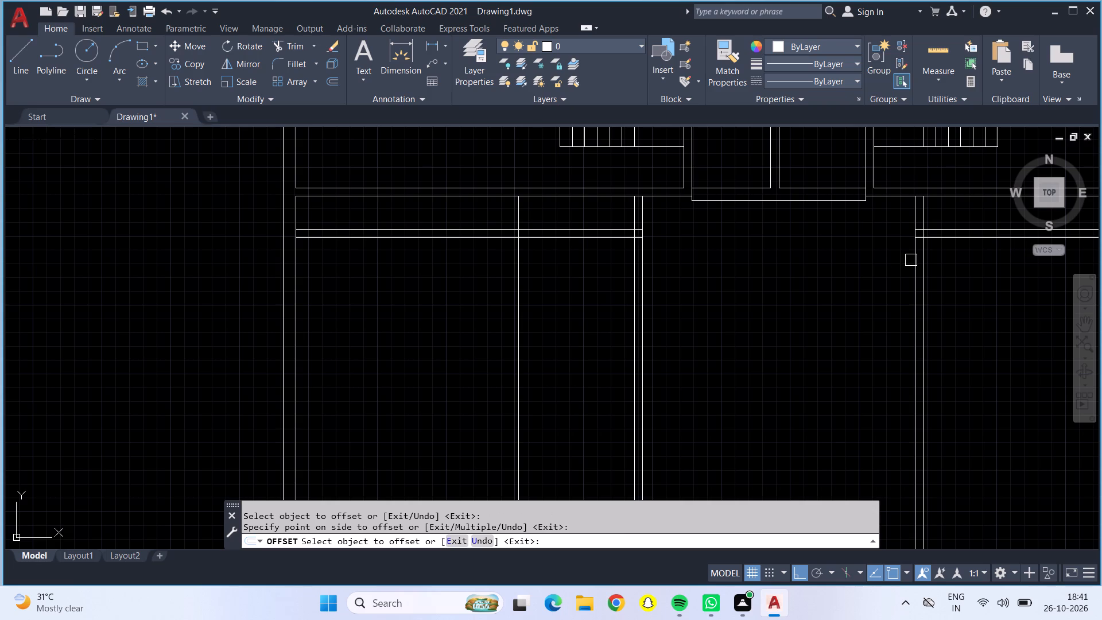
click(926, 271)
click(967, 280)
key(Escape)
Offset both new vertical lines 6" toward the side outer walls to form another pair of partitions.
key(o)
key(Return)
text(6")
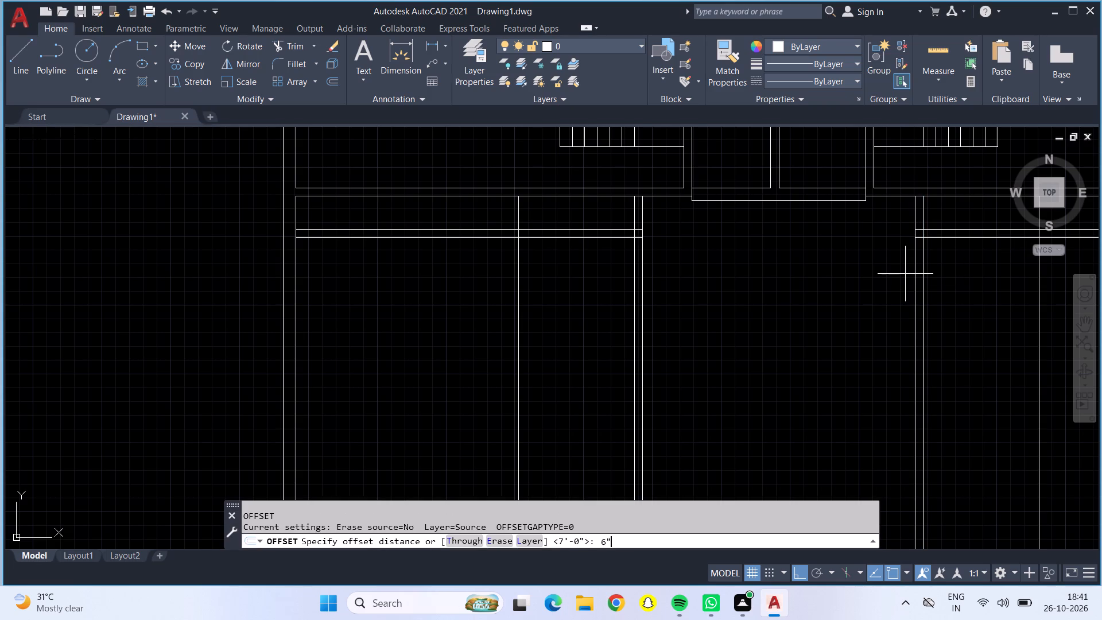
key(Return)
click(521, 267)
click(502, 266)
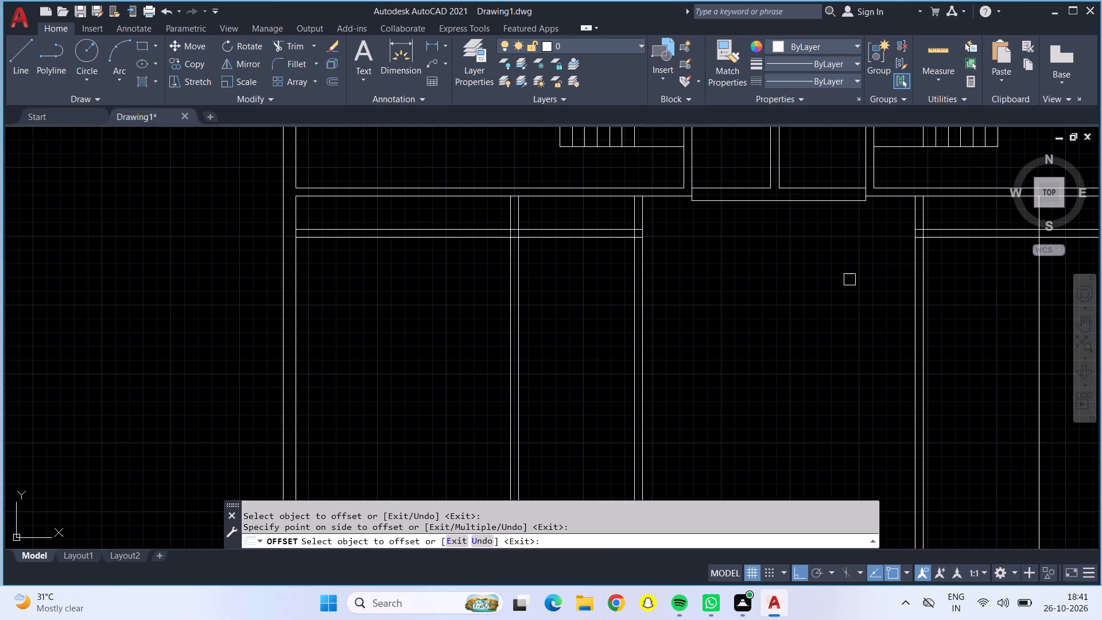
click(1039, 348)
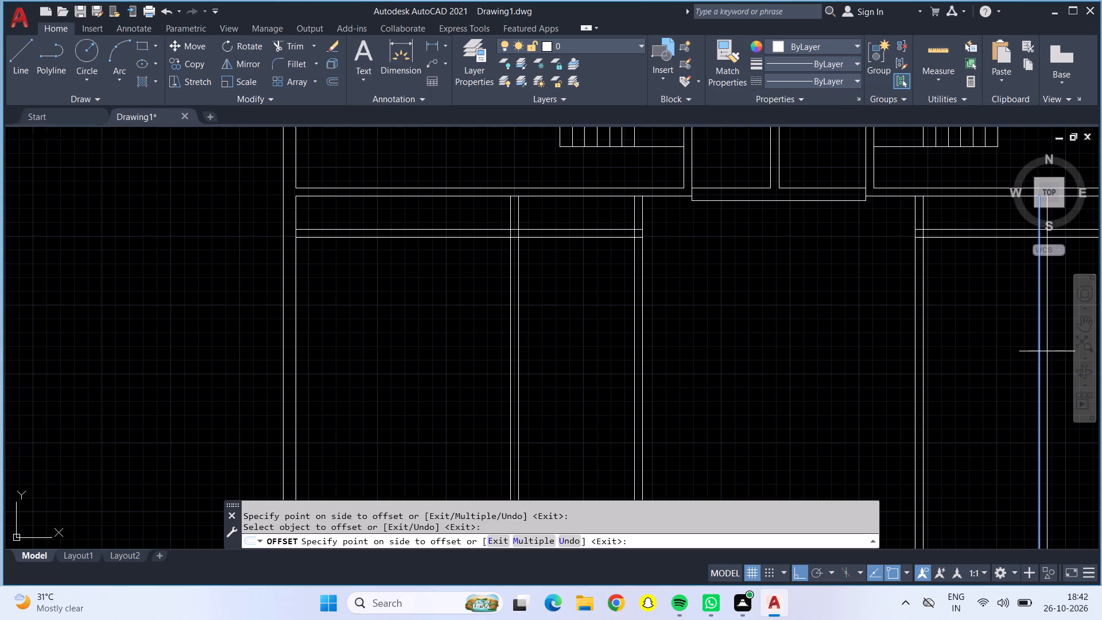
click(1060, 357)
key(Escape)
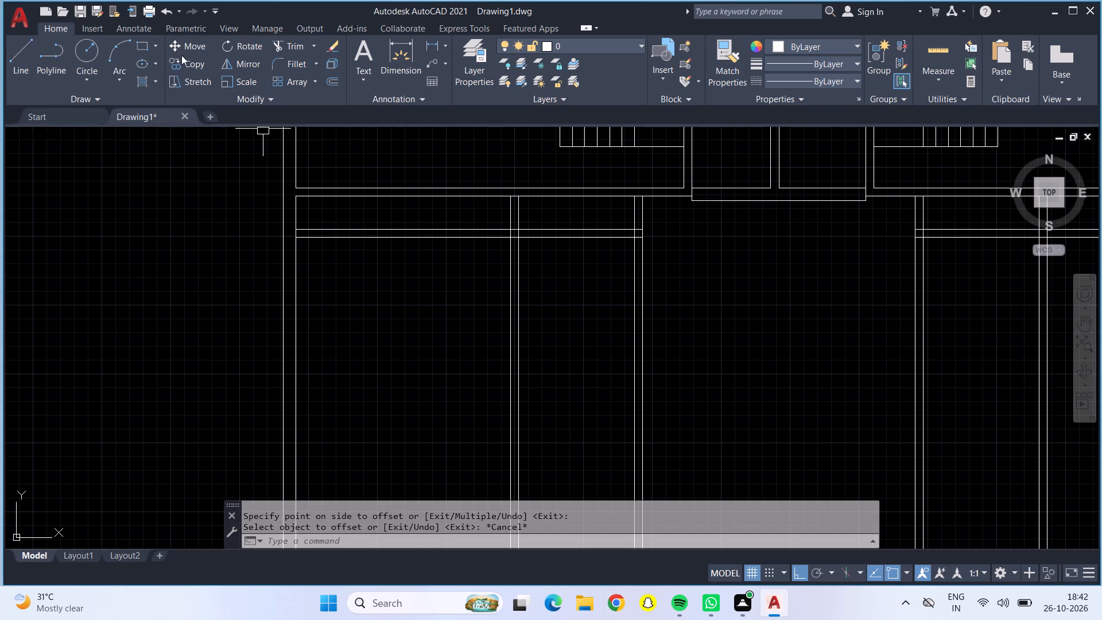
Trim the left horizontal partition and the stair-room wall's lower line between the left outer wall and the outermost vertical partition.
click(306, 44)
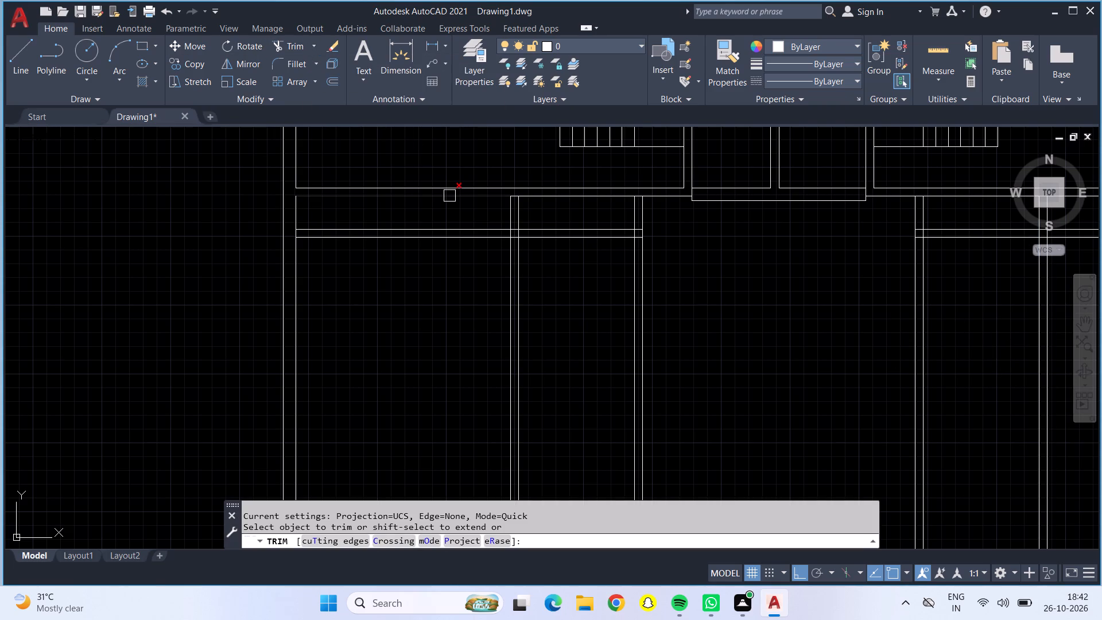
click(461, 235)
click(460, 229)
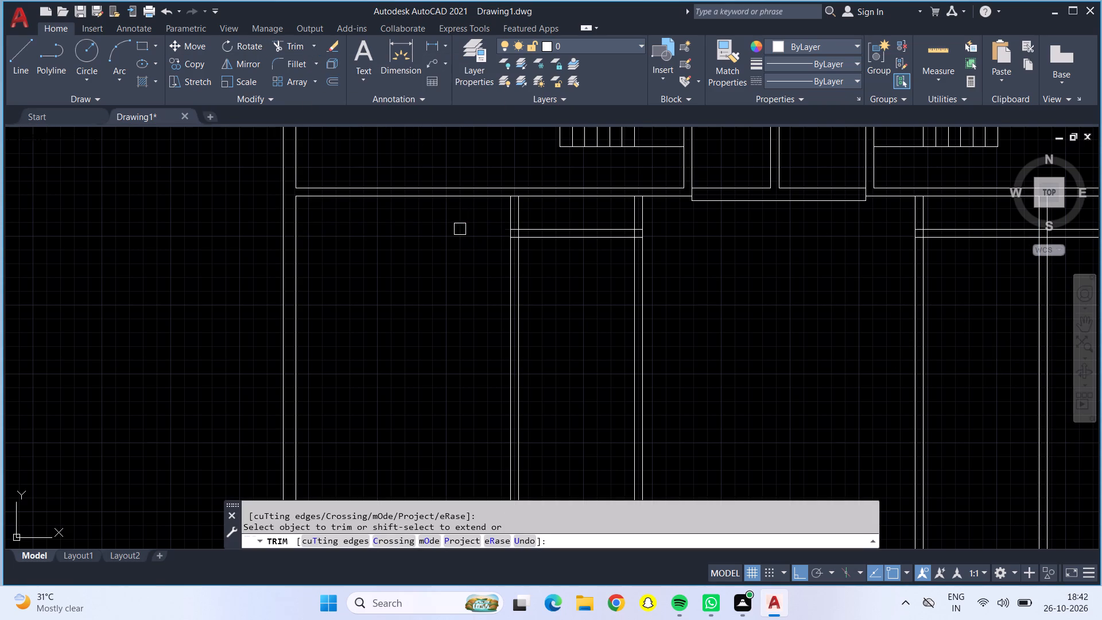
click(486, 196)
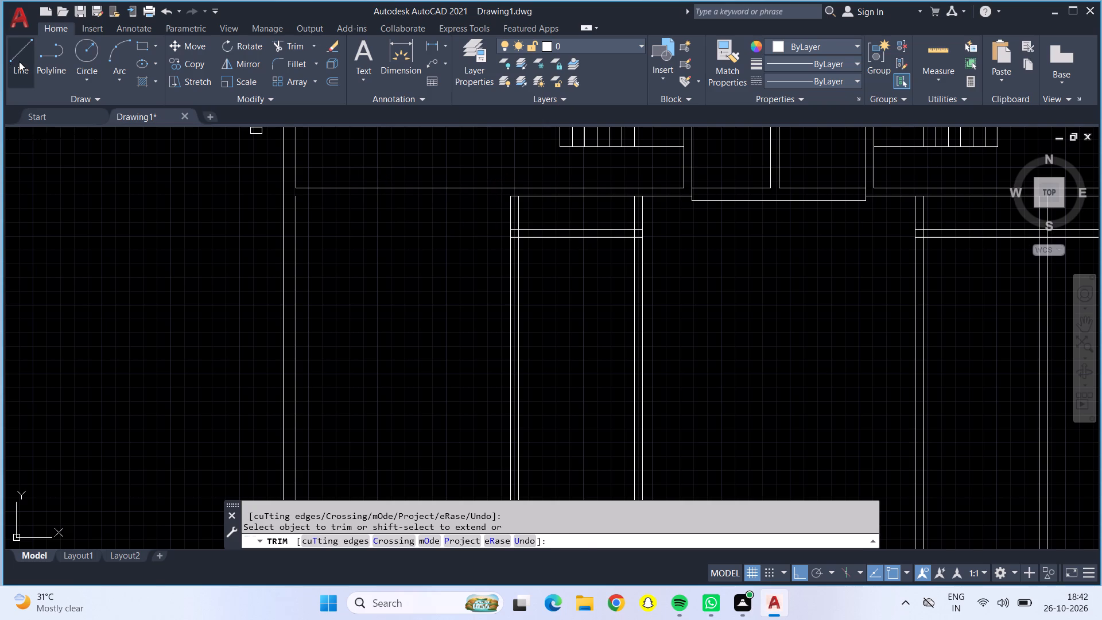
Draw a short line from the left outermost partition's outer line up to the stair-room wall's upper line.
click(19, 61)
click(510, 192)
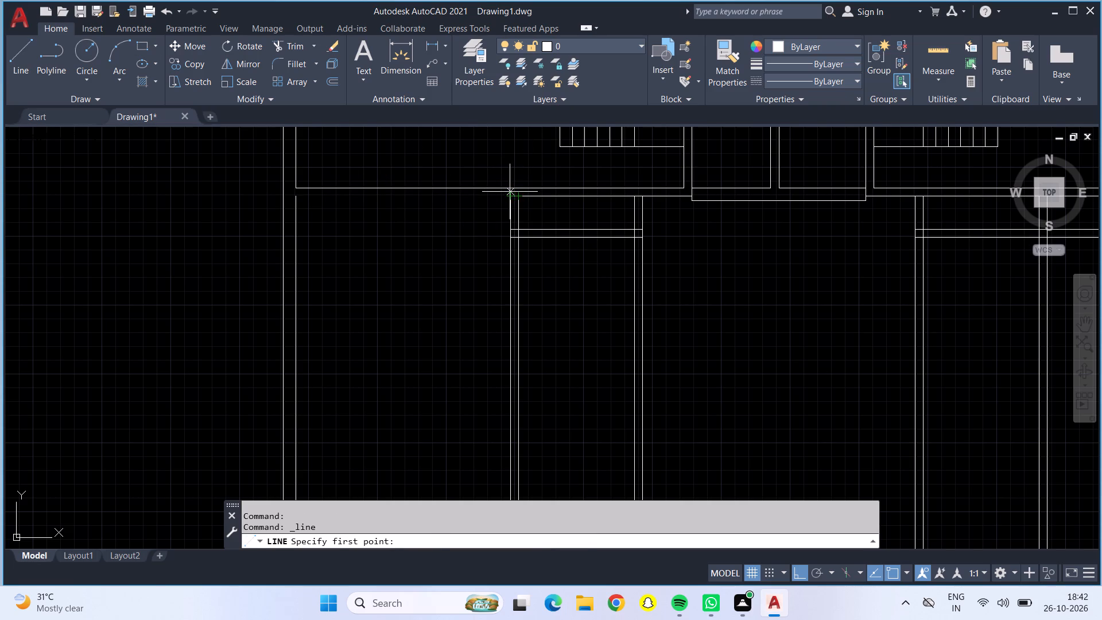
click(510, 192)
key(Escape)
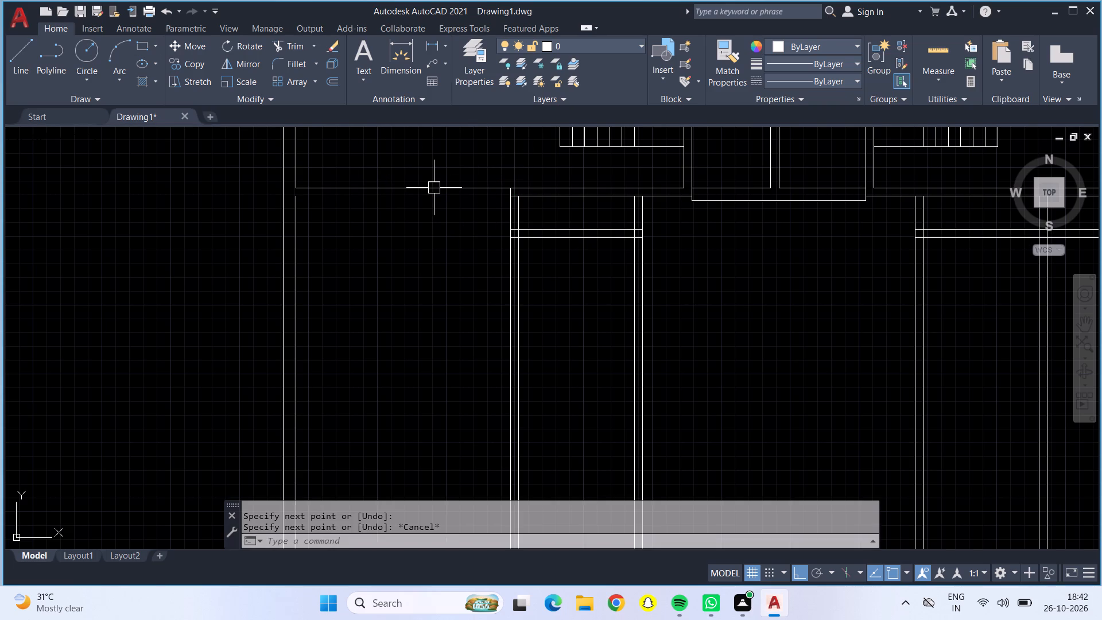
Trim the stair-room wall's upper line beyond the left outermost partition and that partition's lines below the horizontal partition.
click(301, 45)
click(385, 187)
scroll(389, 187, down, 2)
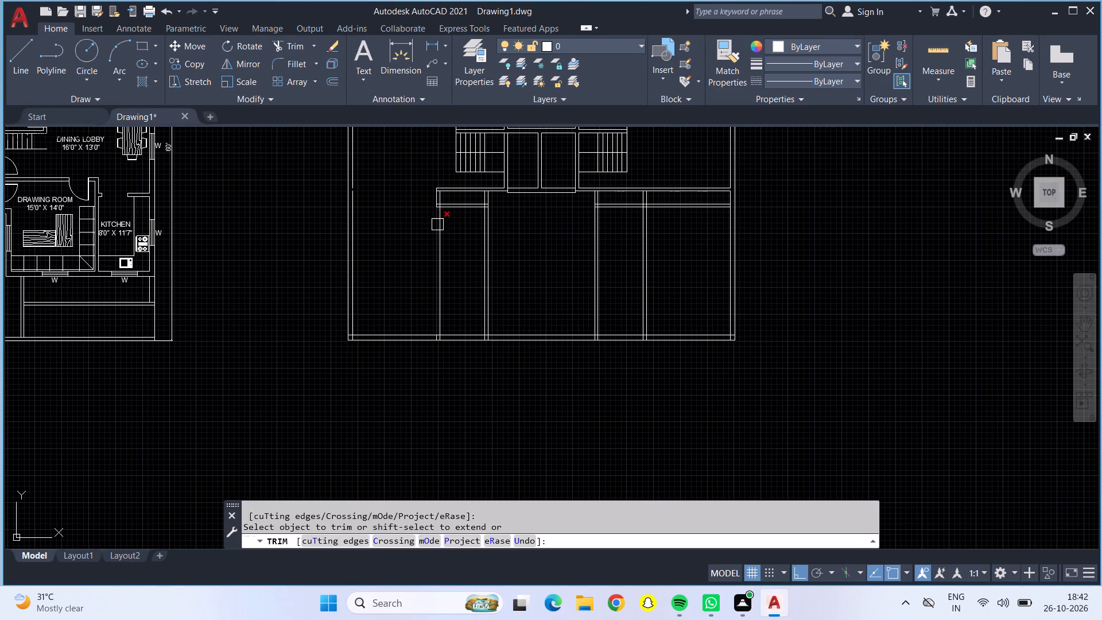
double_click(441, 225)
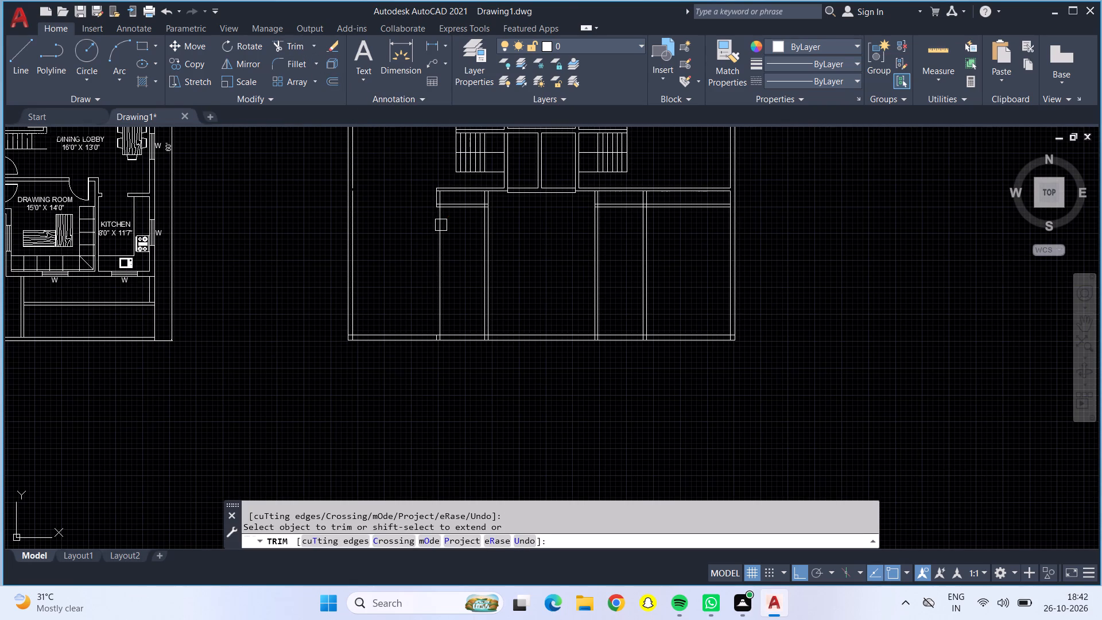
click(441, 225)
Trim the right horizontal partition and the stair-room wall's lower line between the outermost vertical partition and the right outer wall.
triple_click(659, 208)
click(661, 194)
key(Escape)
Draw a short line from the right outermost partition's outer line up to the stair-room wall's upper line.
click(4, 46)
click(22, 63)
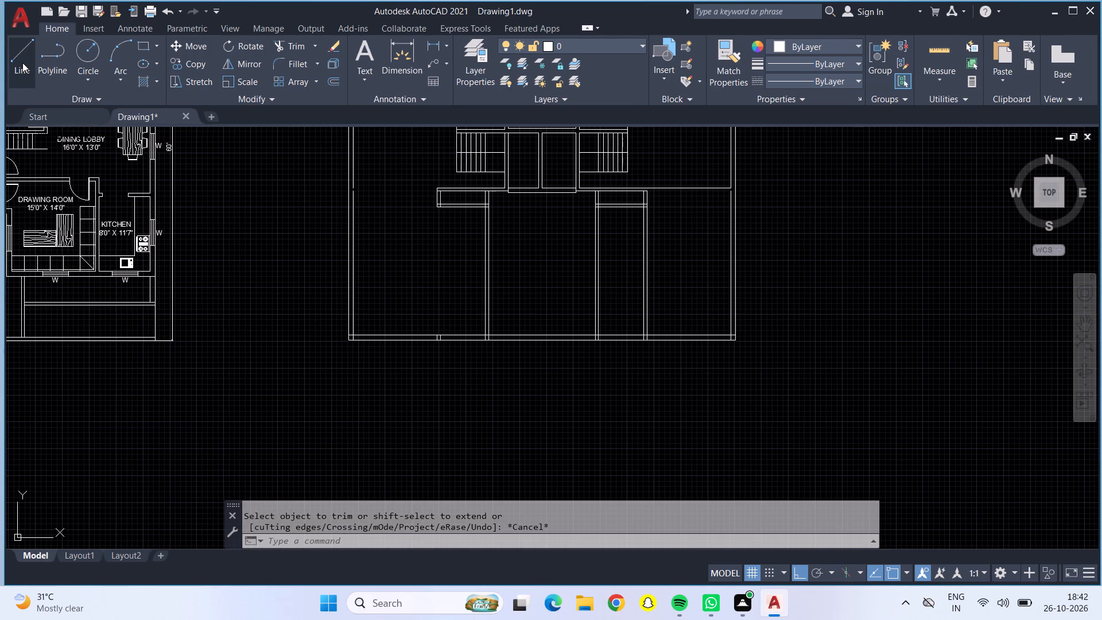
click(22, 63)
scroll(661, 187, up, 1)
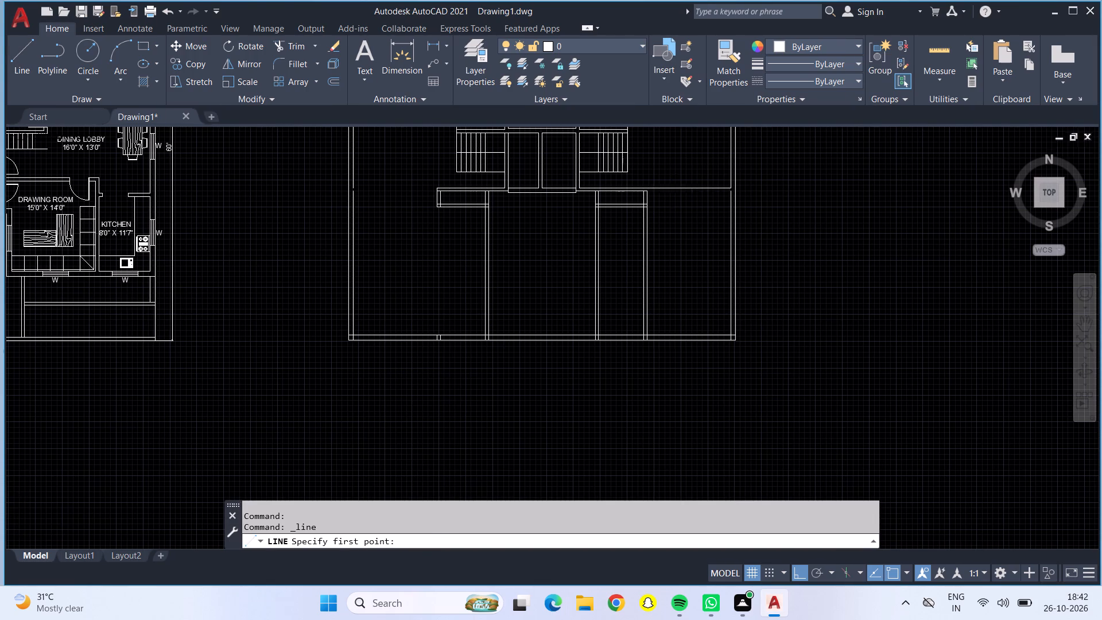
scroll(657, 187, up, 2)
click(606, 205)
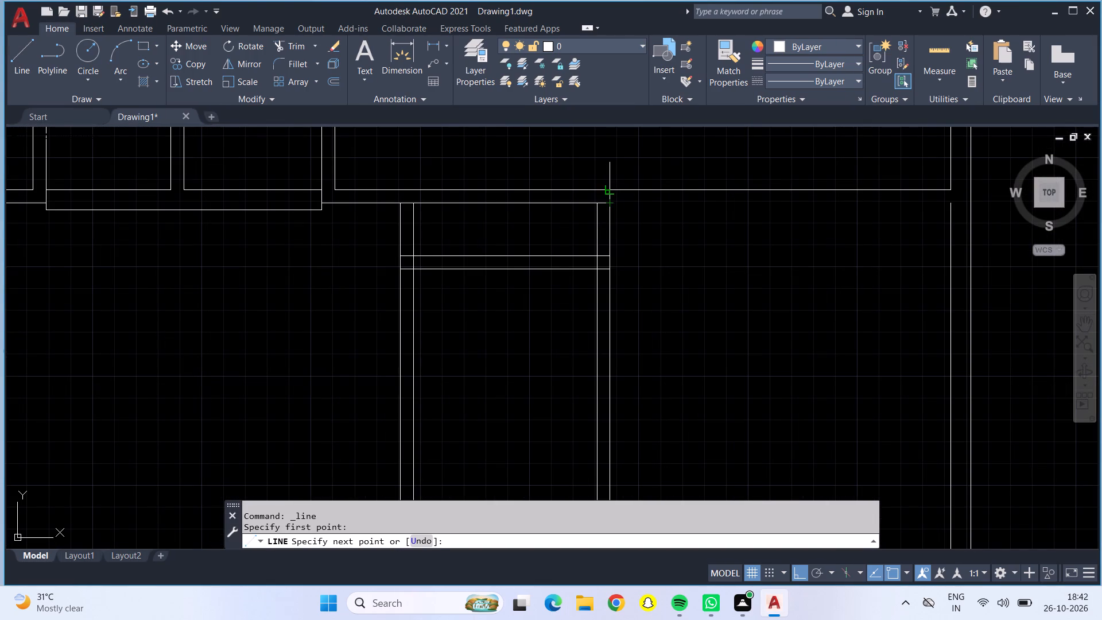
click(611, 192)
key(Escape)
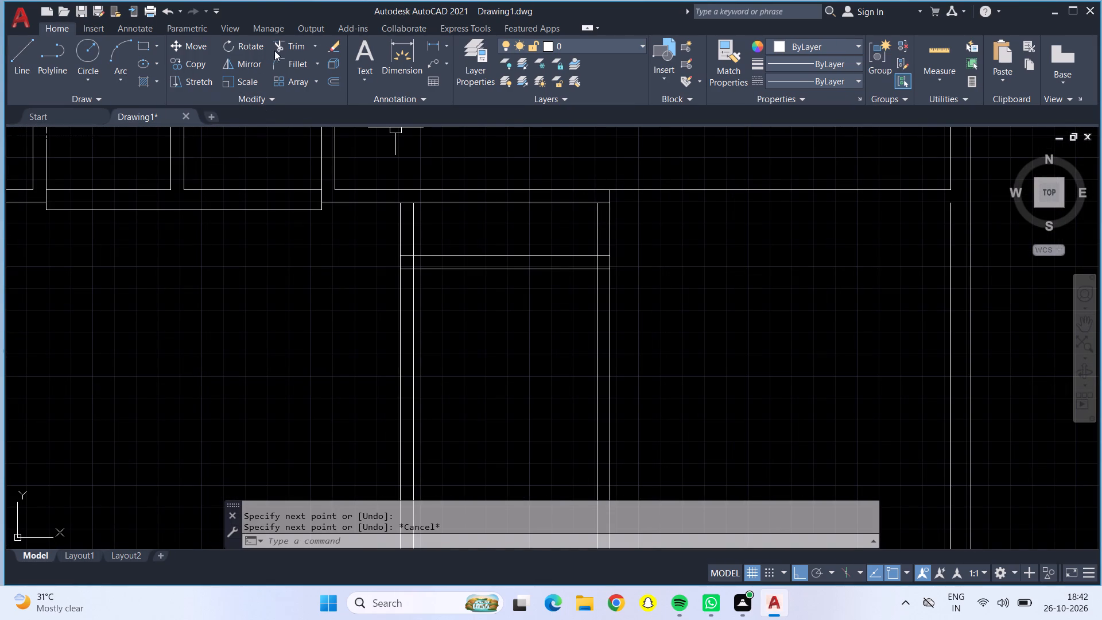
Trim both lines of the right outermost vertical partition below the horizontal partition.
click(297, 43)
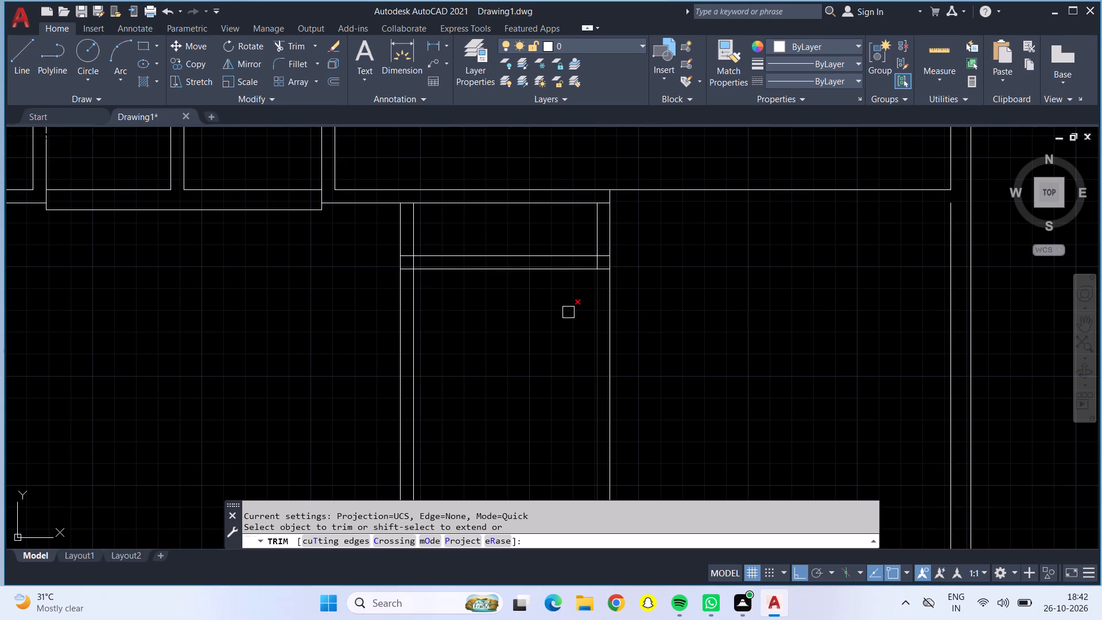
drag(575, 313, 639, 317)
scroll(639, 317, down, 1)
middle_drag(642, 316, 643, 204)
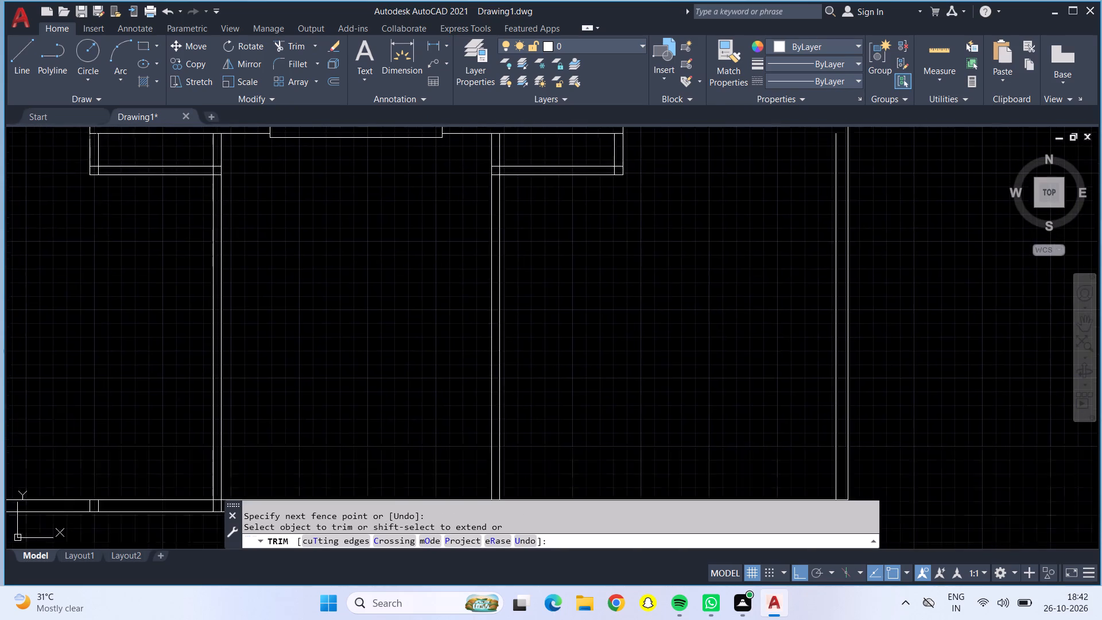
scroll(643, 204, down, 1)
middle_drag(643, 220, 787, 330)
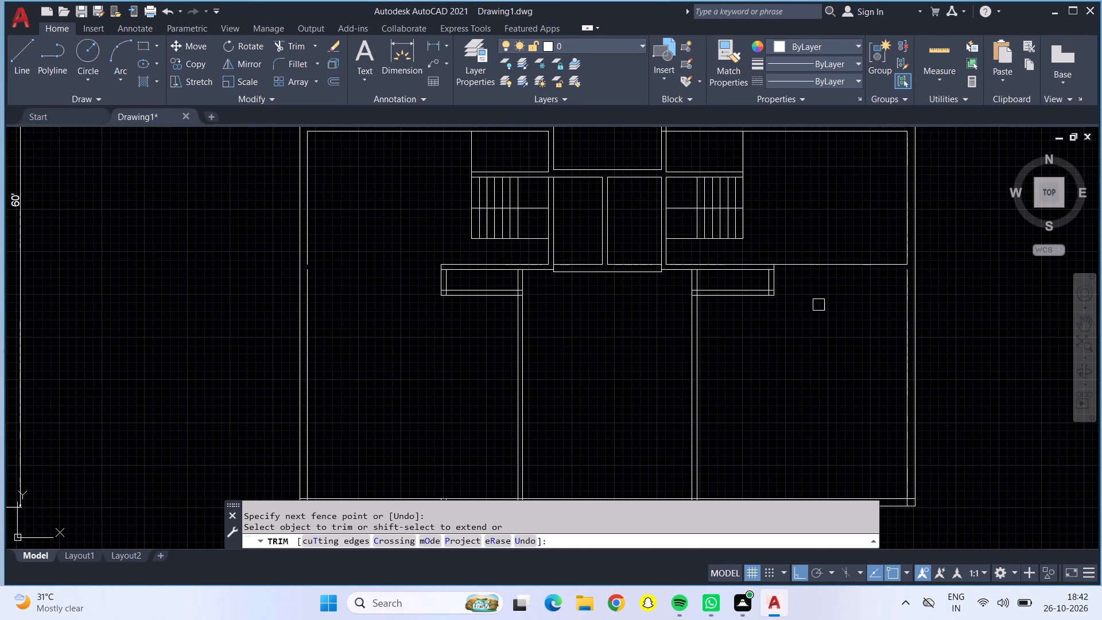
key(Escape)
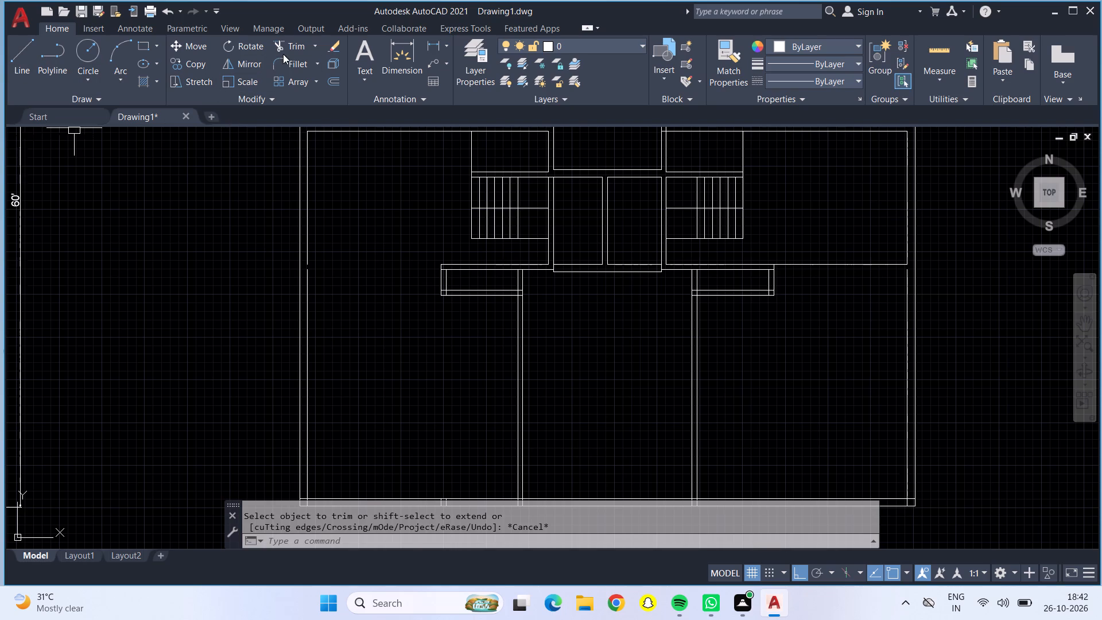
Trim the stair-room wall's upper line between the right outermost partition and the right outer wall.
drag(289, 51, 305, 49)
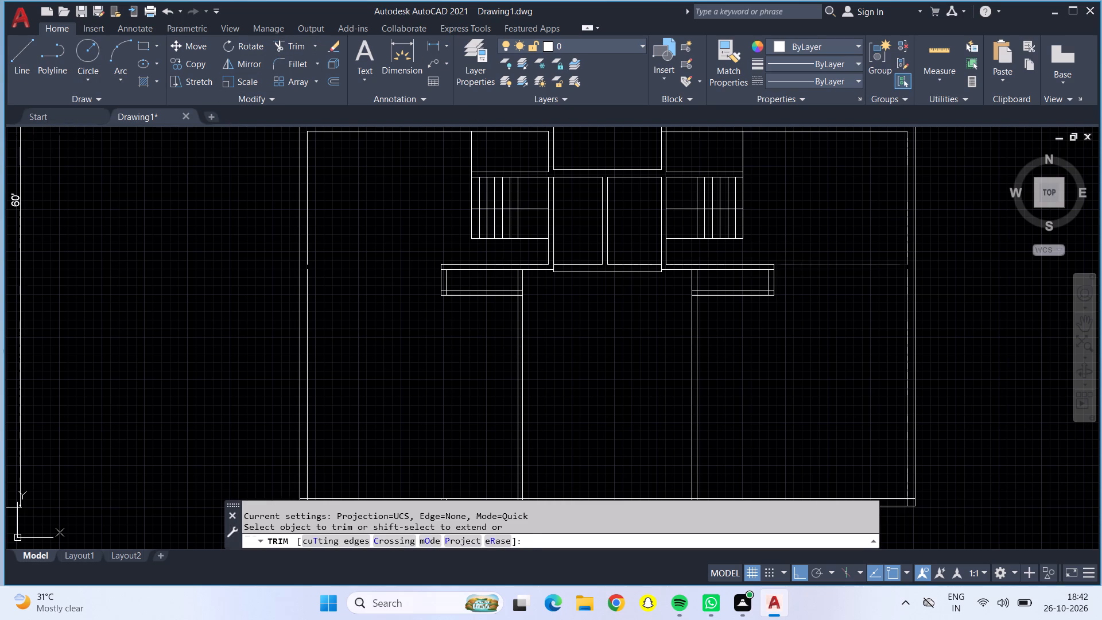
click(805, 268)
scroll(780, 257, down, 1)
middle_drag(804, 248, 779, 173)
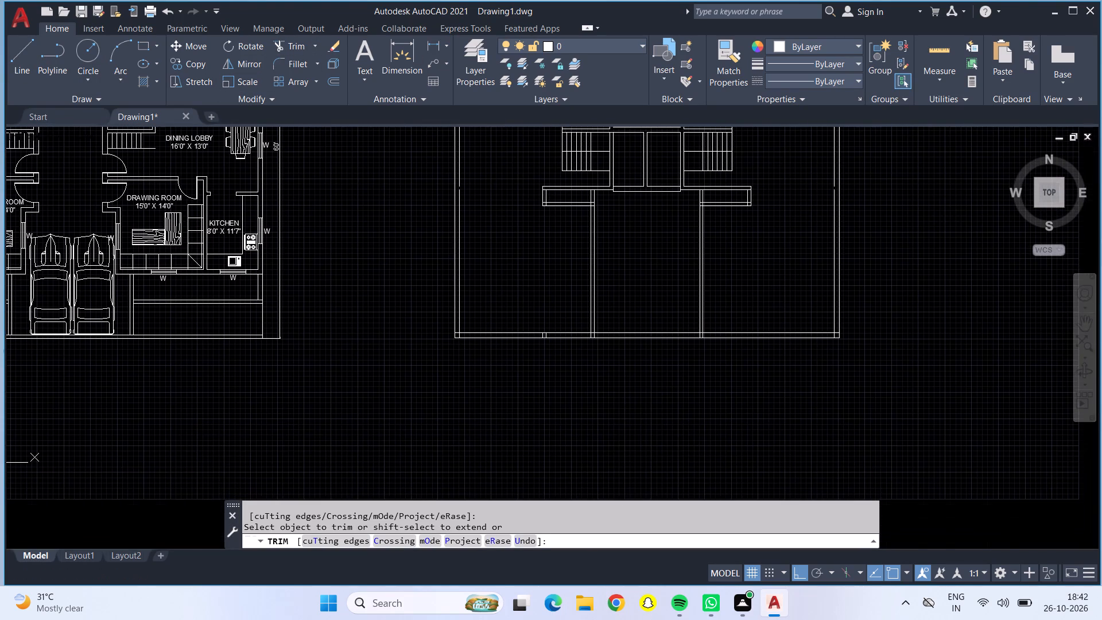
middle_drag(789, 208, 769, 217)
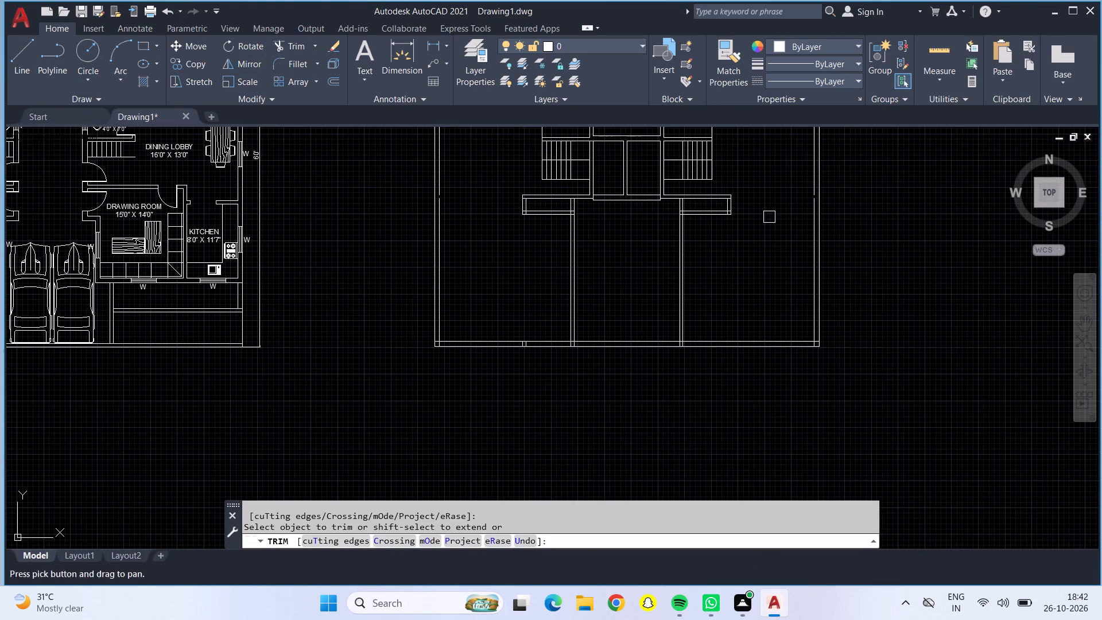
Draw both horizontal partition lines from the right outermost partition to the right outer wall, closing the gap in that wall's inner line.
click(28, 61)
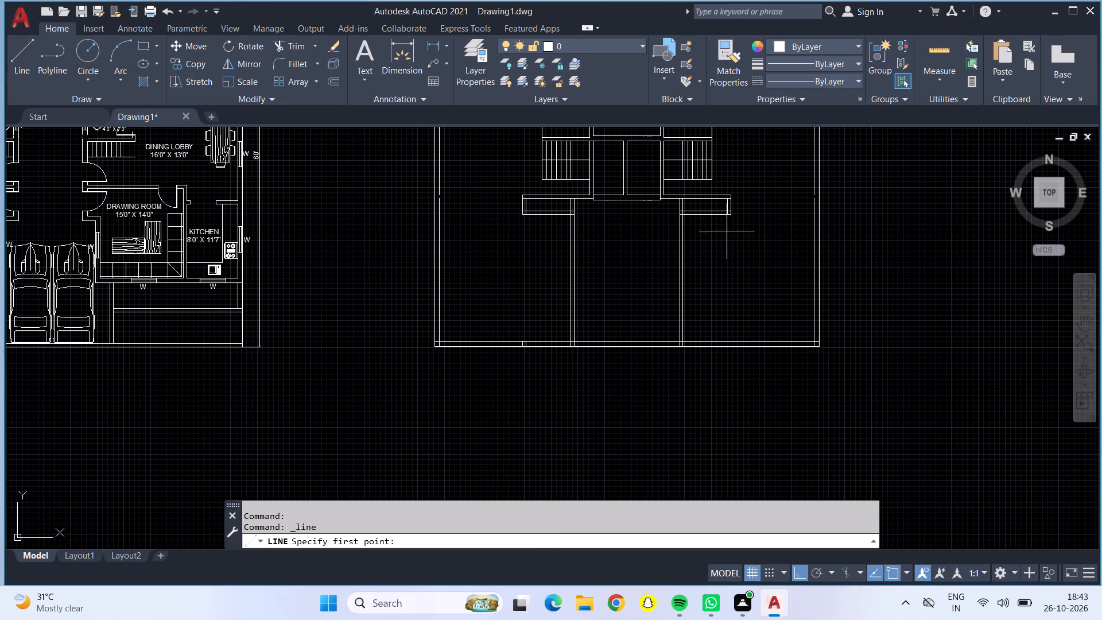
scroll(733, 215, up, 4)
click(704, 191)
scroll(815, 187, down, 1)
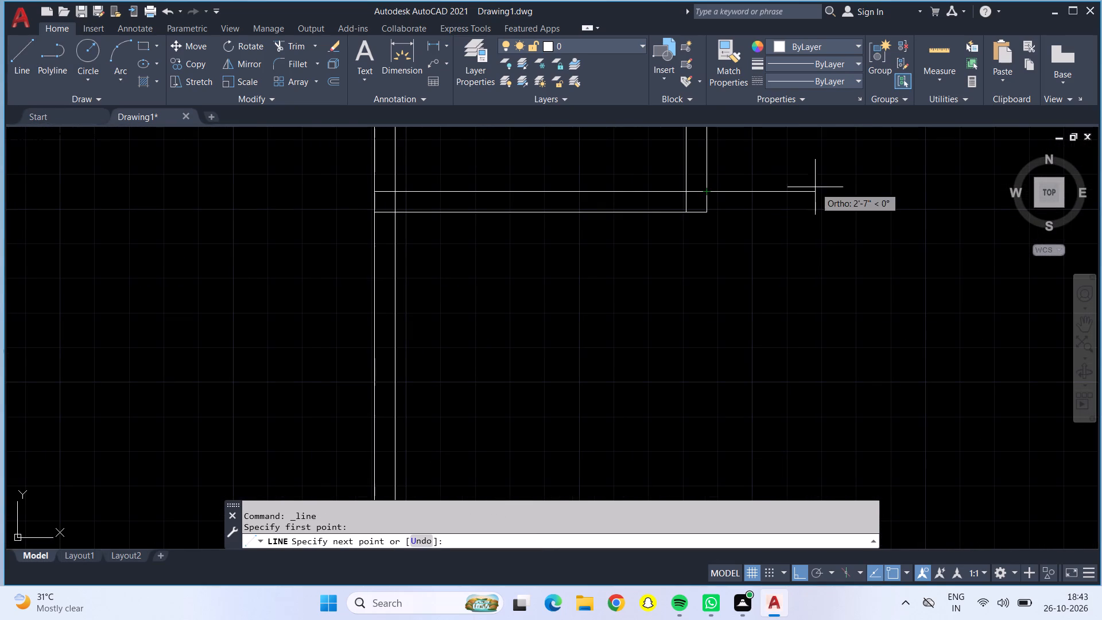
middle_drag(816, 188, 514, 230)
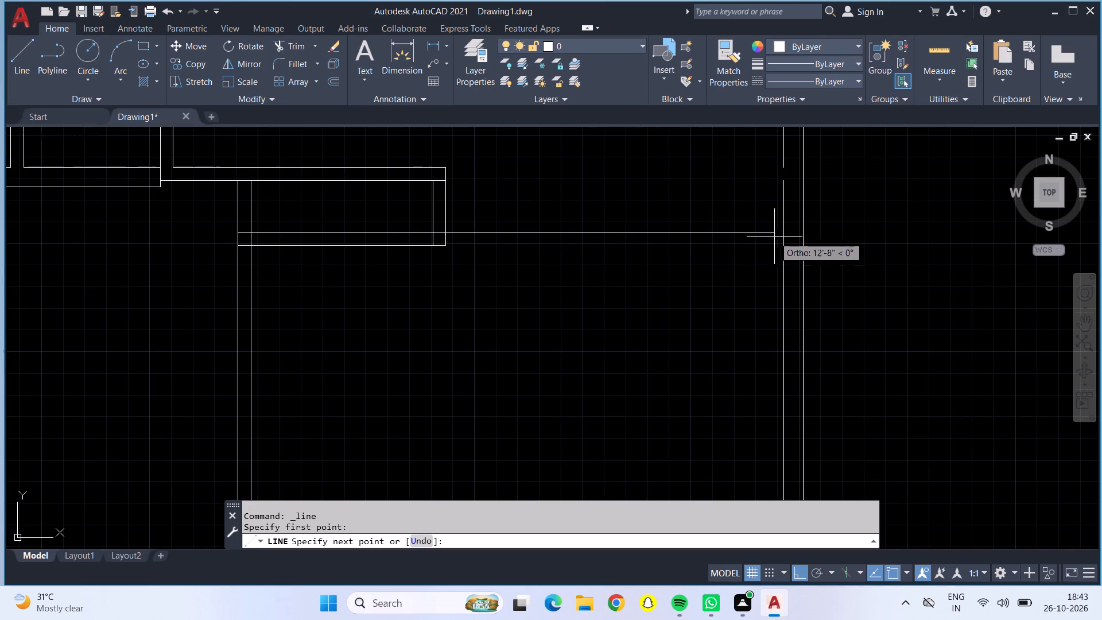
drag(786, 232, 783, 227)
click(783, 170)
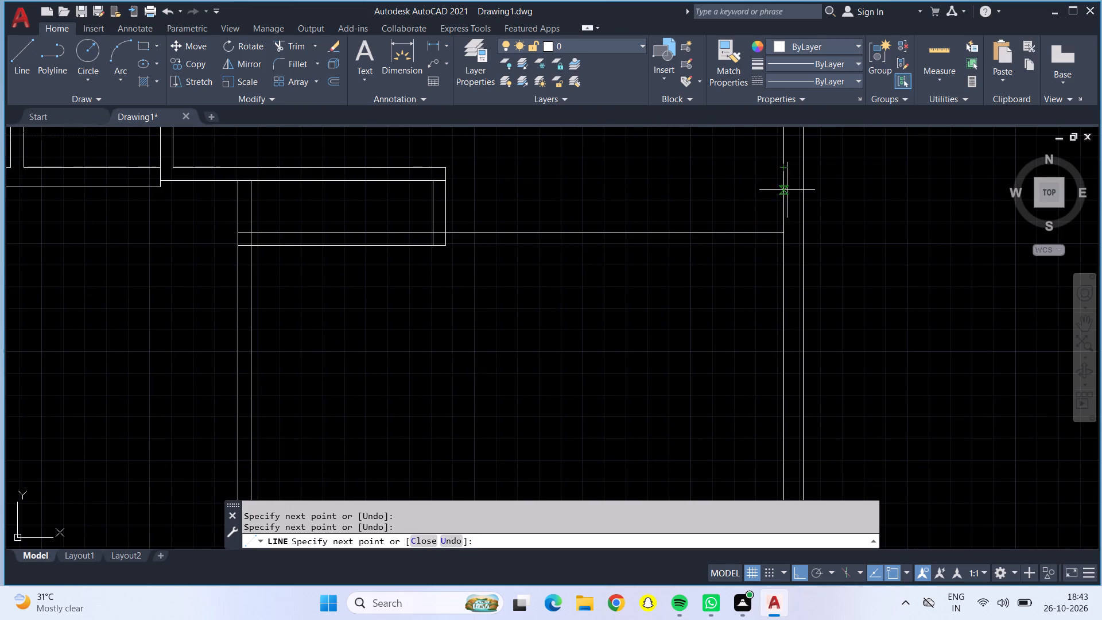
key(Escape)
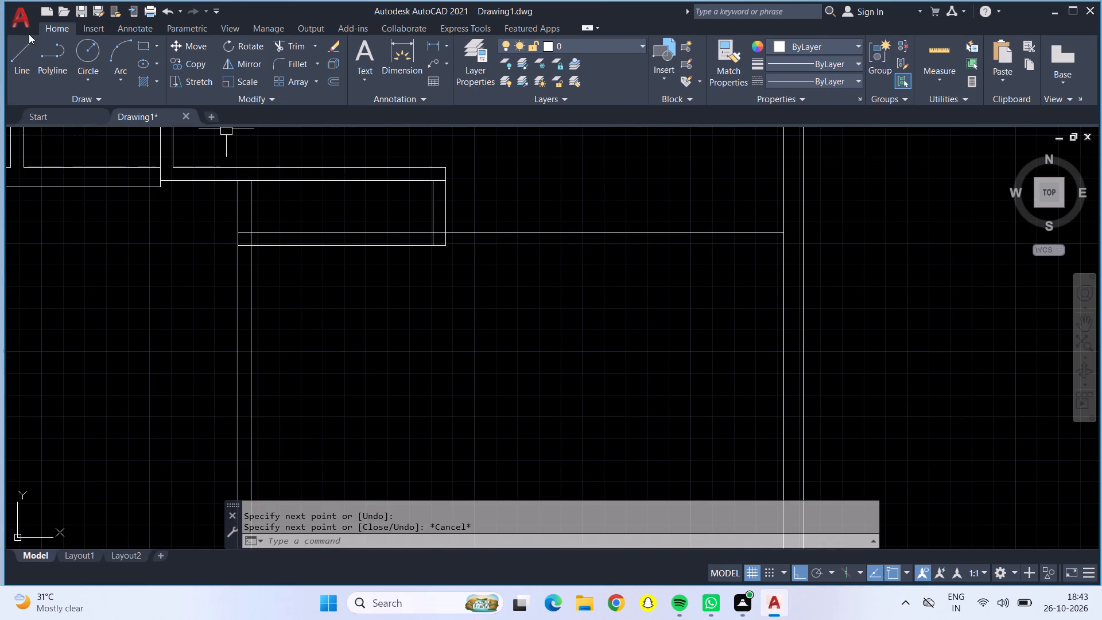
click(25, 56)
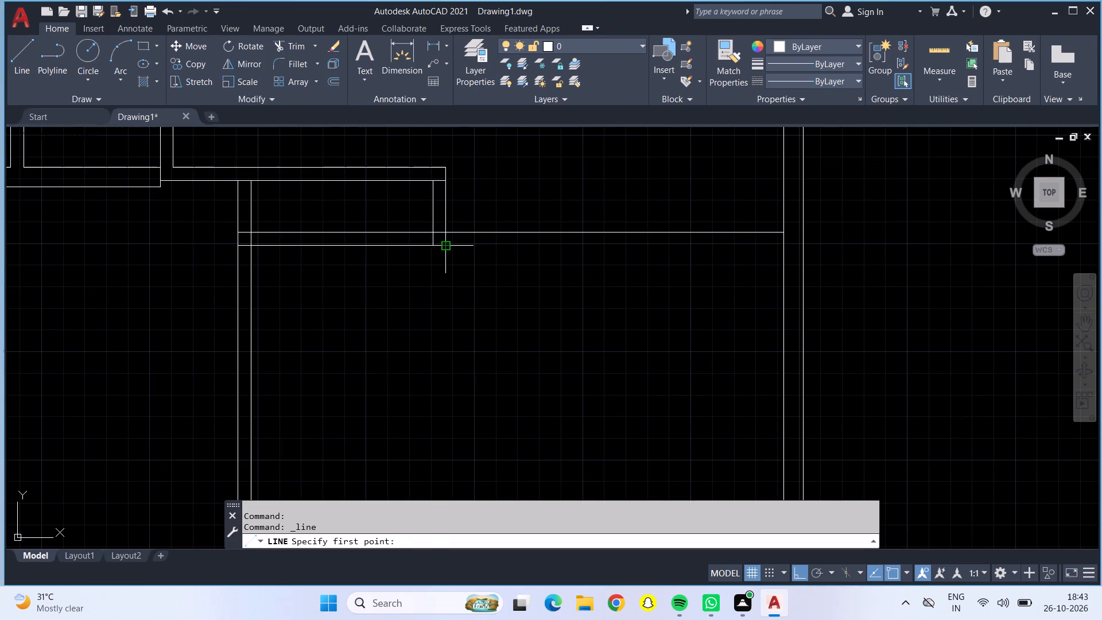
click(444, 247)
click(785, 242)
key(Escape)
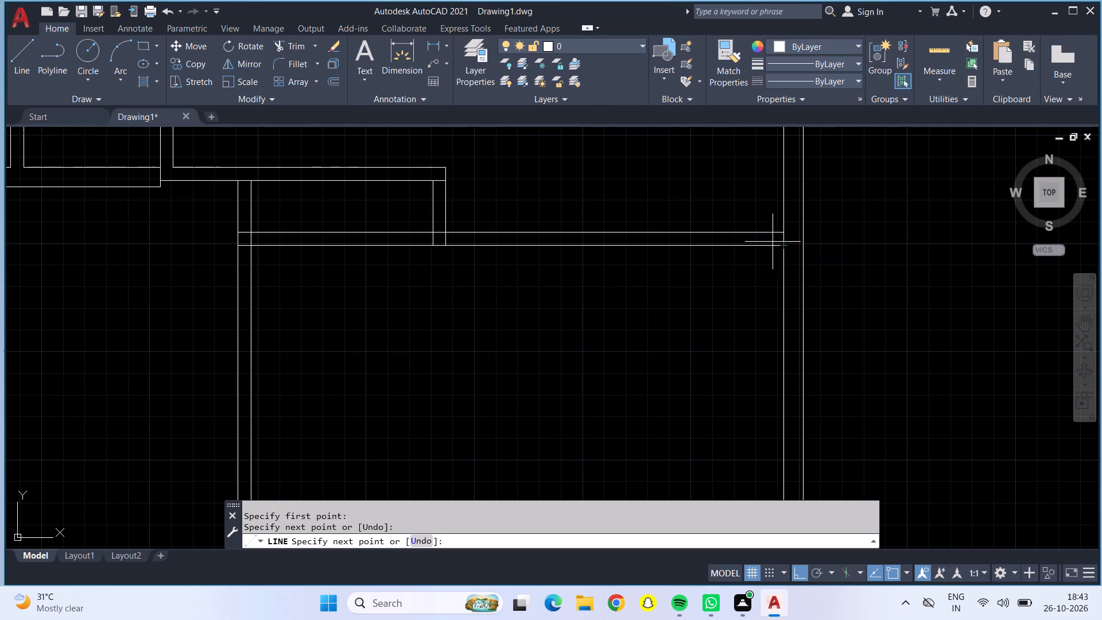
Draw both horizontal partition lines from the left outermost partition to the left outer wall, closing the gap in that wall's inner line.
scroll(611, 245, down, 1)
middle_drag(327, 279, 910, 290)
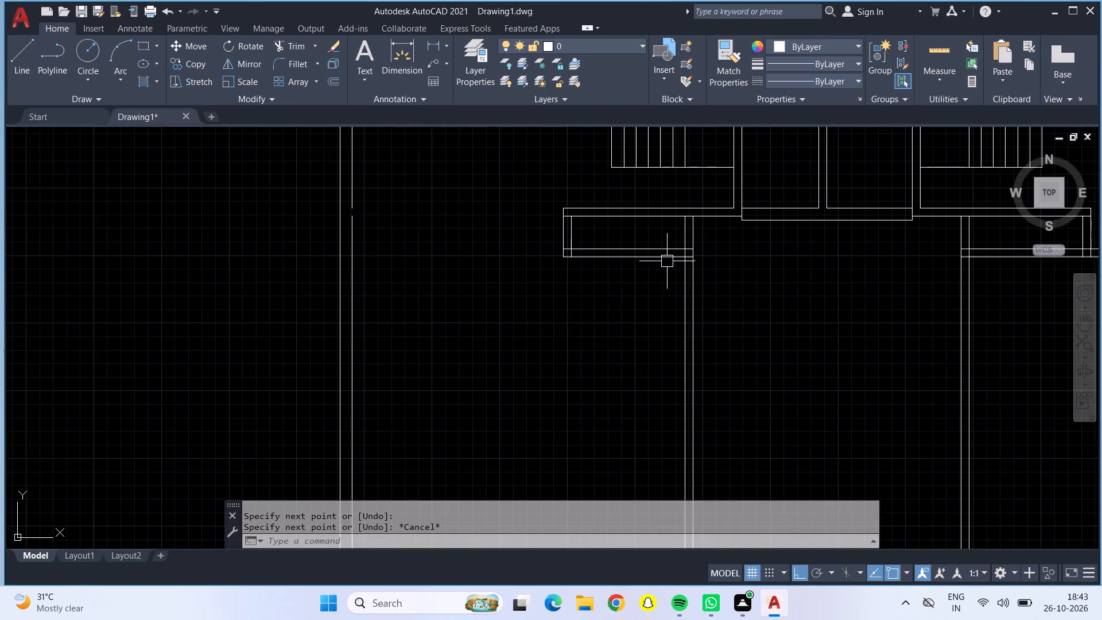
click(13, 59)
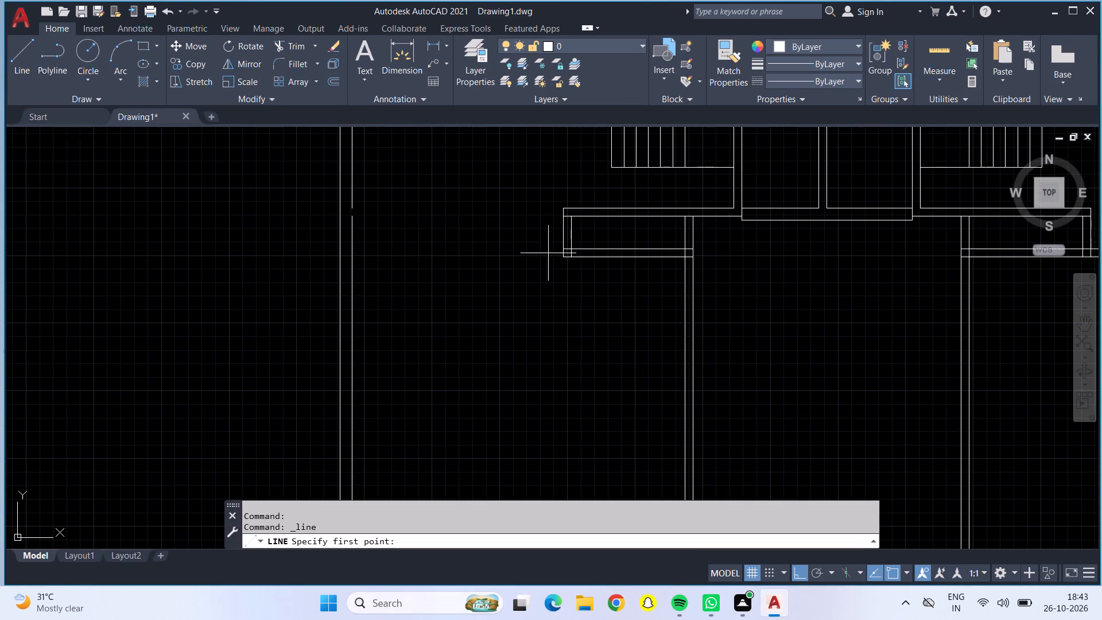
scroll(577, 245, up, 2)
drag(540, 255, 512, 255)
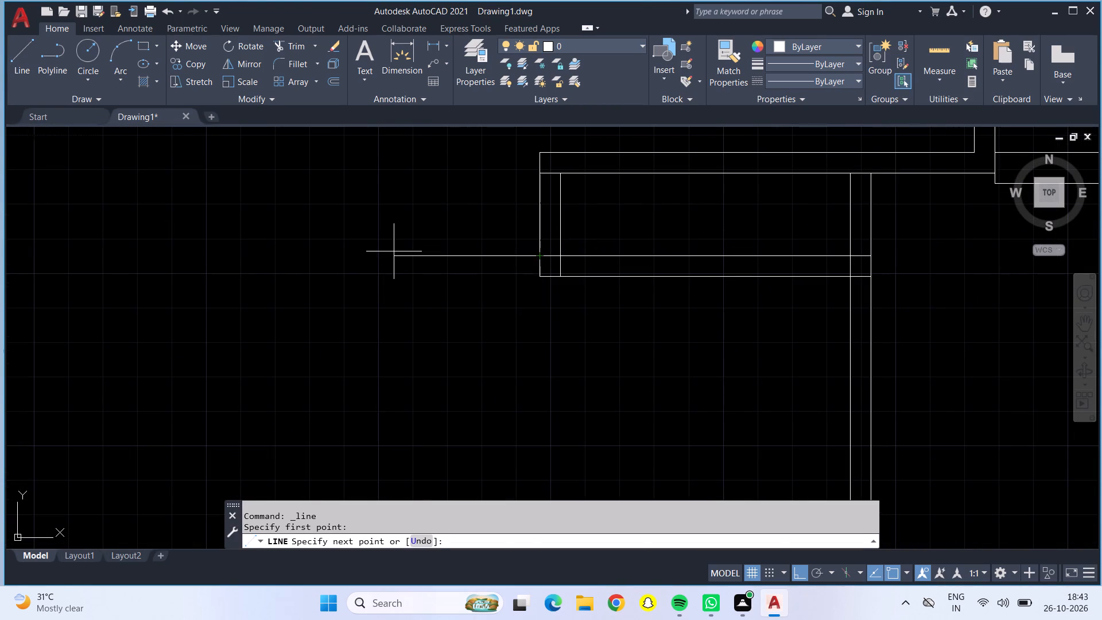
scroll(256, 248, down, 1)
click(99, 251)
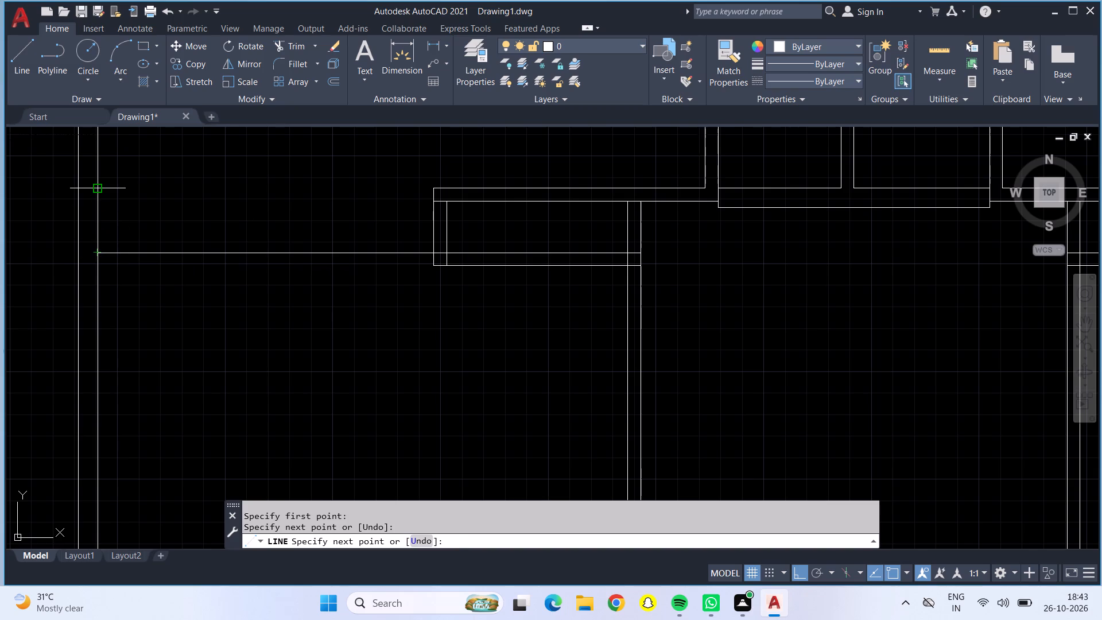
click(94, 184)
key(Escape)
click(25, 51)
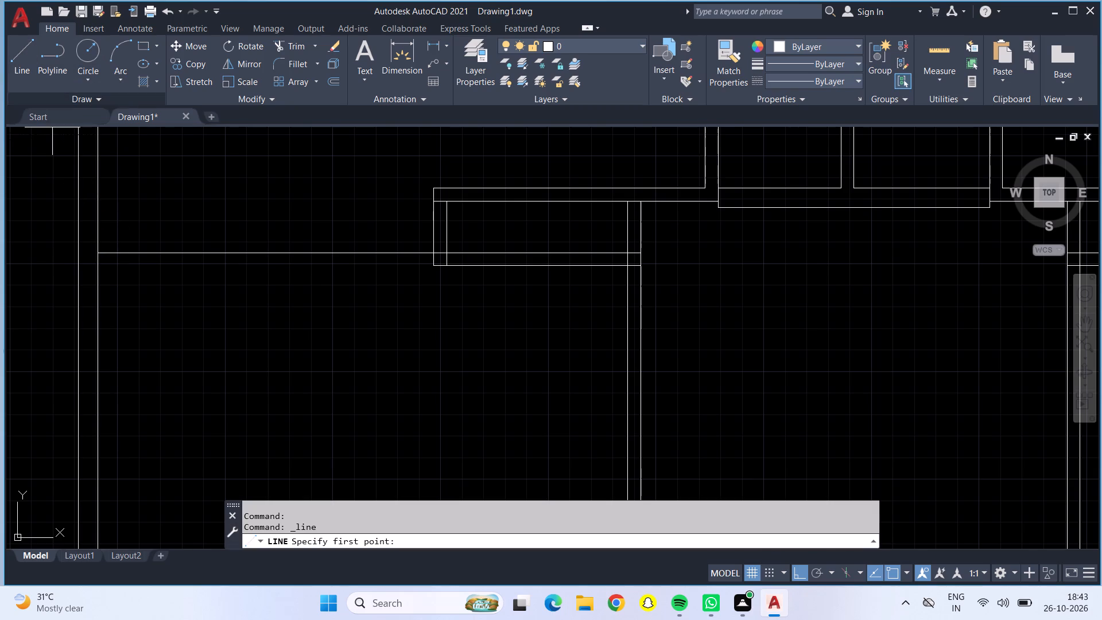
drag(434, 265, 393, 265)
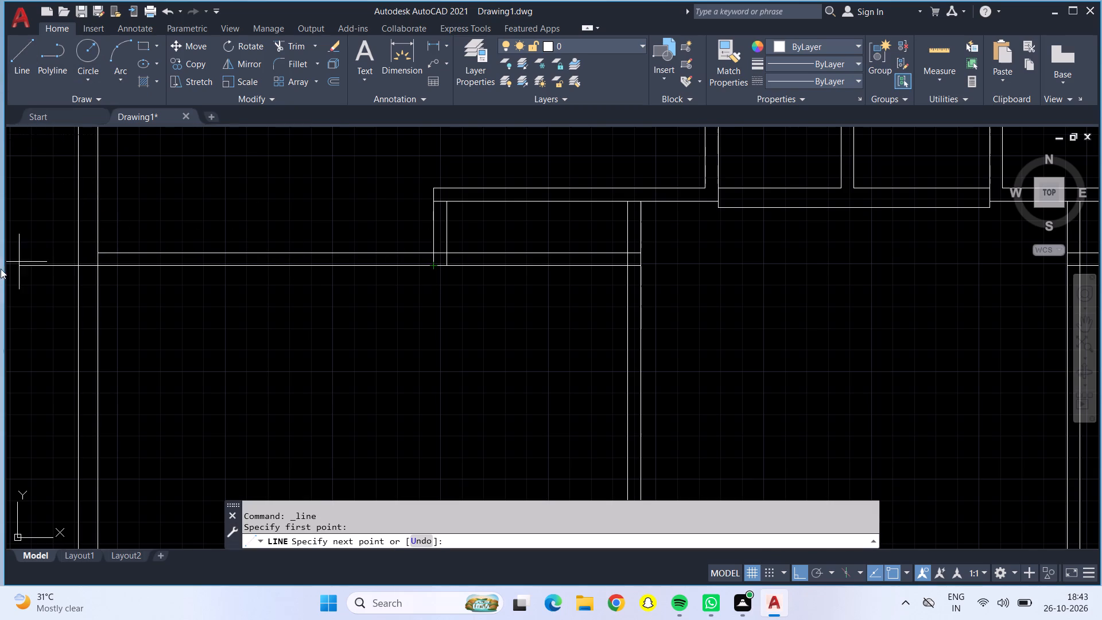
click(95, 268)
key(Escape)
scroll(95, 268, down, 3)
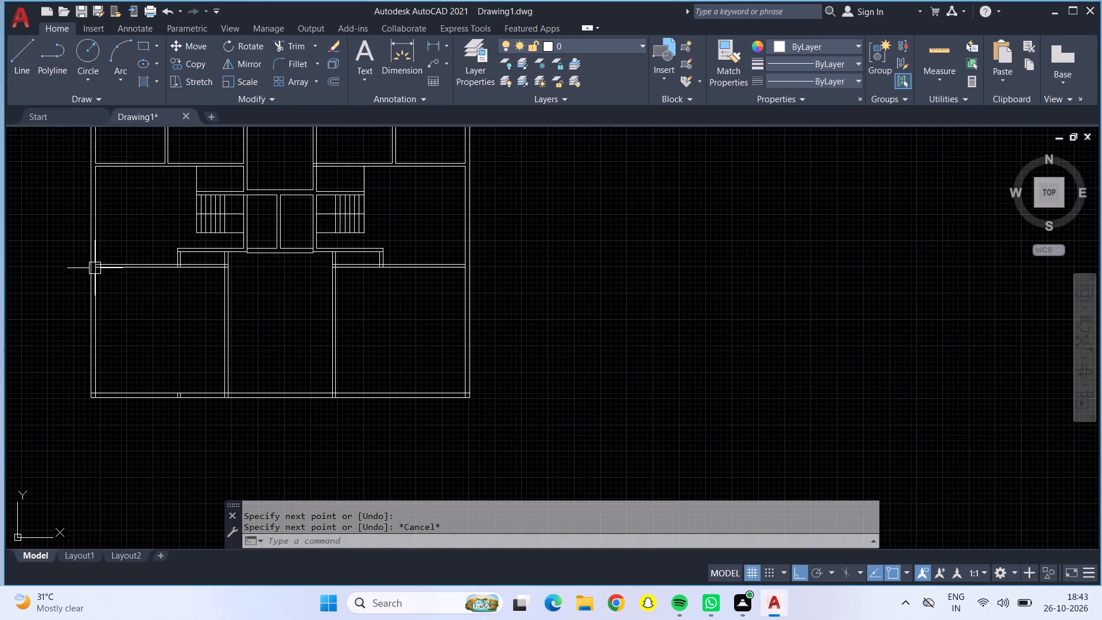
Measure the lower left room of the first-floor plan.
middle_drag(167, 296, 383, 286)
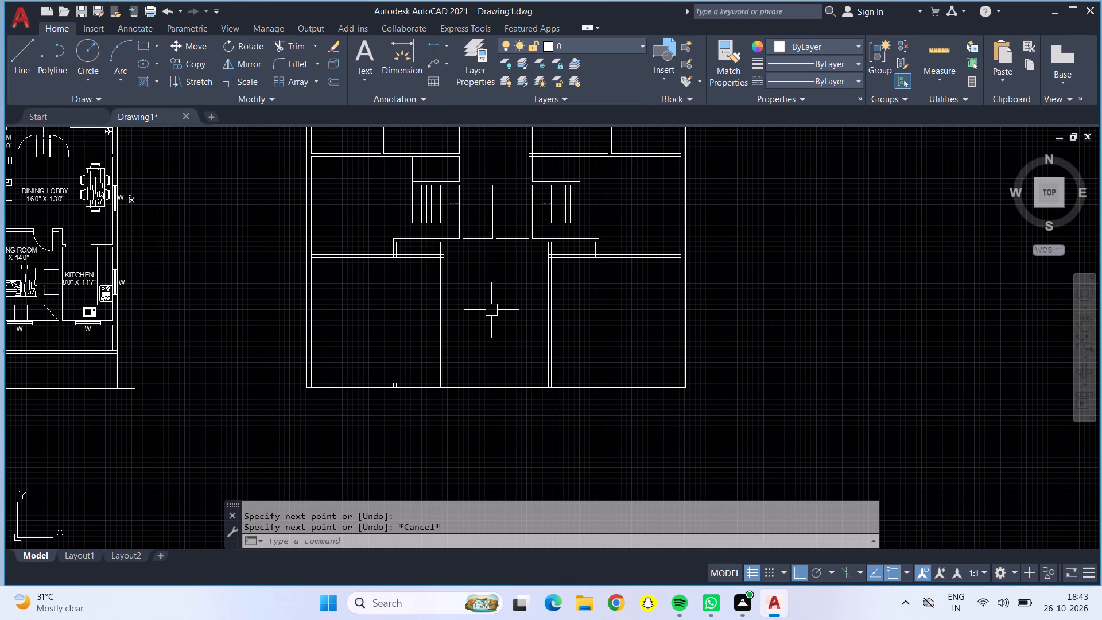
scroll(491, 310, down, 1)
middle_drag(486, 315, 486, 356)
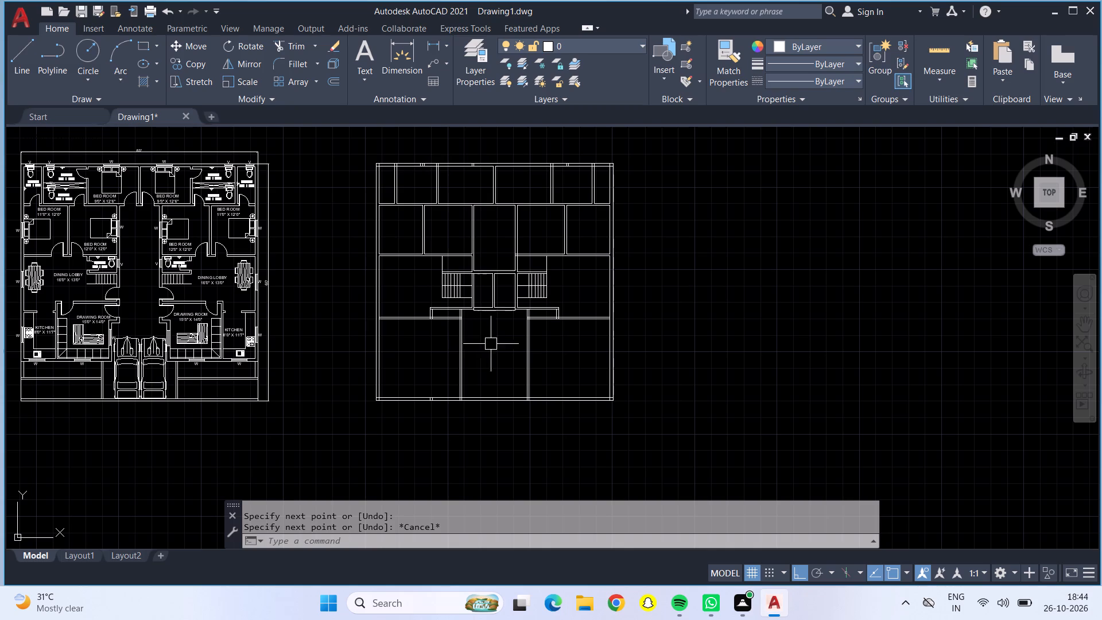
click(946, 48)
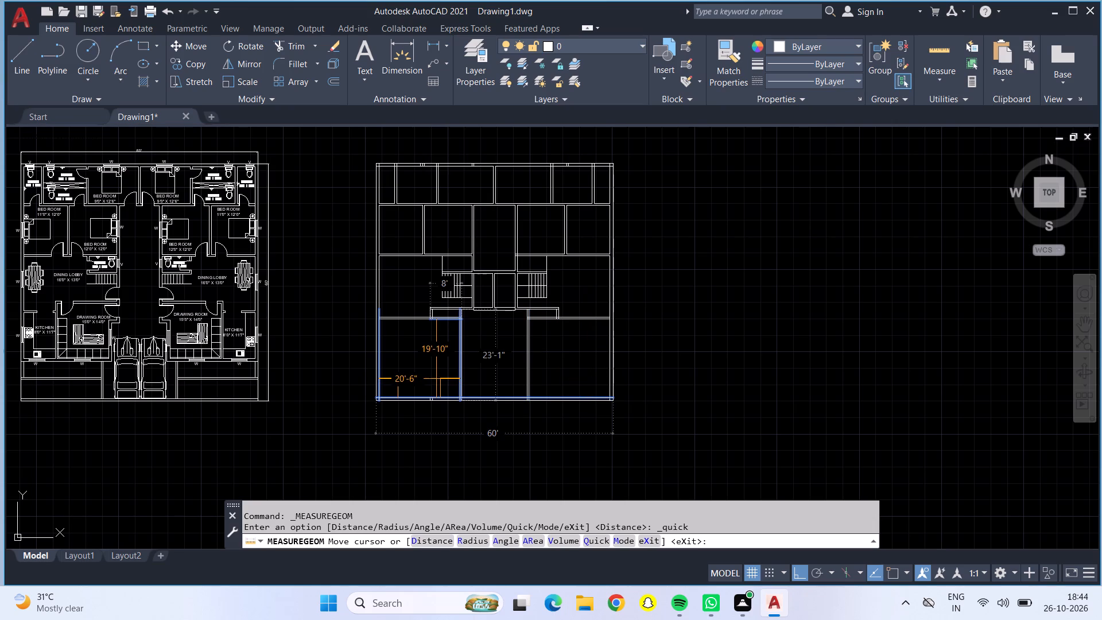
key(Escape)
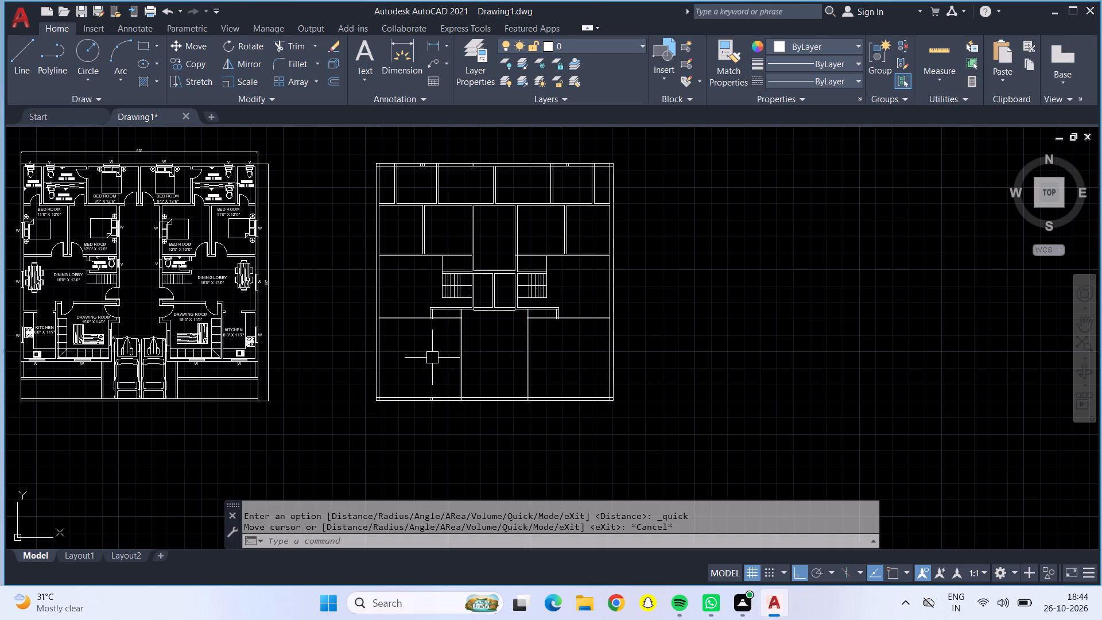
Offset both segments of the lower left room's top partition line 12' downward into the room.
key(o)
key(Return)
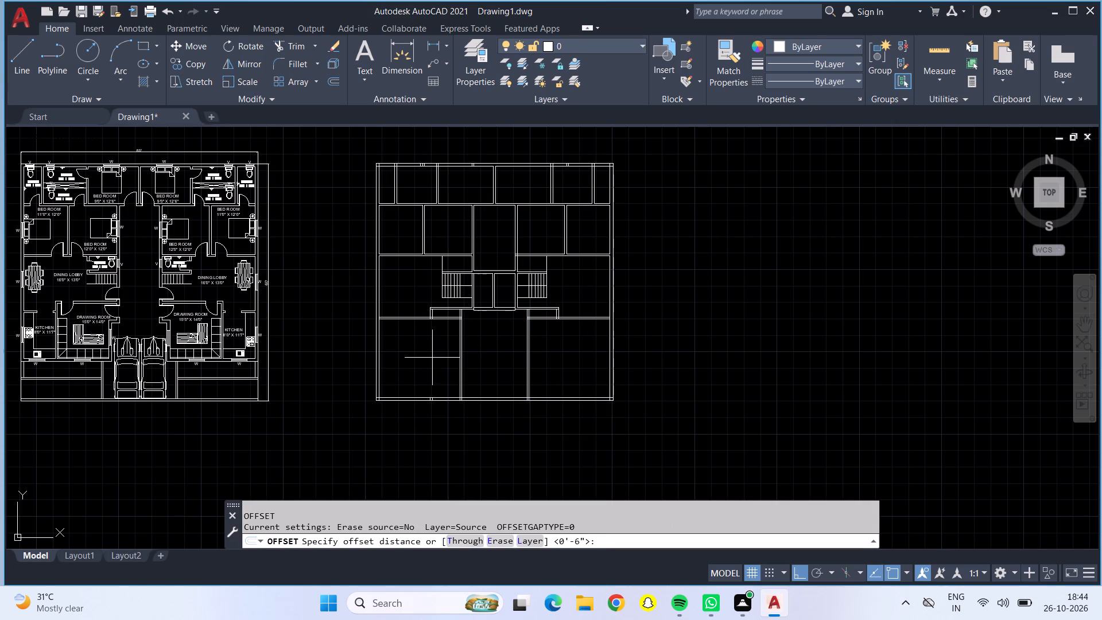
key(1)
key(2)
key(apostrophe)
key(Return)
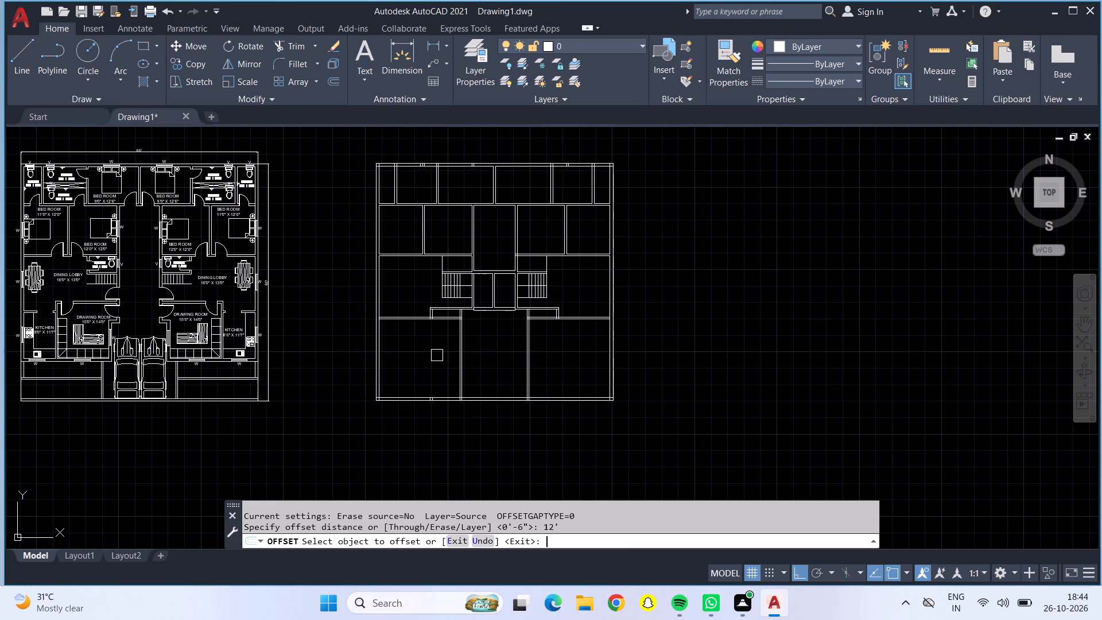
scroll(441, 325, up, 2)
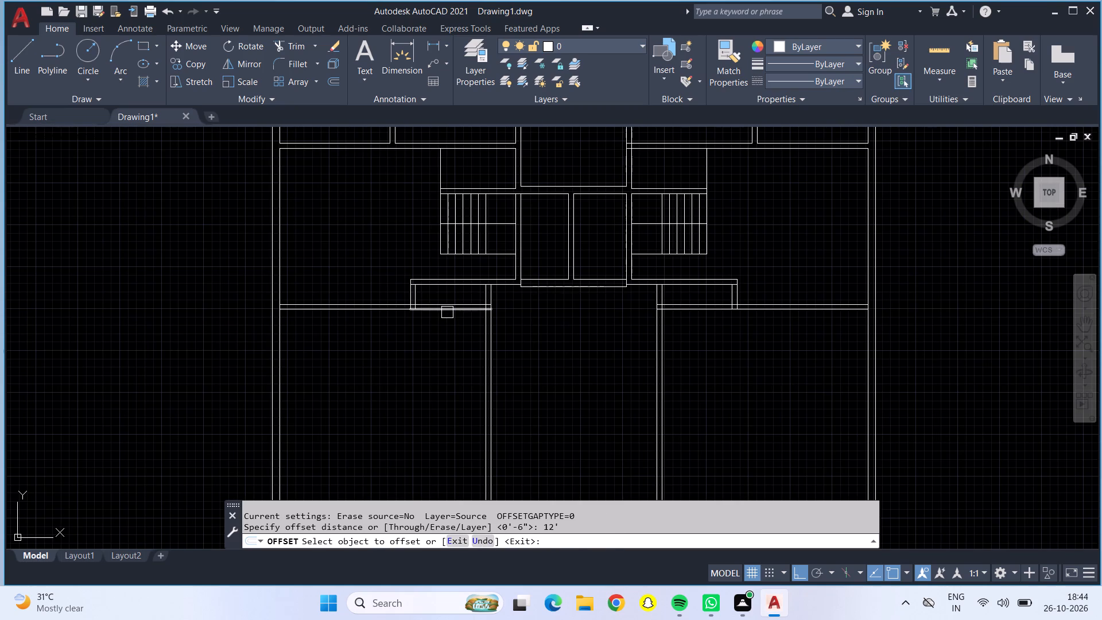
click(447, 312)
click(469, 402)
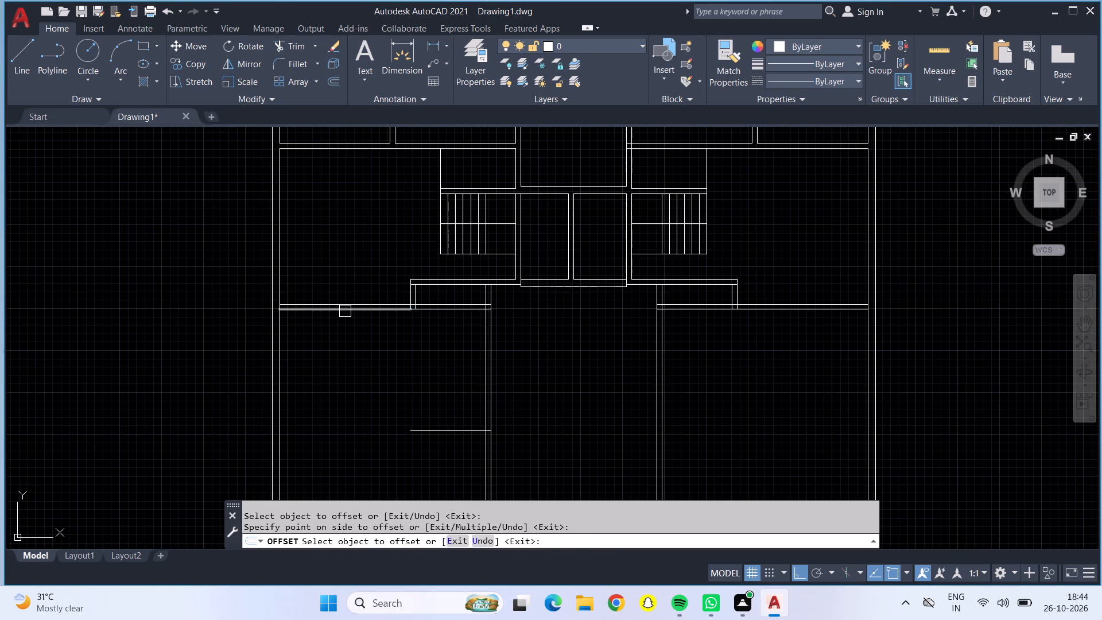
drag(345, 311, 345, 317)
drag(345, 395, 345, 405)
Offset both segments of the lower right room's top partition line 12' downward into the room.
middle_drag(548, 423, 440, 350)
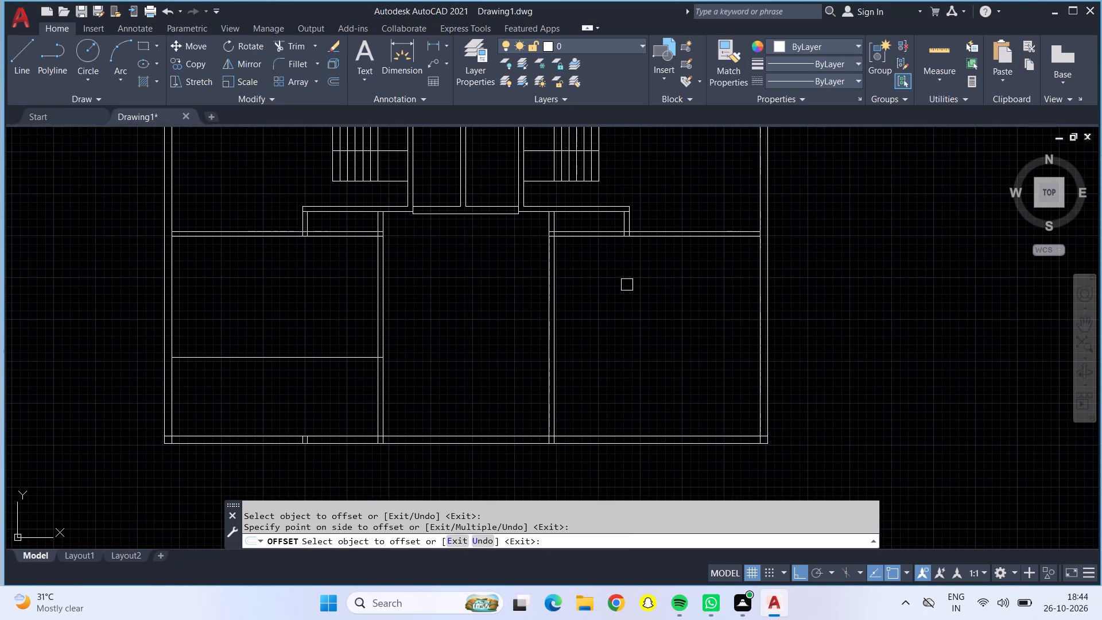
click(666, 241)
click(674, 325)
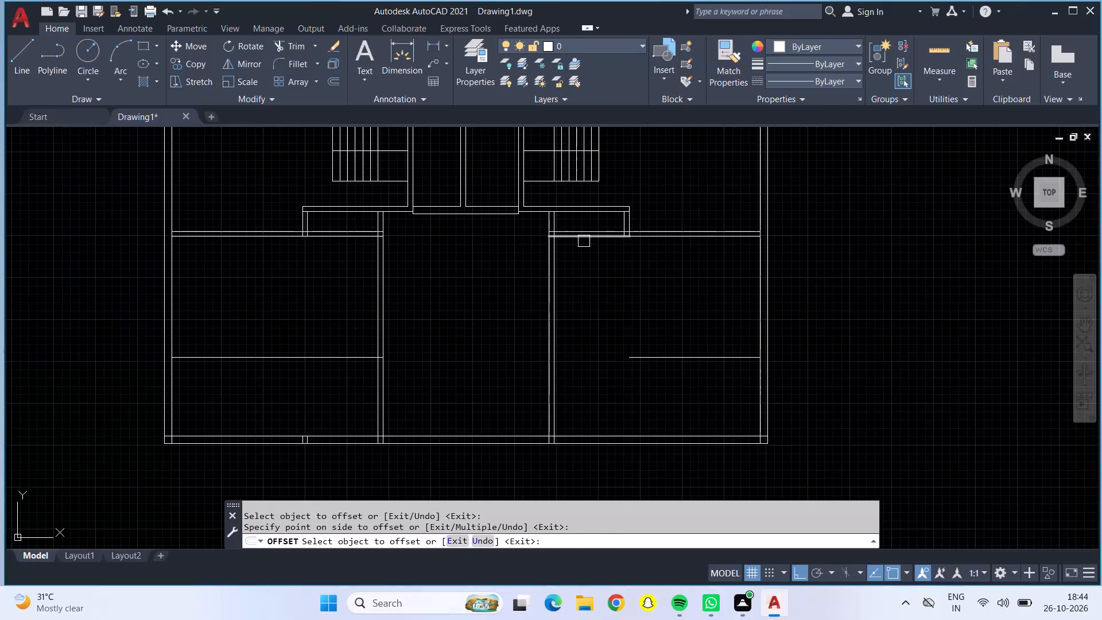
click(584, 241)
click(585, 347)
key(Escape)
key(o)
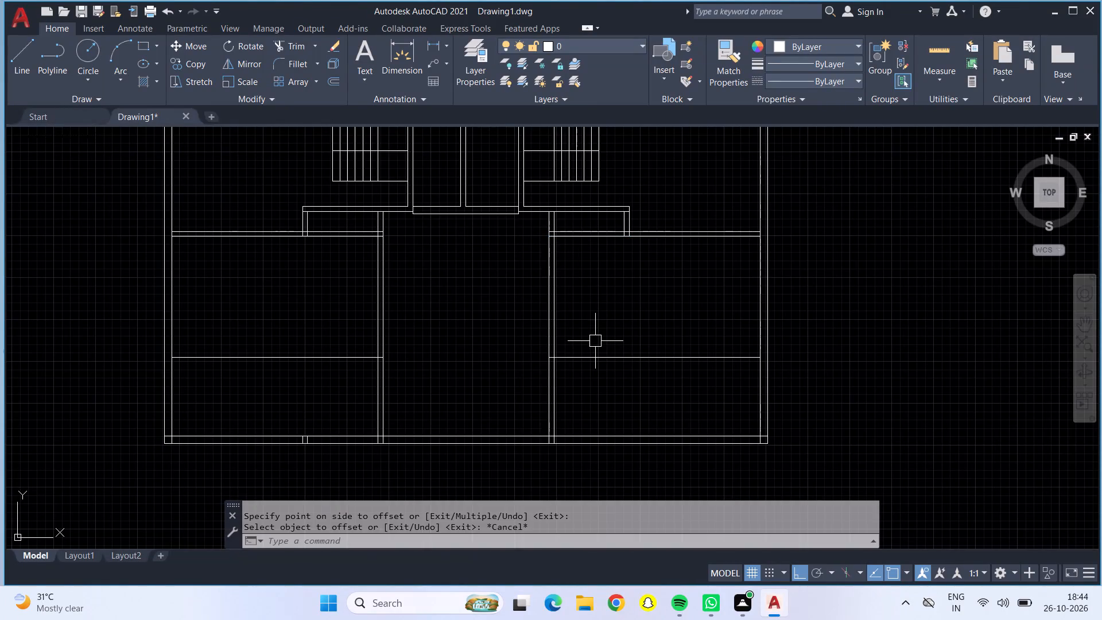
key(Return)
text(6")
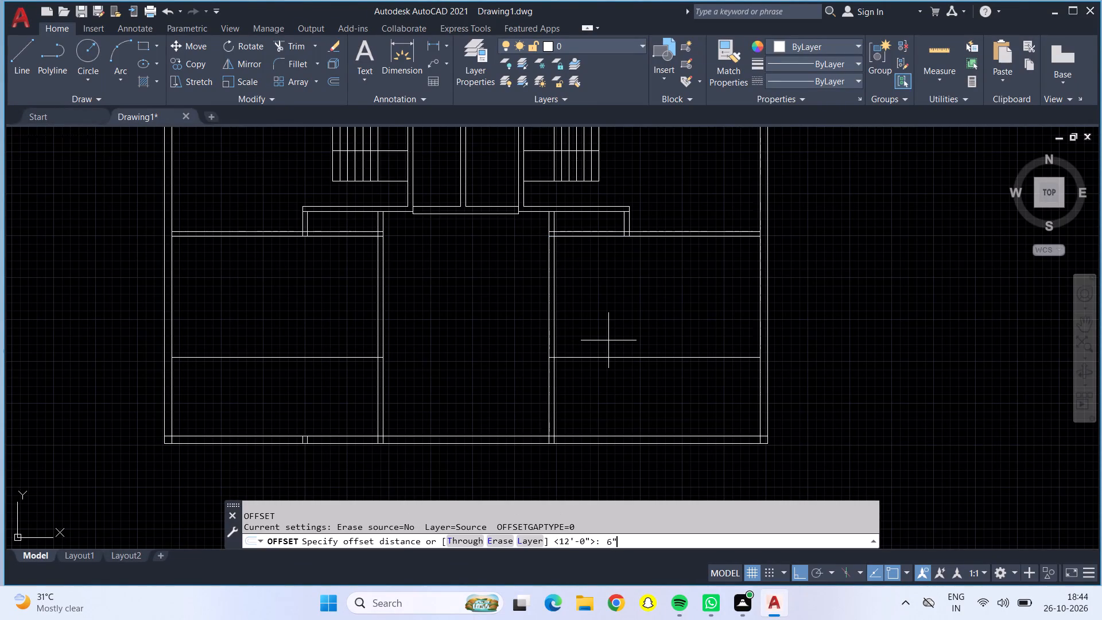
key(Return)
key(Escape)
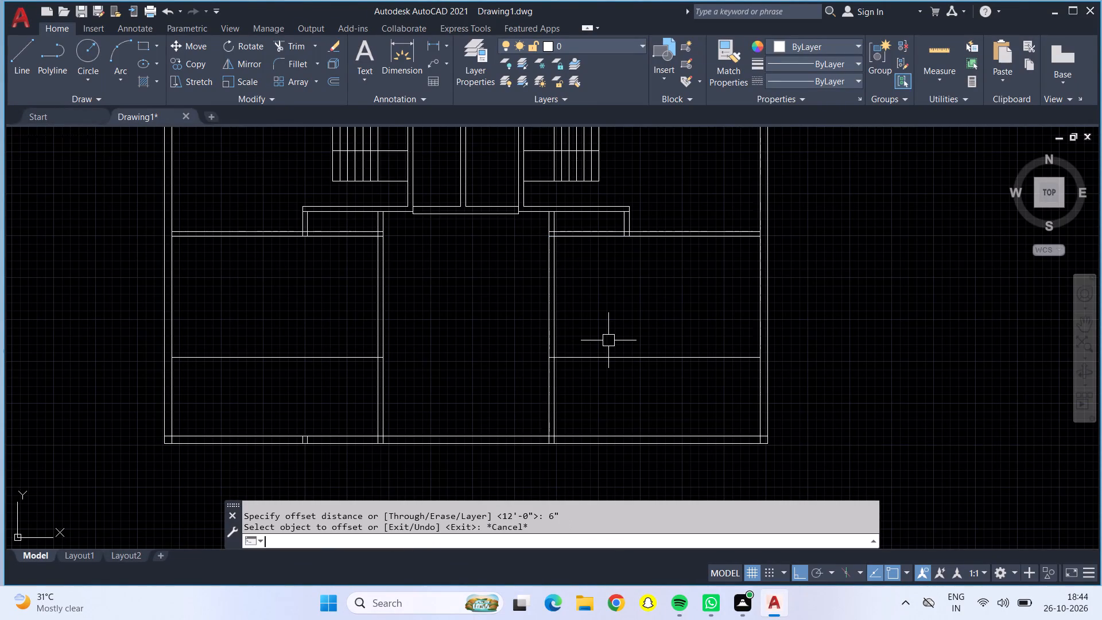
Offset the new horizontal line segments in the lower right and lower left rooms 9" downward to form walls.
key(o)
key(Return)
key(9)
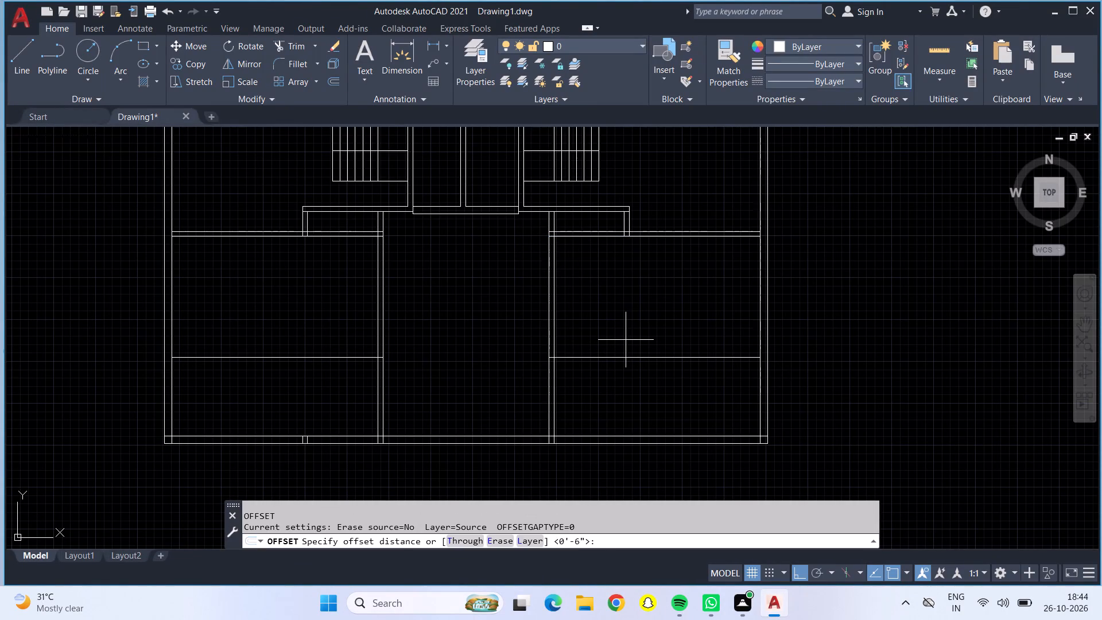
key(shift+quotedbl)
key(Return)
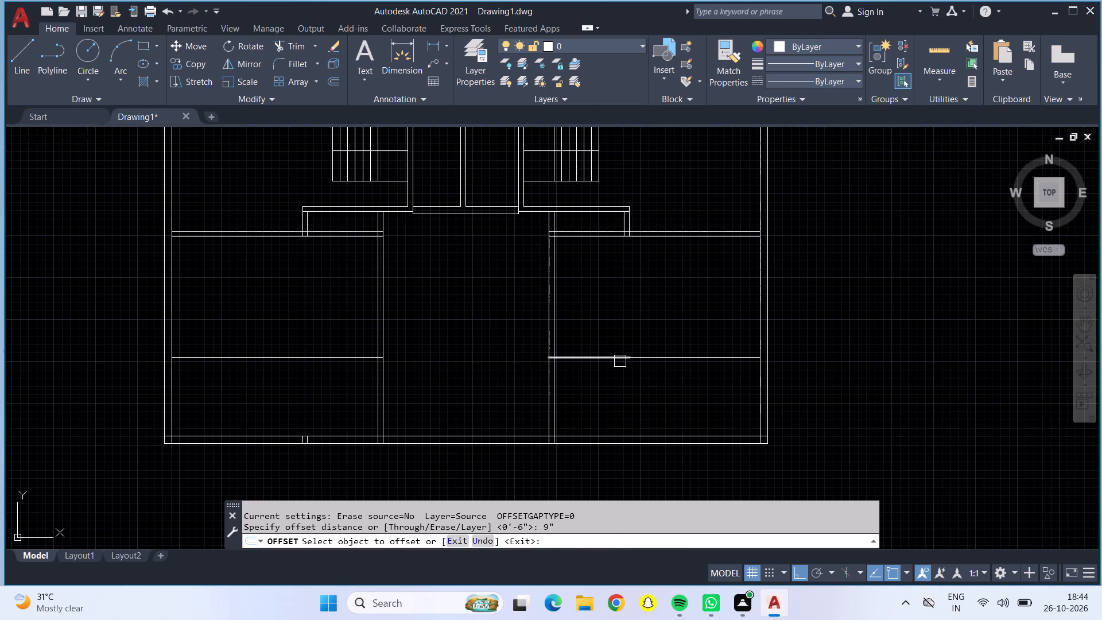
click(620, 361)
click(637, 408)
click(662, 364)
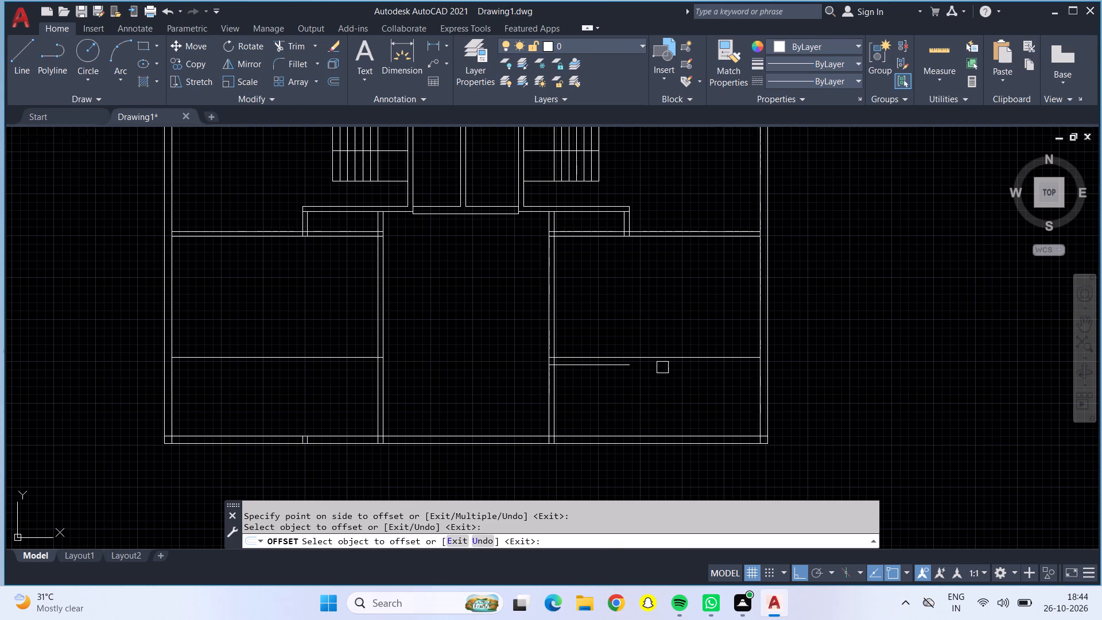
click(661, 360)
click(665, 399)
click(339, 359)
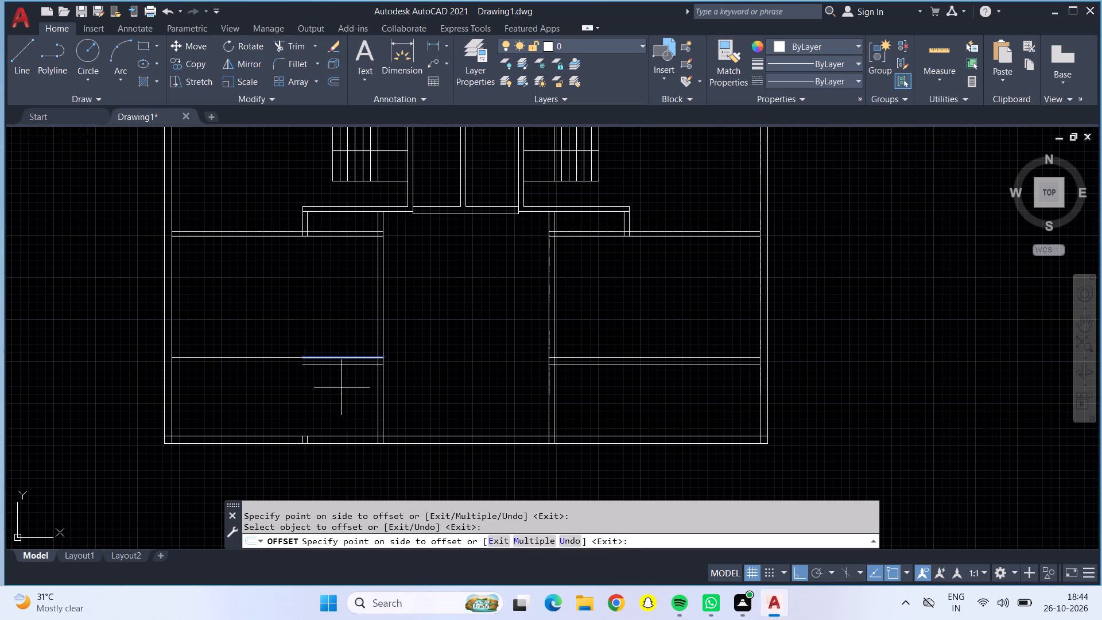
click(339, 389)
click(279, 355)
drag(281, 403, 281, 408)
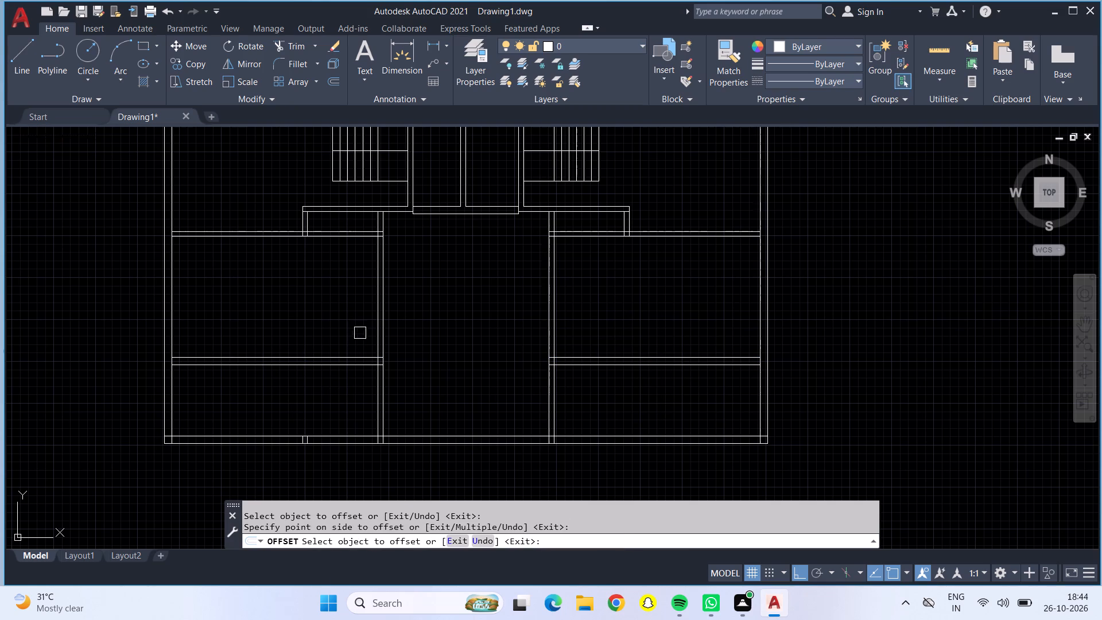
Offset the room-side lines of both vertical partitions flanking the lower central space 9" toward that space.
click(377, 323)
click(403, 320)
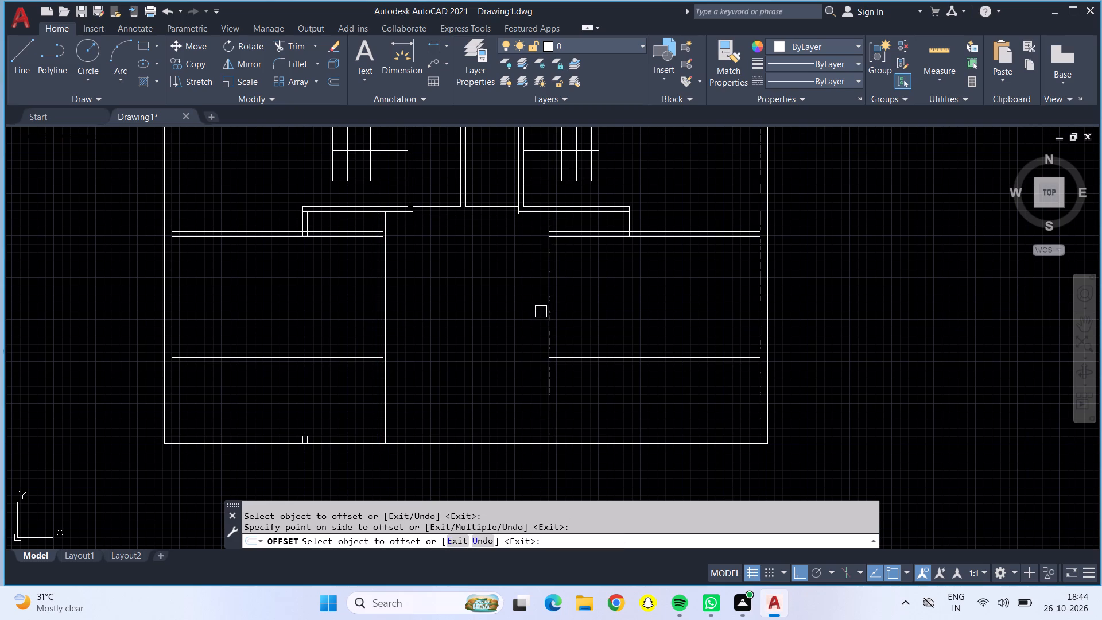
click(556, 312)
click(490, 320)
key(Escape)
Erase the old 6" partition lines lying between the 9" wall lines on both sides of the central space.
scroll(353, 300, up, 3)
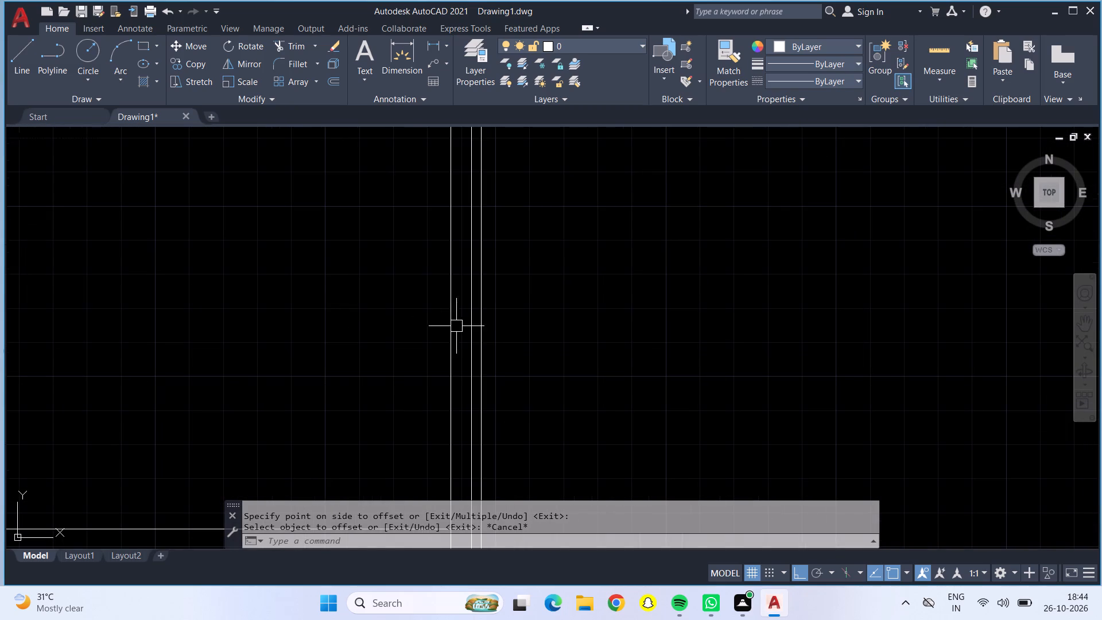
click(469, 330)
scroll(512, 327, down, 2)
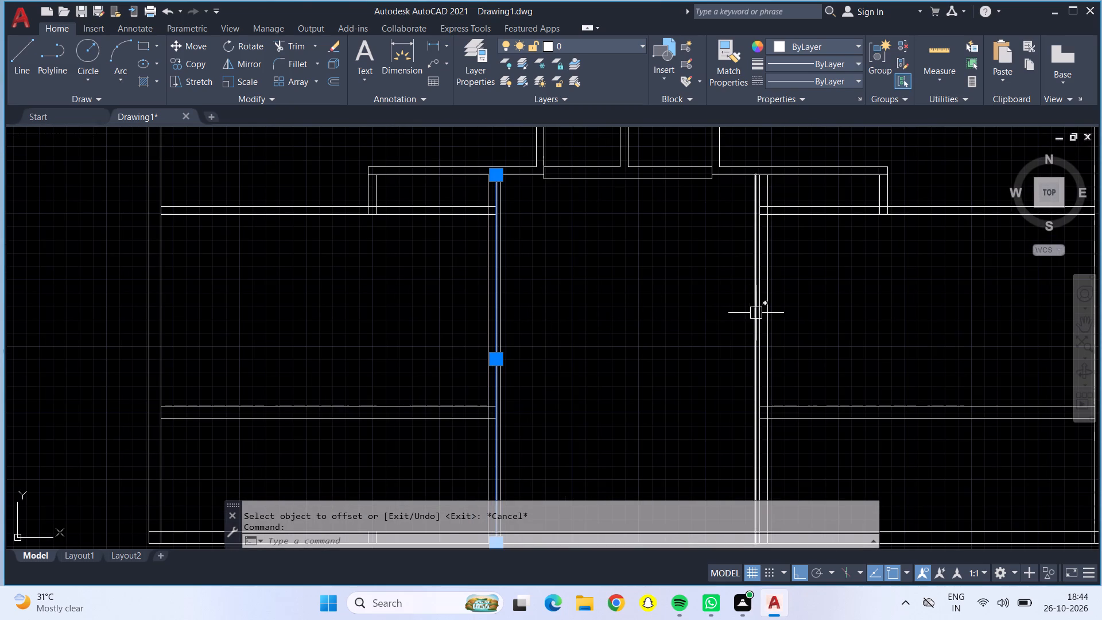
scroll(766, 313, up, 3)
click(736, 303)
key(Delete)
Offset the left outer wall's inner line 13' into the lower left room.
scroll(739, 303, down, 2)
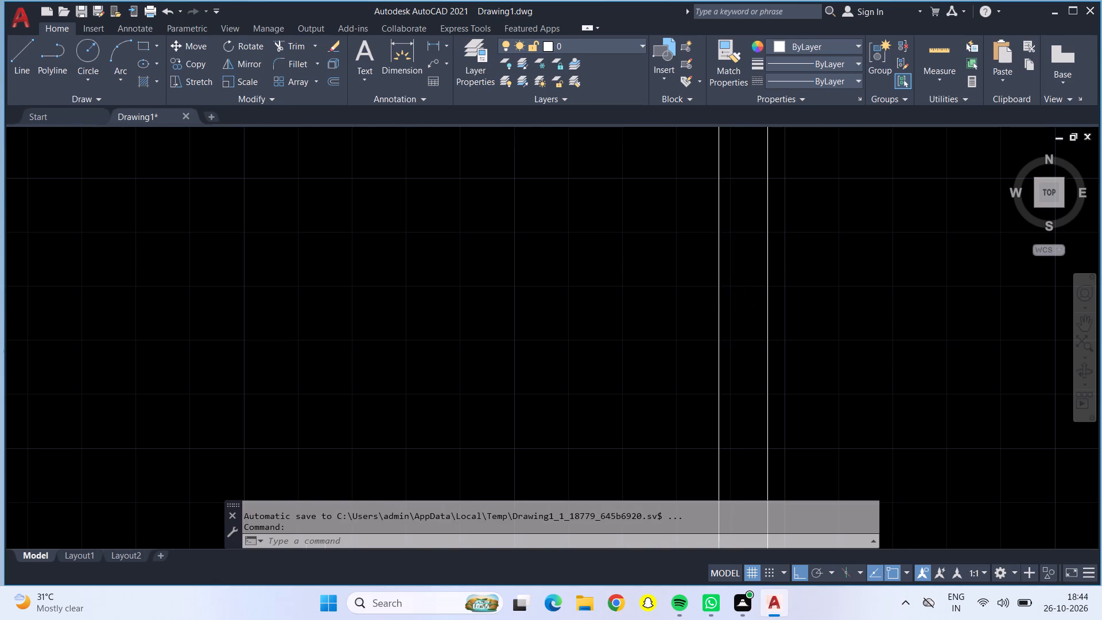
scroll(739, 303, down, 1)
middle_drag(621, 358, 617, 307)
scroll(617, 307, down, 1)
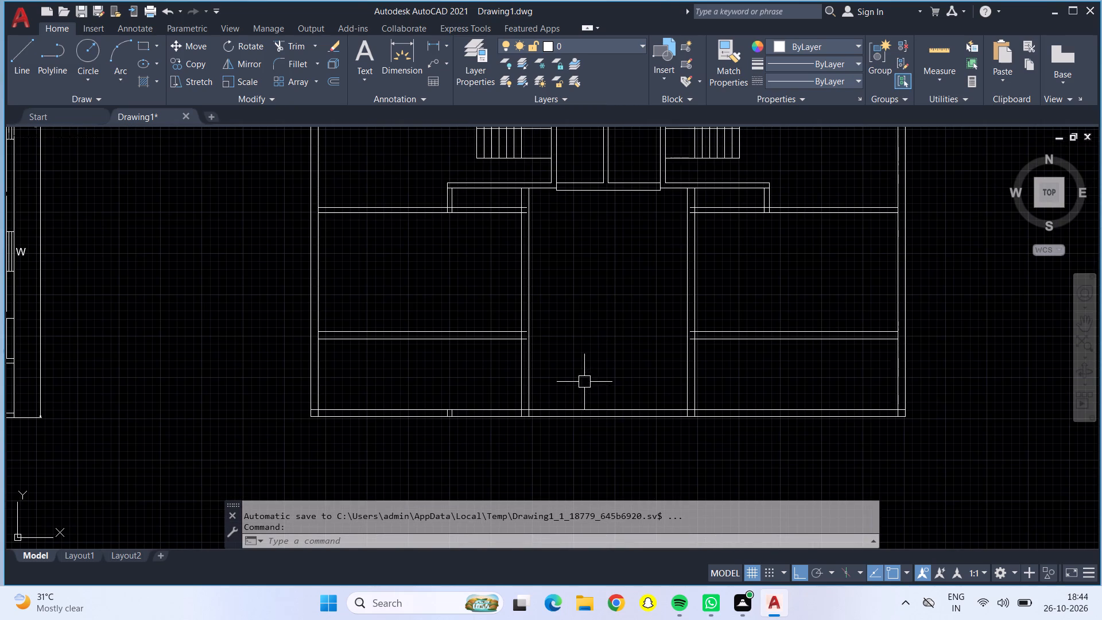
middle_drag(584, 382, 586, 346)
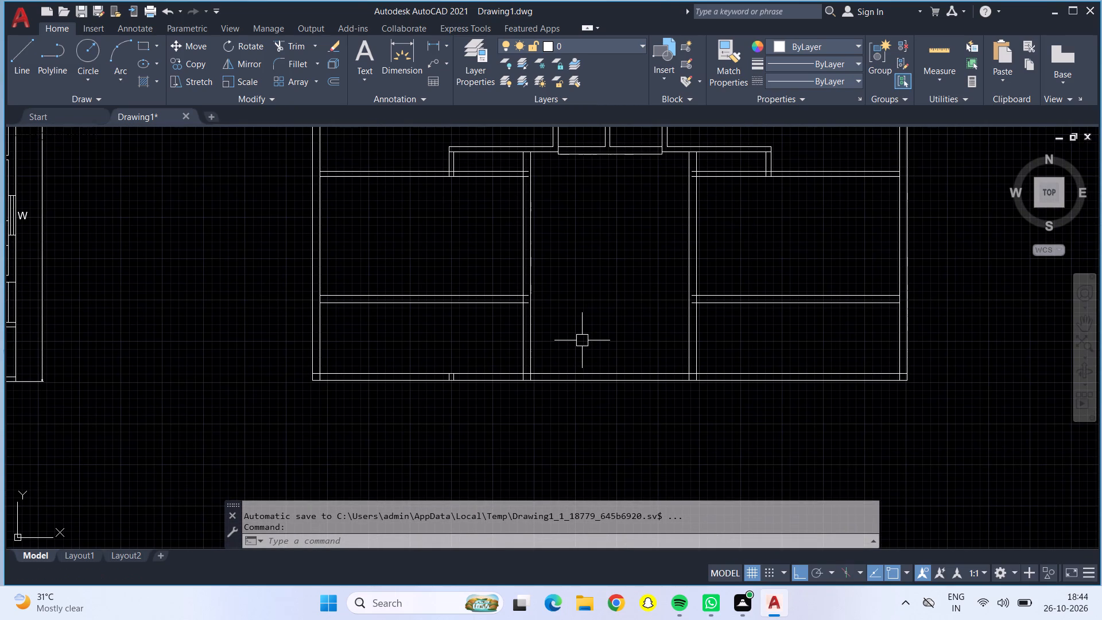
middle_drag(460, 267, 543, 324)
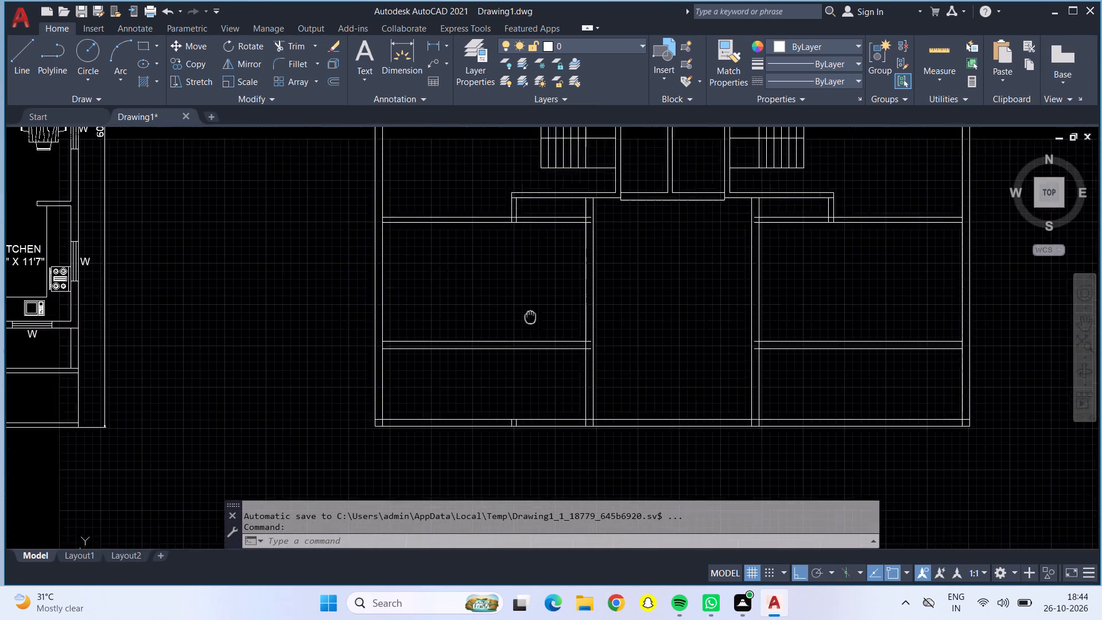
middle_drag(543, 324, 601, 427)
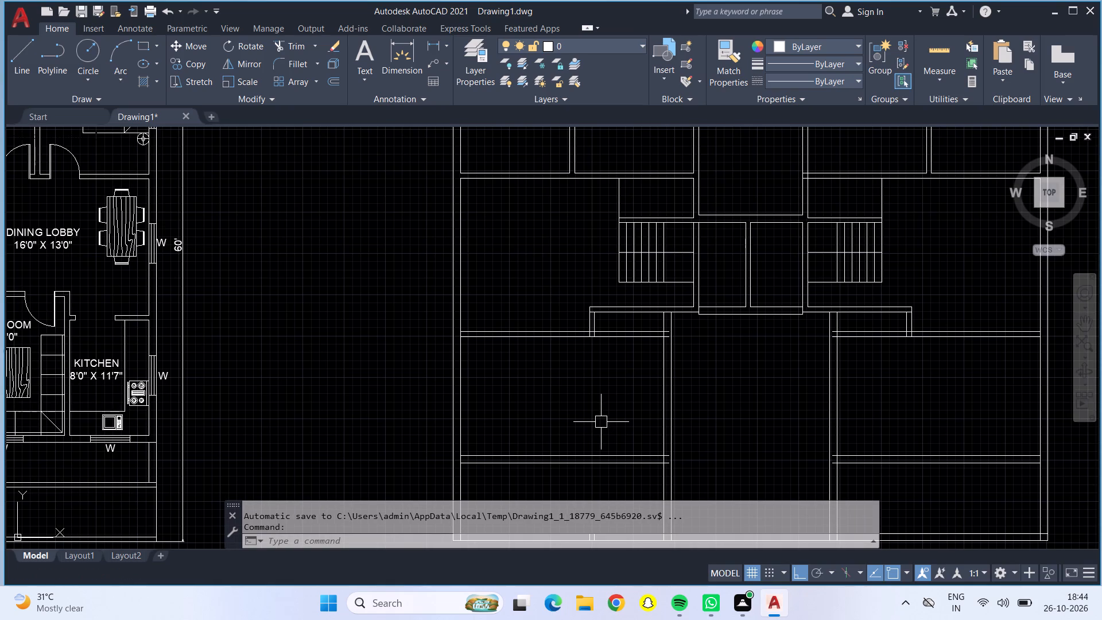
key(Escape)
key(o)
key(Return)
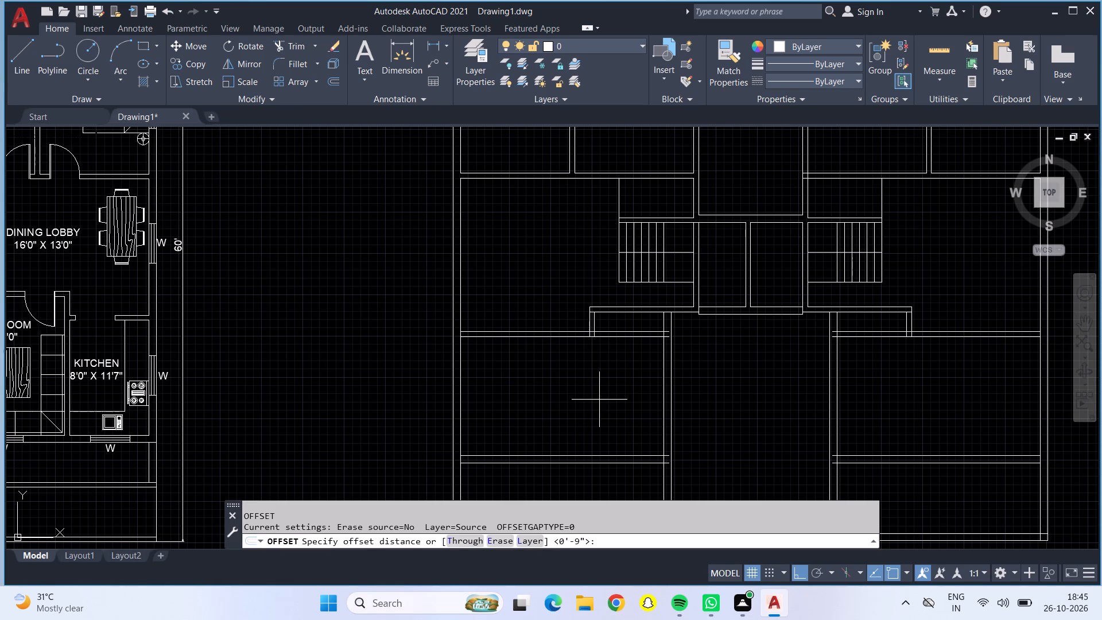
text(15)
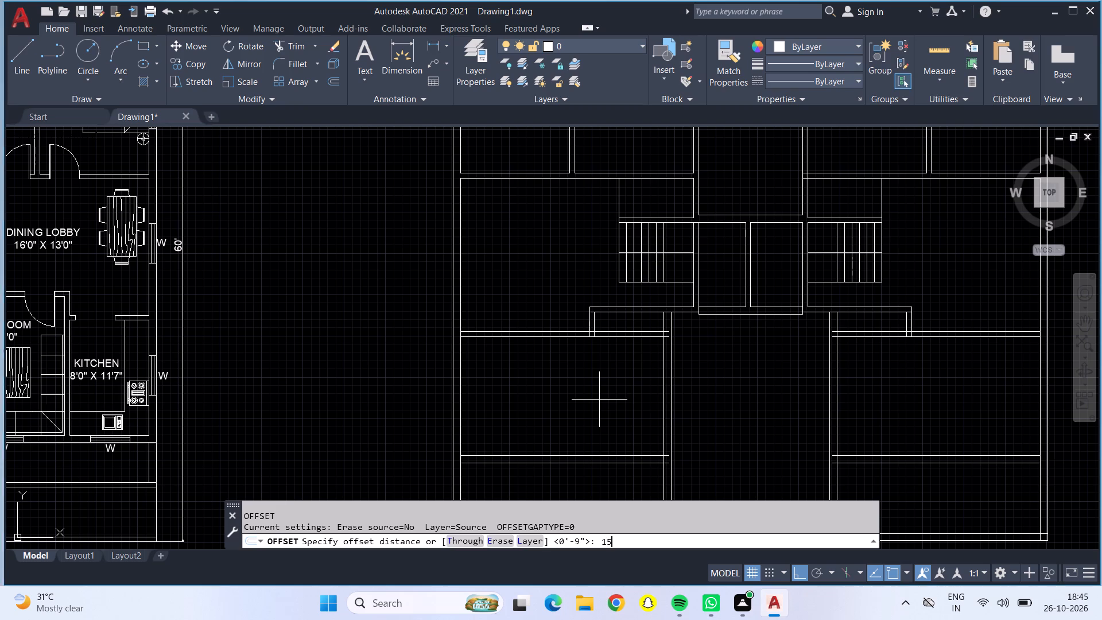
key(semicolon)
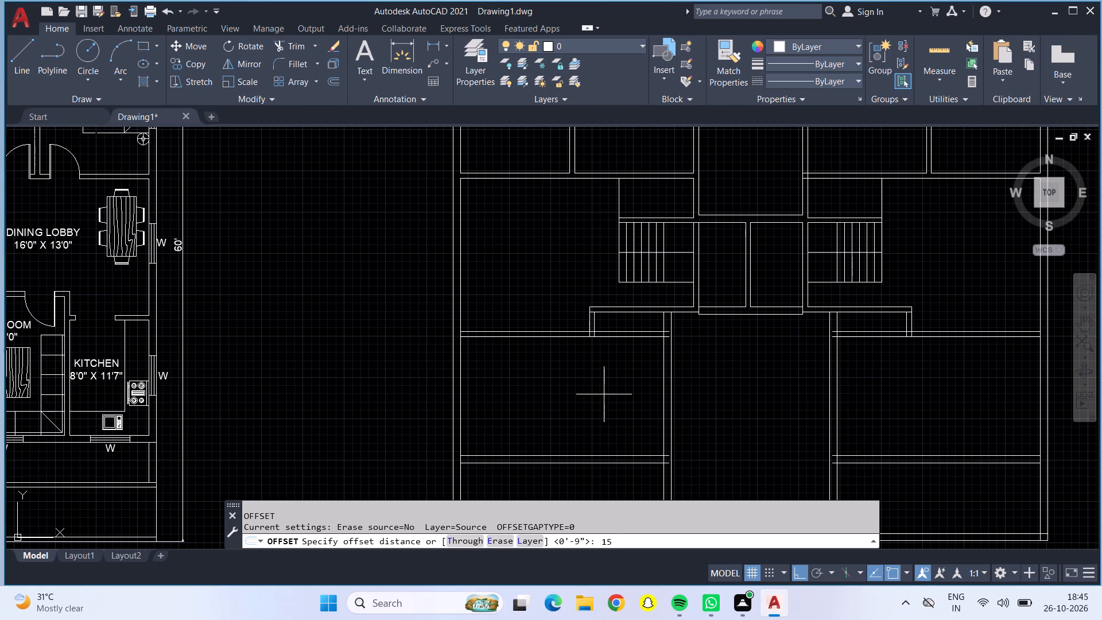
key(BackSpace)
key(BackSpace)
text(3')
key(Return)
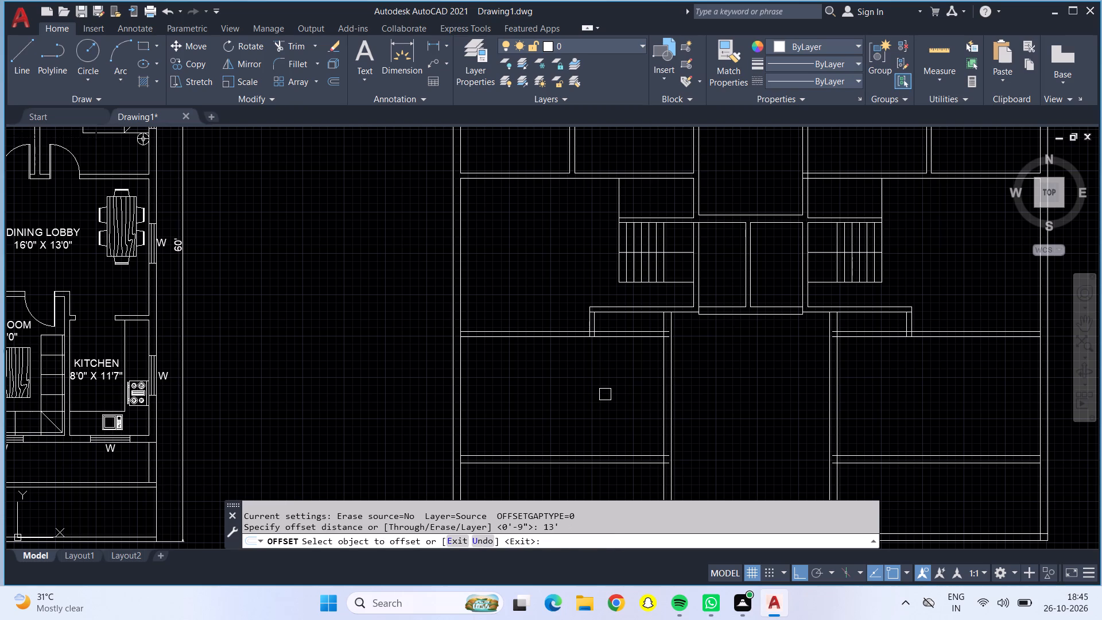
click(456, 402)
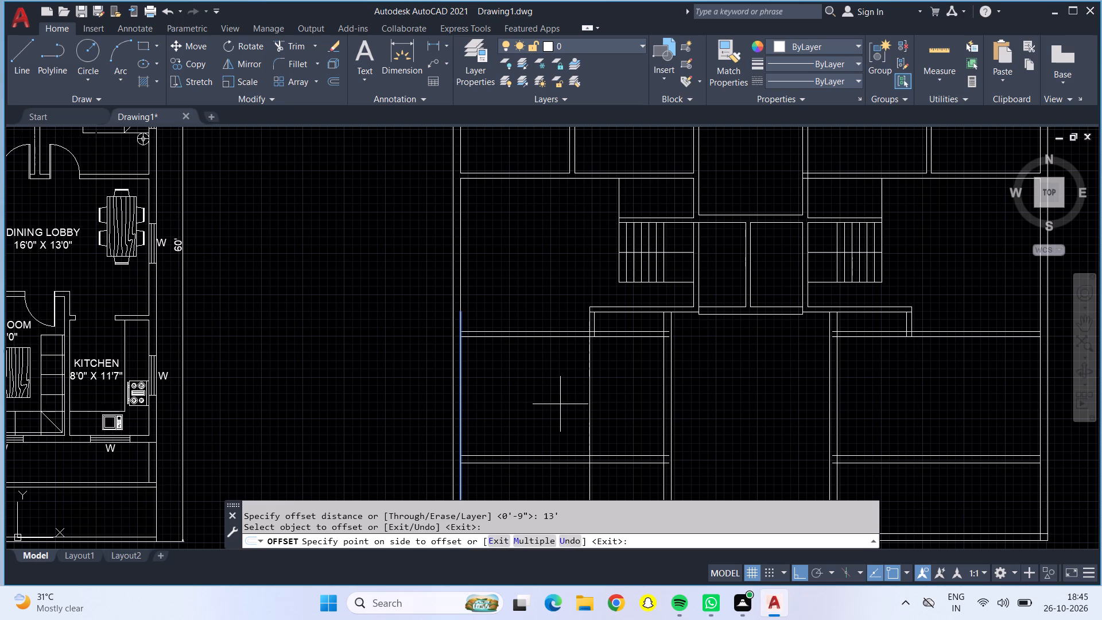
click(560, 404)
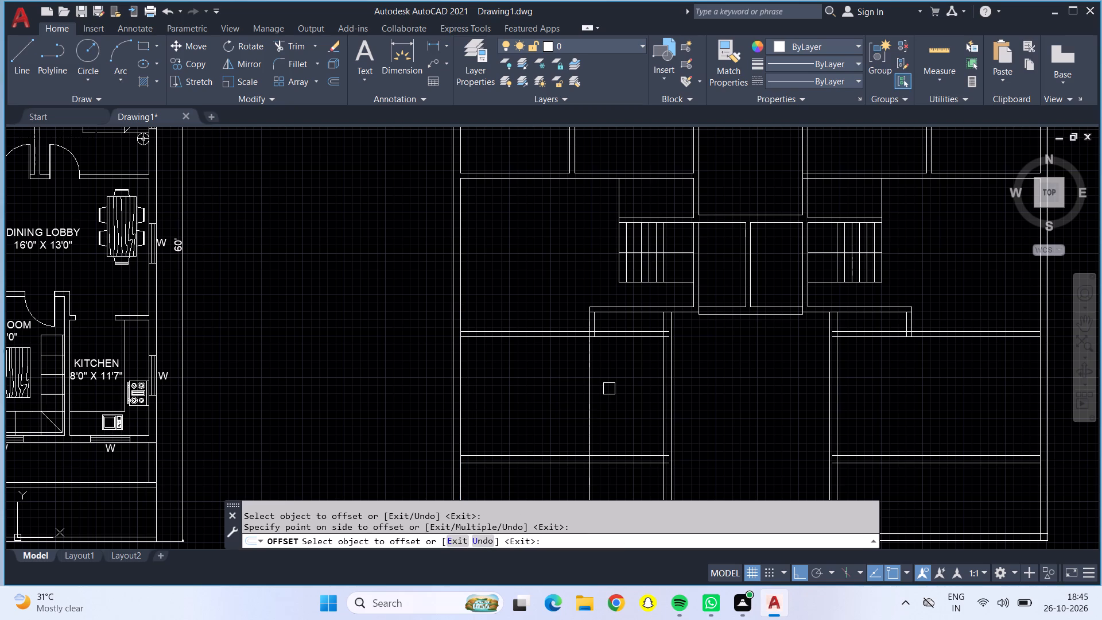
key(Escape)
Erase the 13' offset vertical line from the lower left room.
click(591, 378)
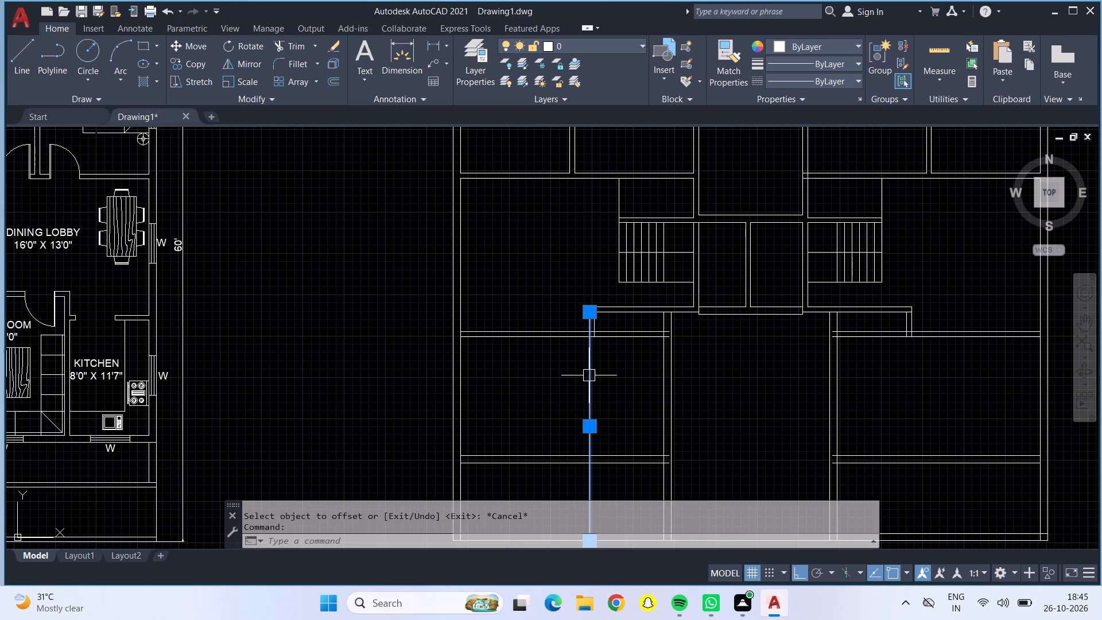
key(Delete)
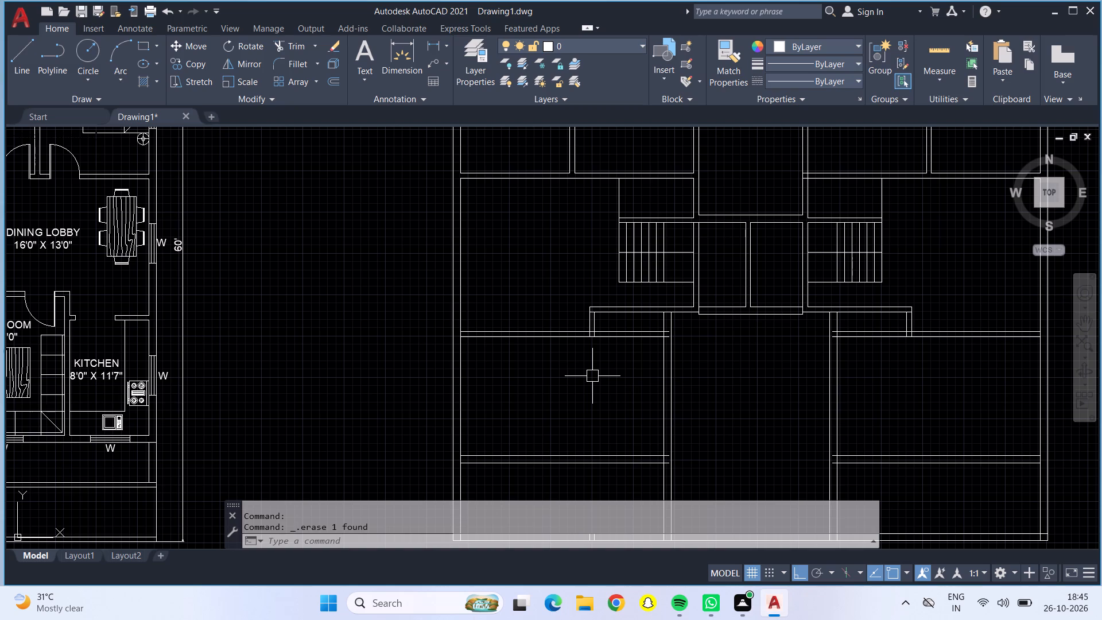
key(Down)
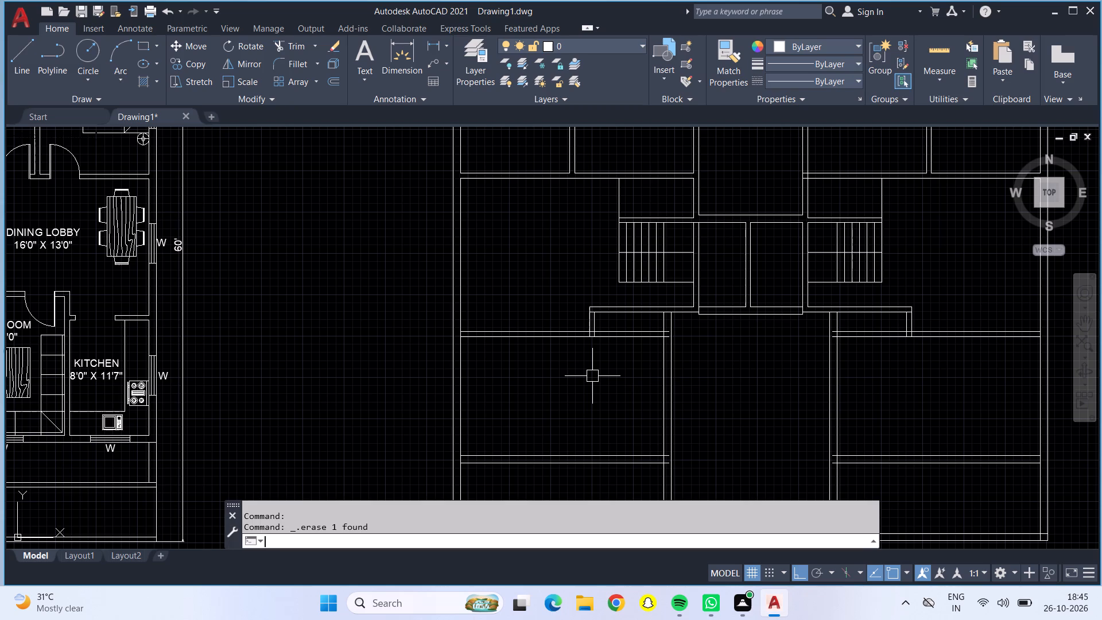
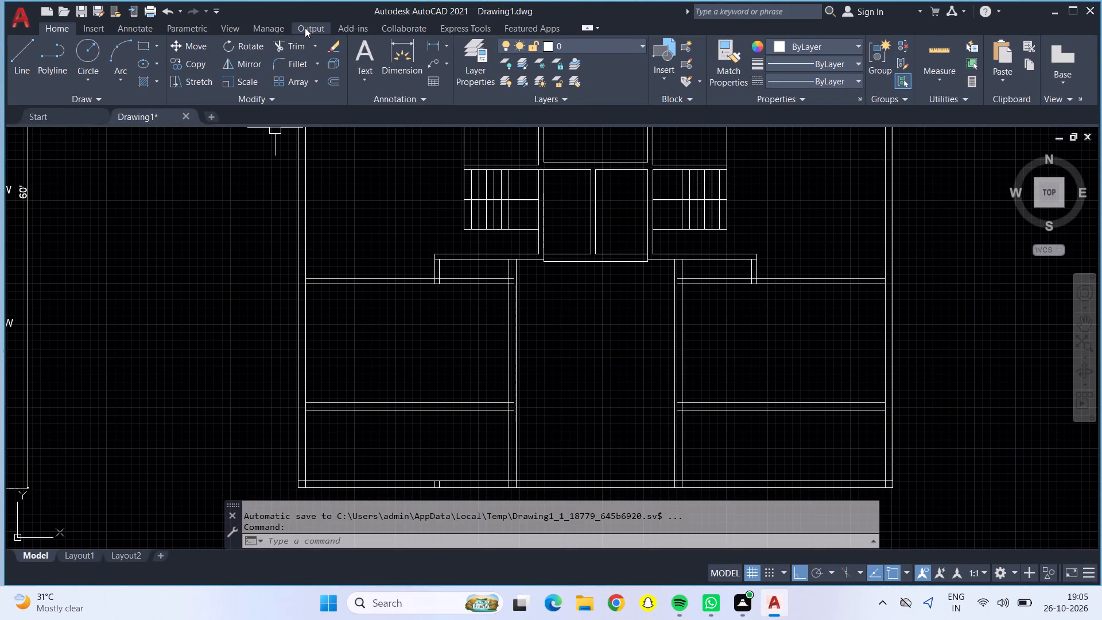
Trim the overlapping lines where the horizontal wall below the left staircase meets the central hall's left wall.
click(297, 45)
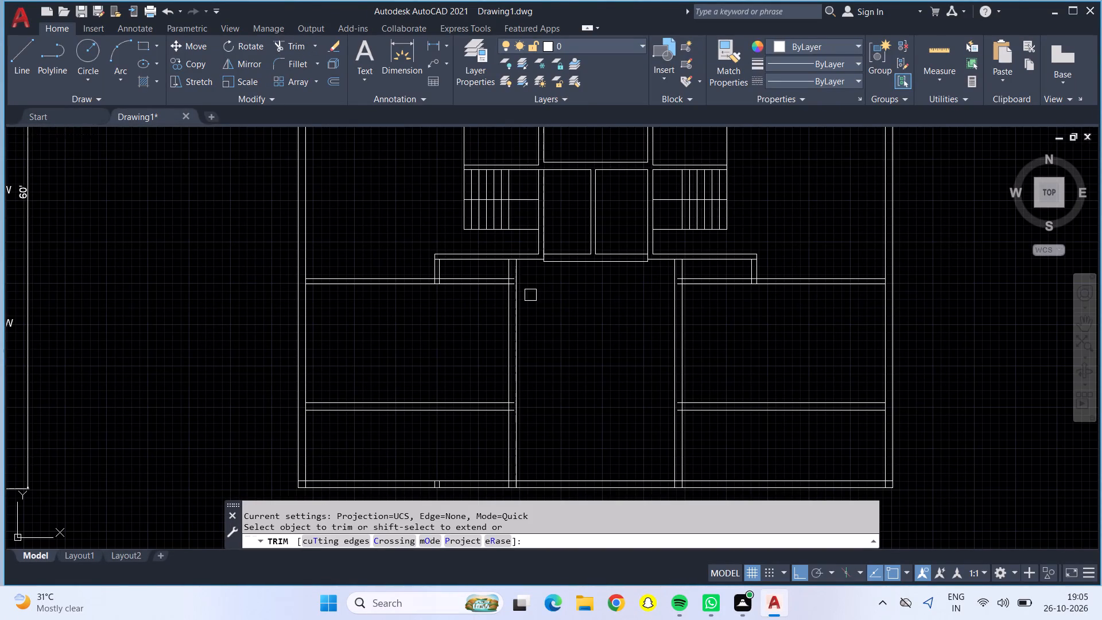
scroll(495, 284, up, 5)
click(662, 229)
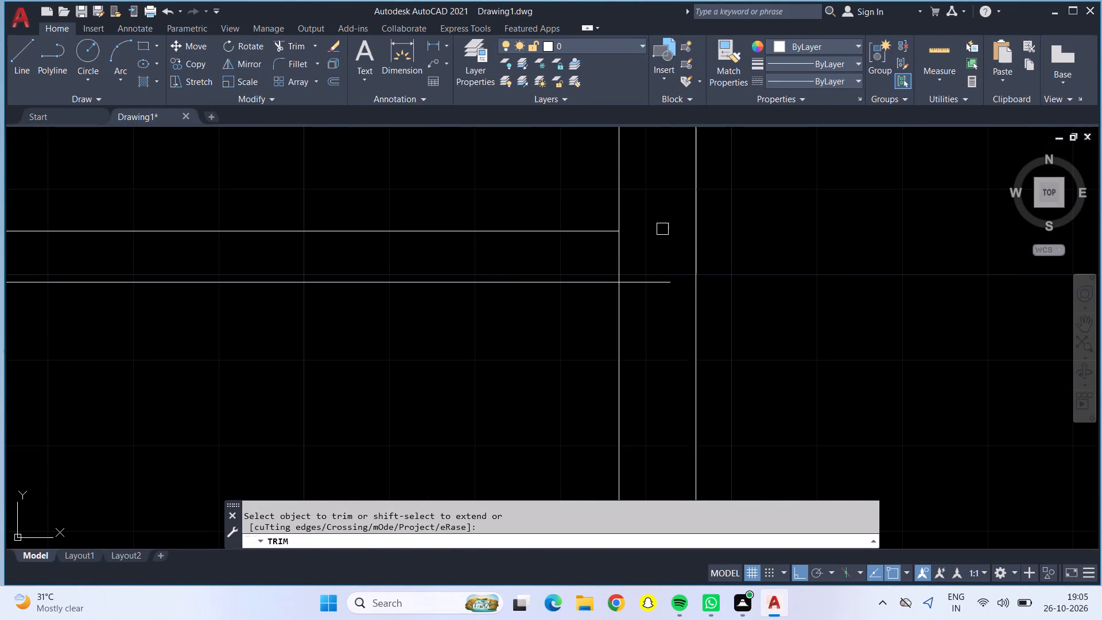
click(656, 281)
click(616, 255)
scroll(616, 255, down, 2)
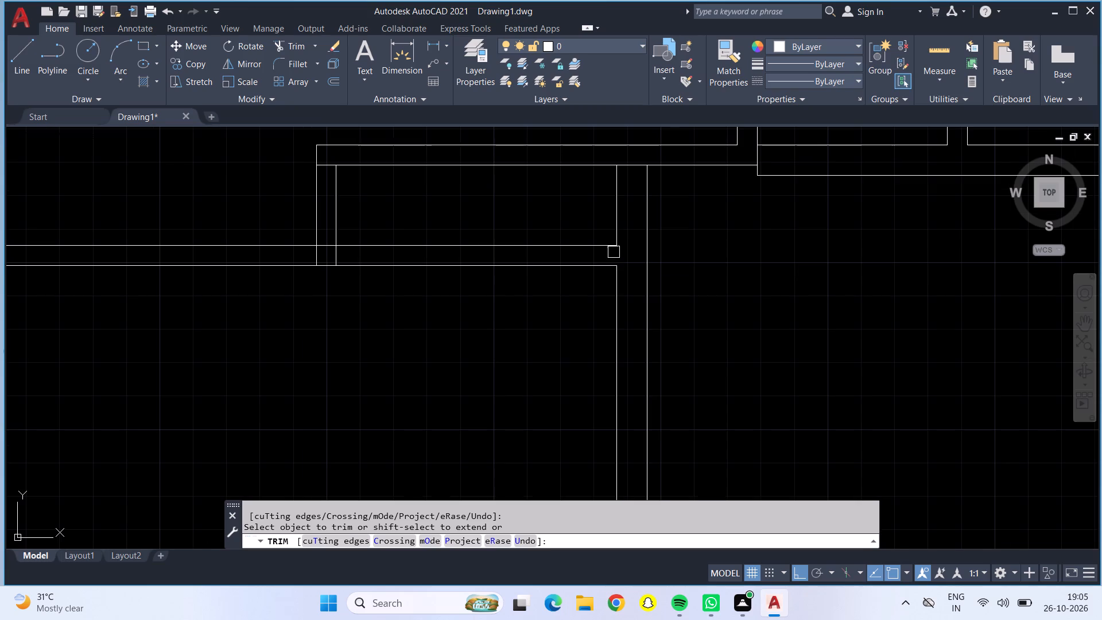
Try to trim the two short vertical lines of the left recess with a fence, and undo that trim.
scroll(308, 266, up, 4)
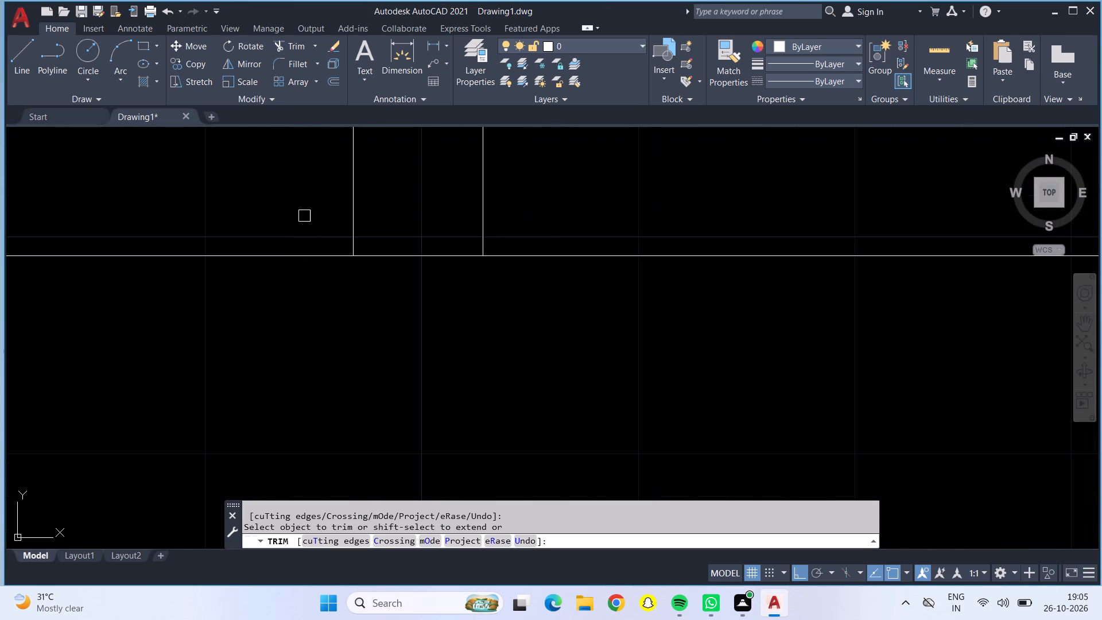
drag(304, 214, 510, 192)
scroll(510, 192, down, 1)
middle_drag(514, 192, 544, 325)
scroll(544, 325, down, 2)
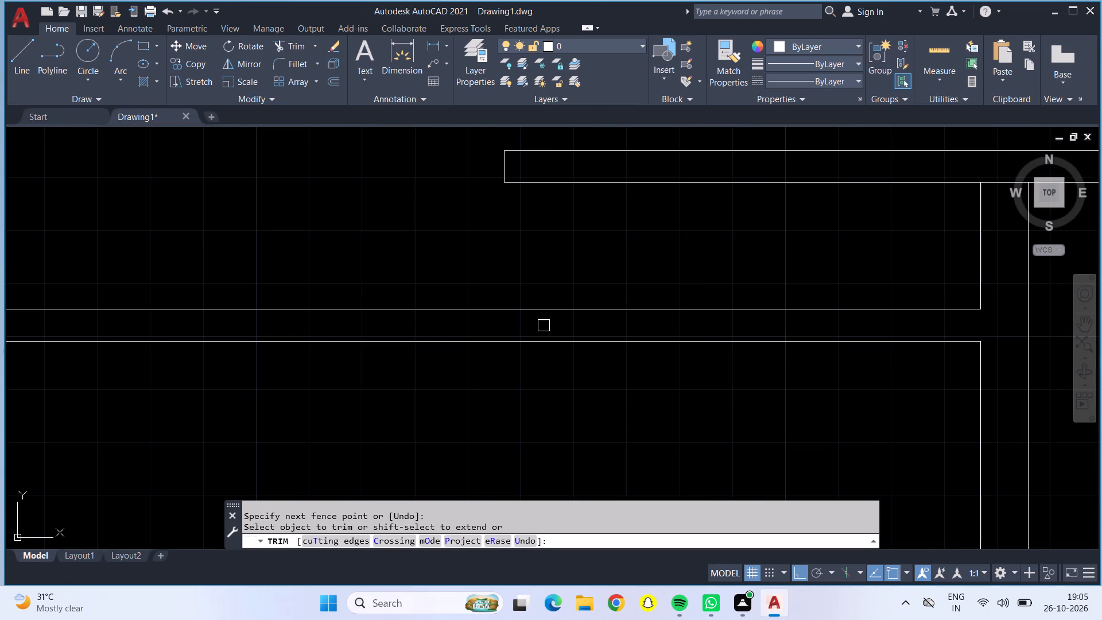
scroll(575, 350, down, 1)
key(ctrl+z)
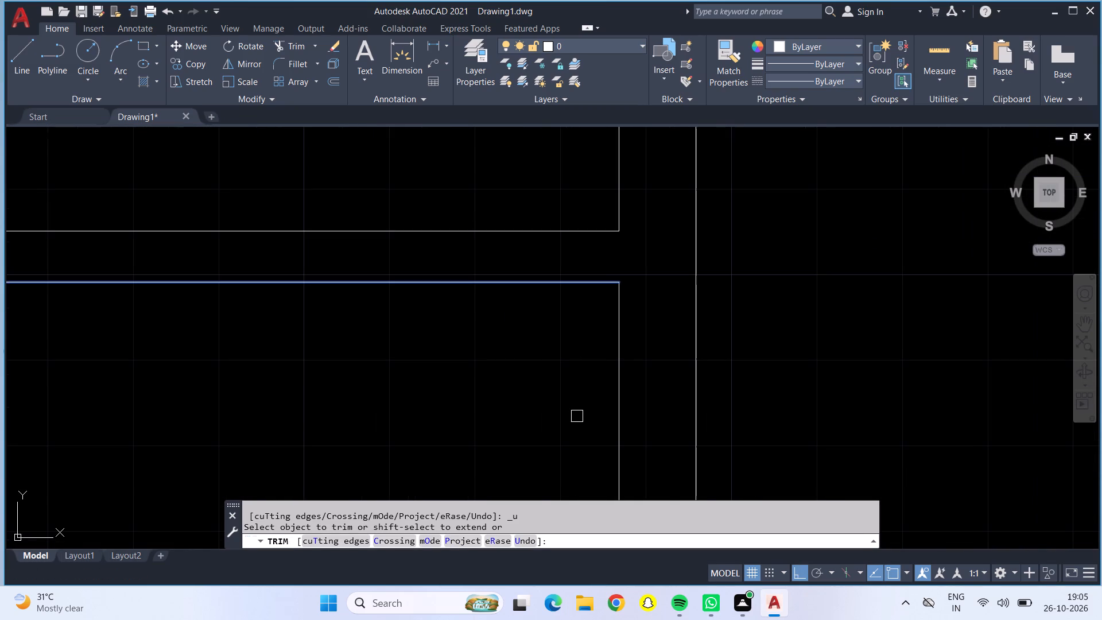
Trim the crossing wall lines at the lower and upper outer corners of the small recess below the left staircase.
scroll(472, 414, down, 2)
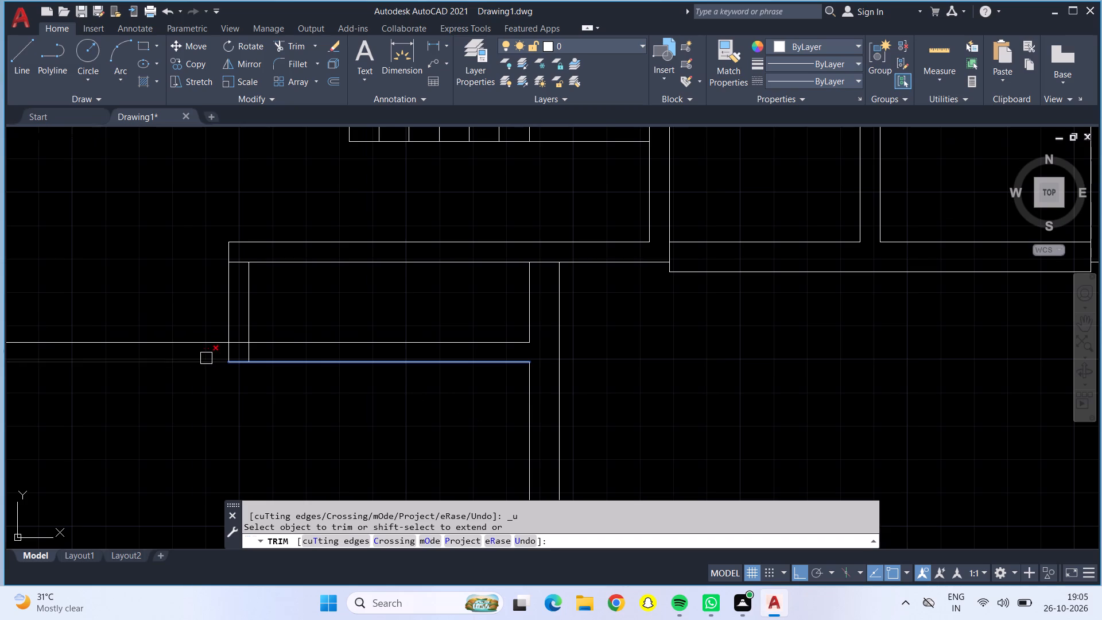
scroll(246, 339, up, 4)
click(175, 367)
click(128, 384)
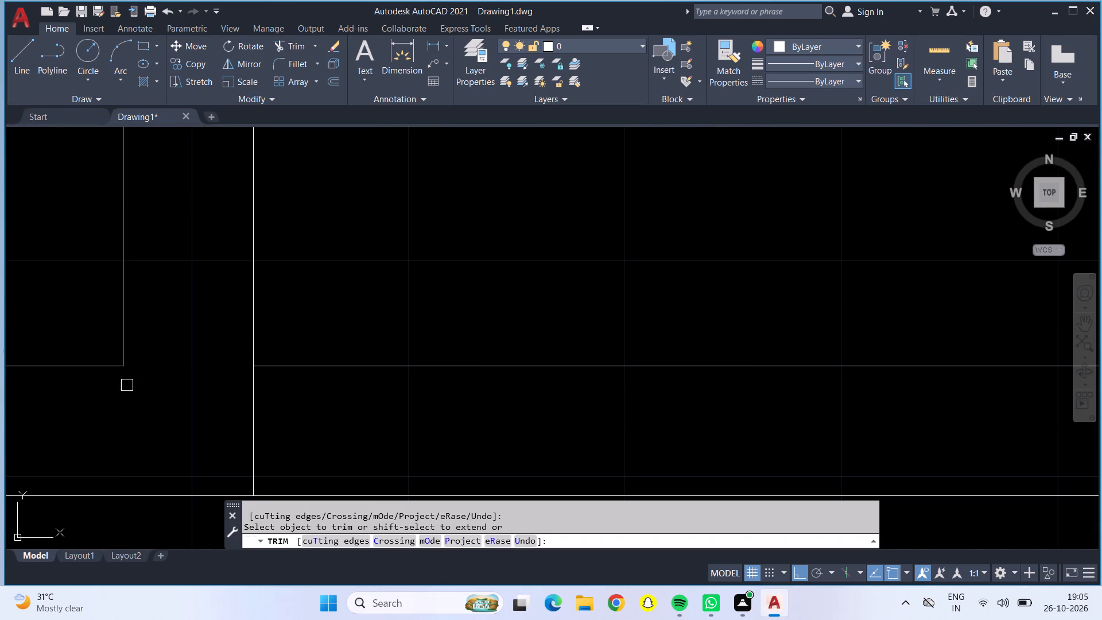
click(255, 424)
scroll(255, 424, down, 6)
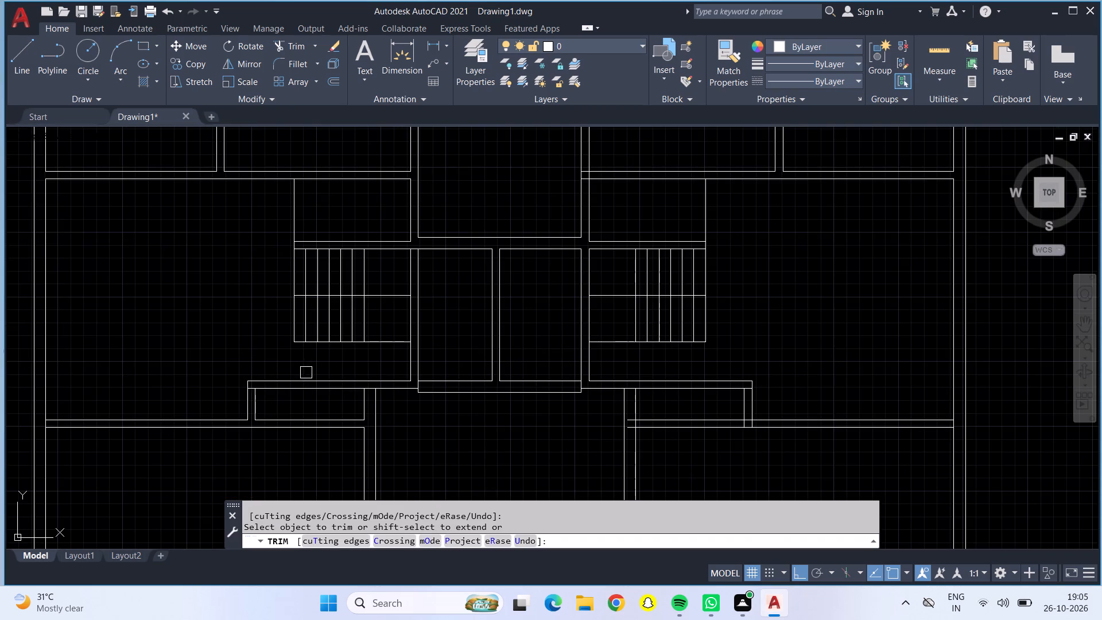
scroll(248, 397, up, 6)
click(303, 273)
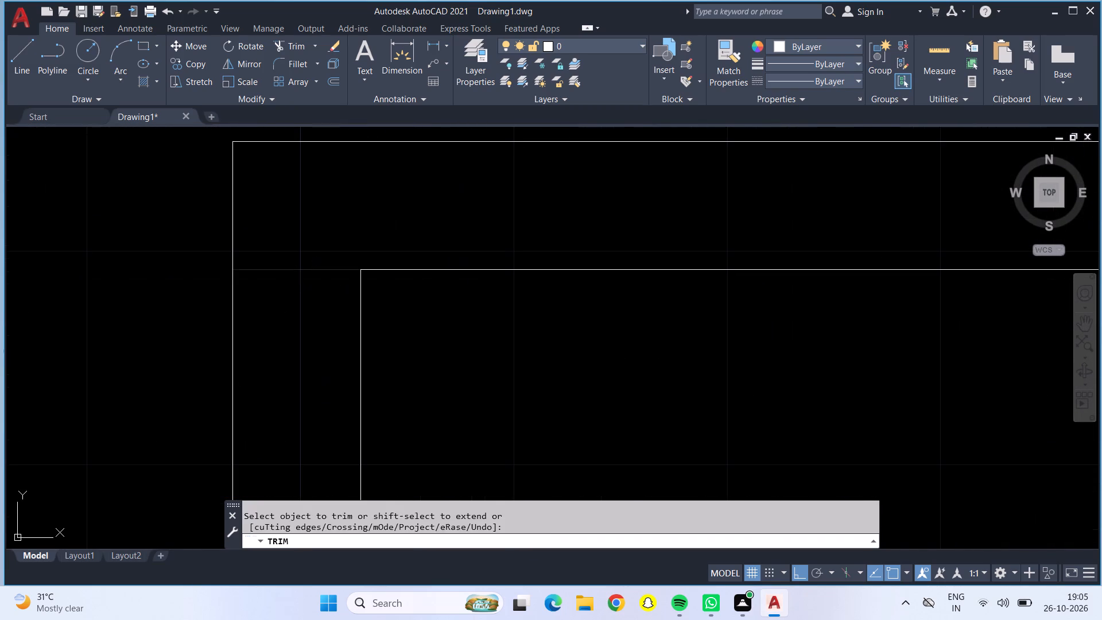
Trim the lines closing the junctions where the central hall's left and right walls meet the horizontal wall above.
scroll(323, 272, down, 4)
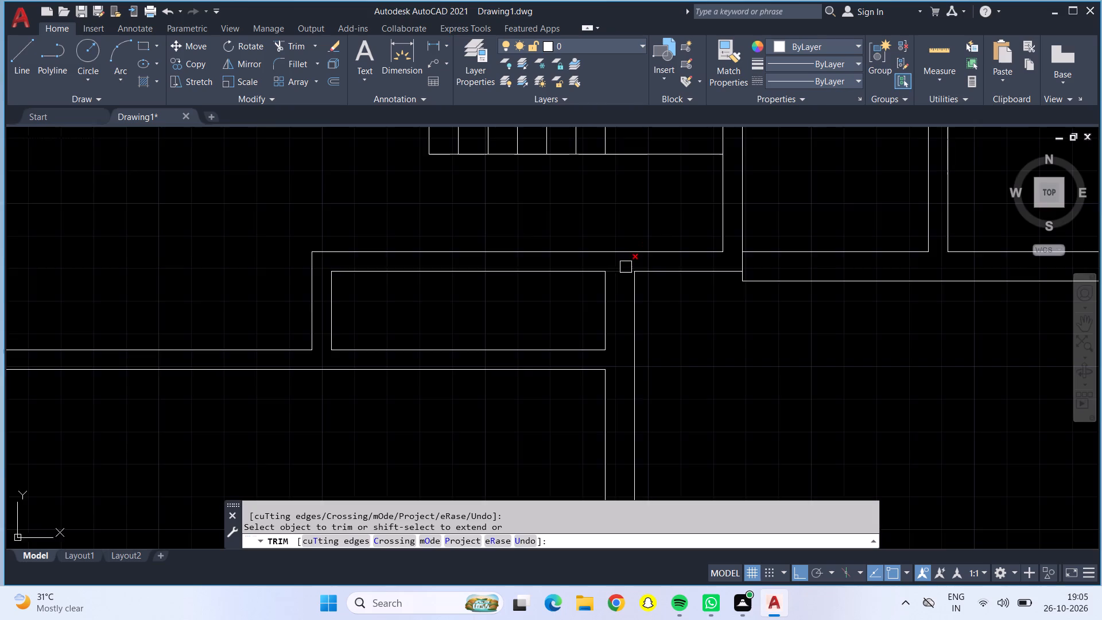
scroll(626, 267, up, 3)
click(617, 284)
scroll(617, 284, down, 4)
middle_click(670, 323)
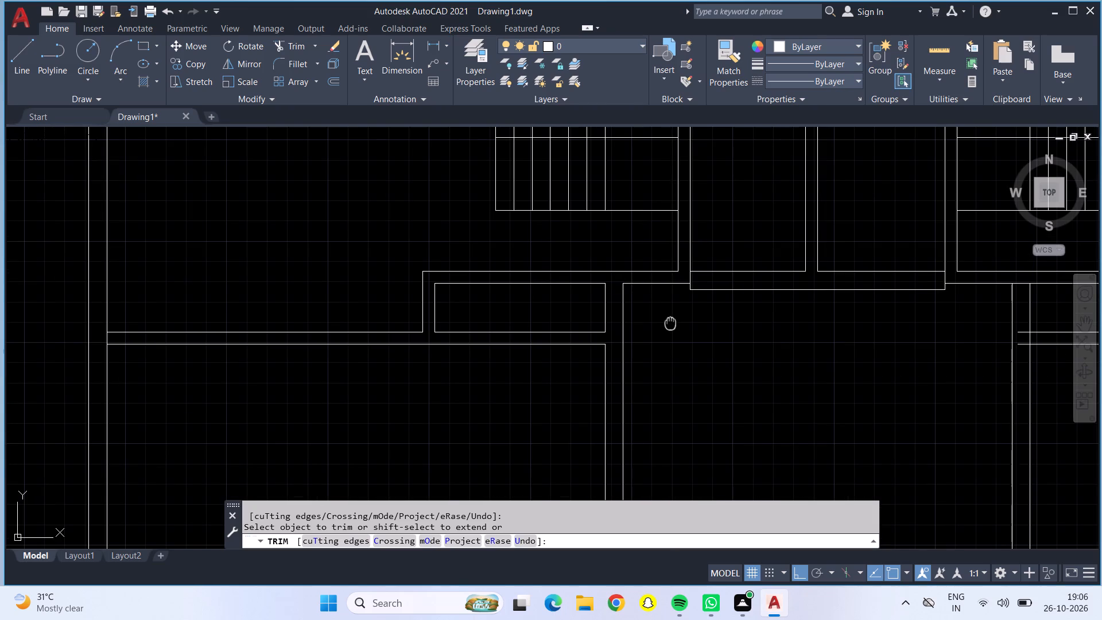
scroll(670, 323, down, 1)
middle_drag(679, 340, 592, 307)
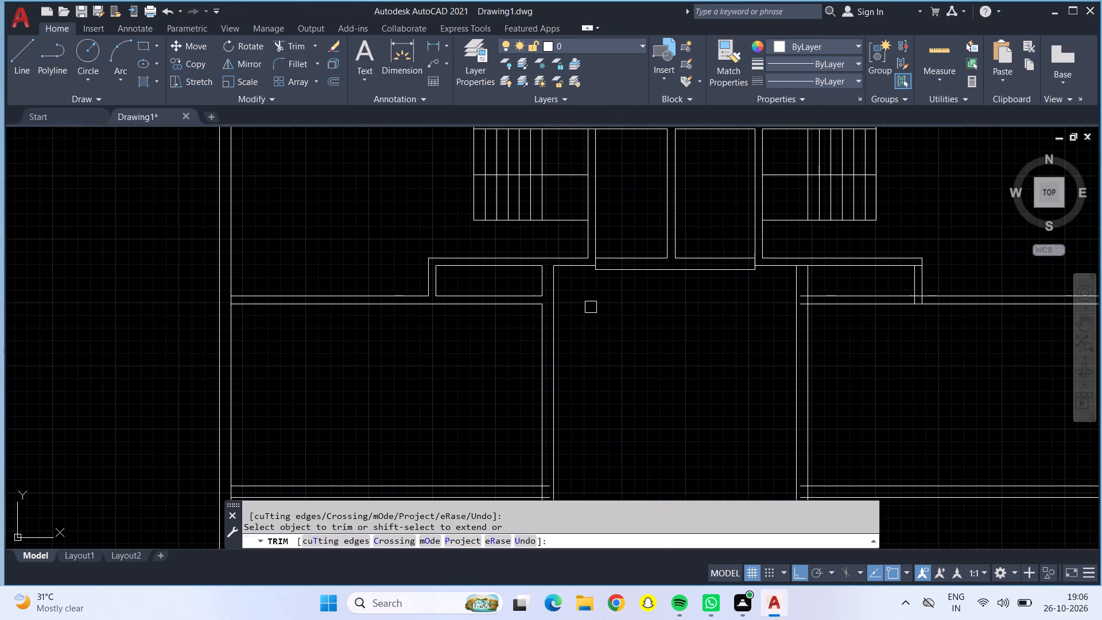
scroll(785, 270, up, 5)
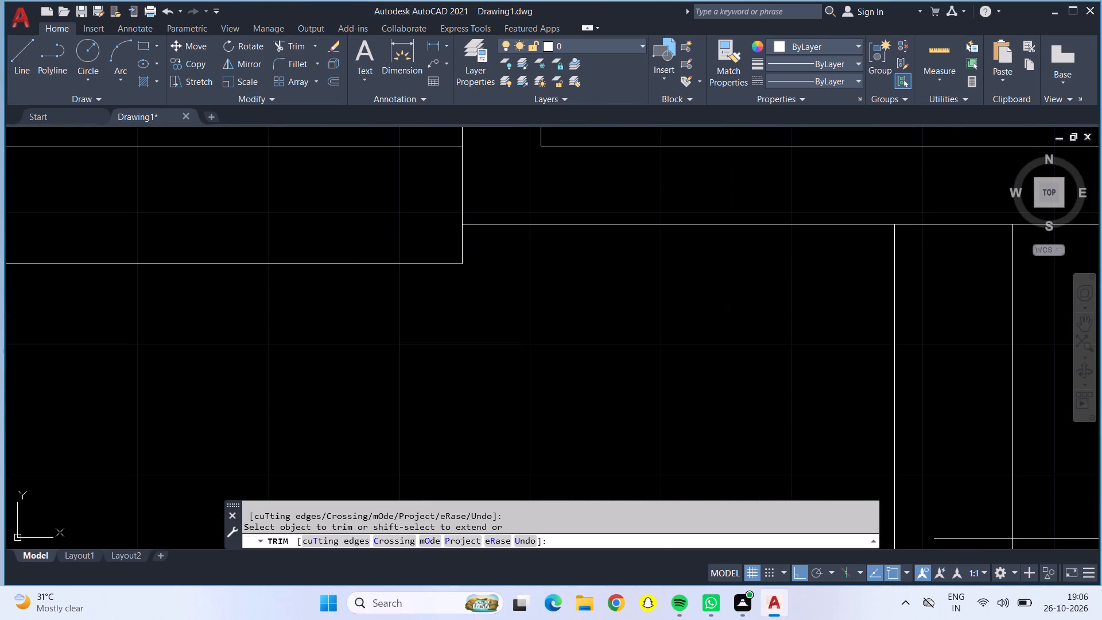
click(927, 219)
click(935, 244)
Trim the short line segments crossing the wall thickness beneath the two central shafts between the staircases.
click(464, 191)
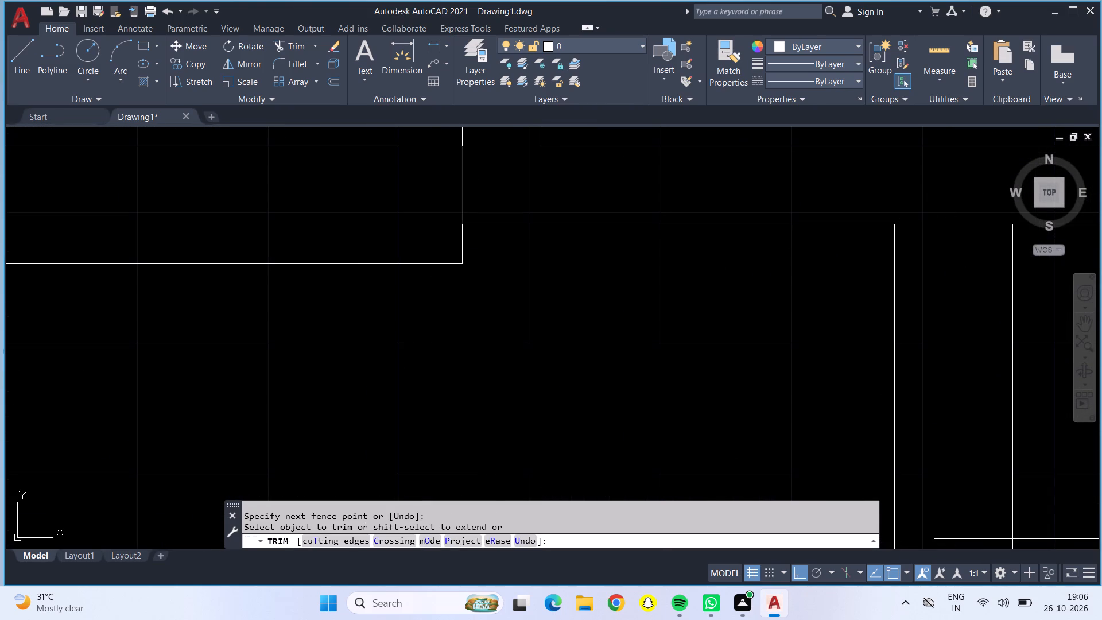
scroll(464, 191, down, 4)
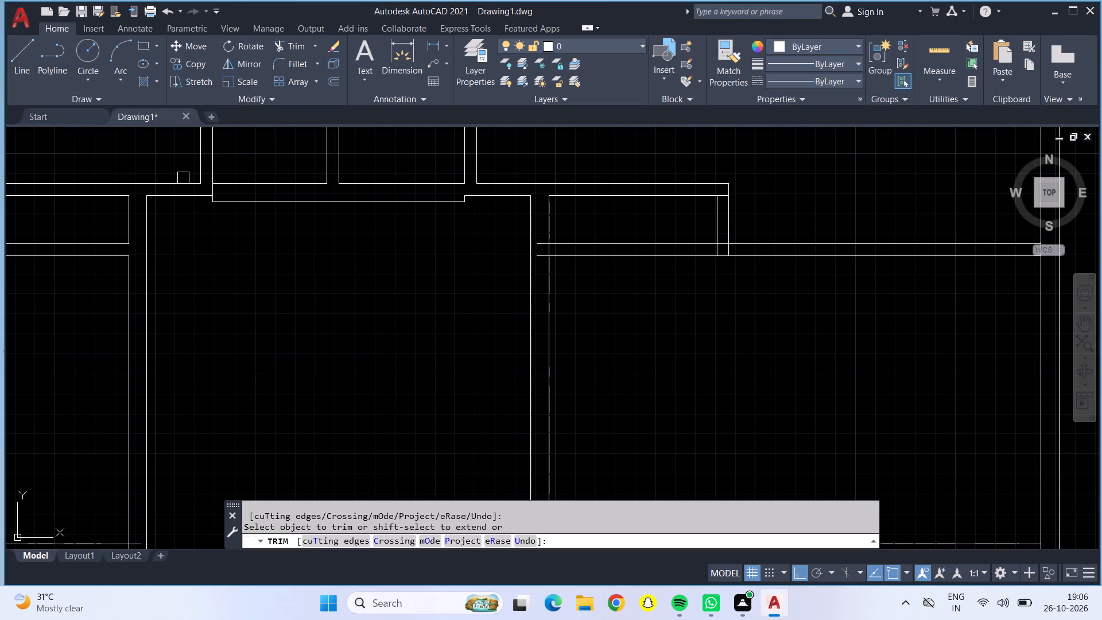
scroll(185, 180, up, 4)
drag(350, 251, 366, 251)
click(370, 253)
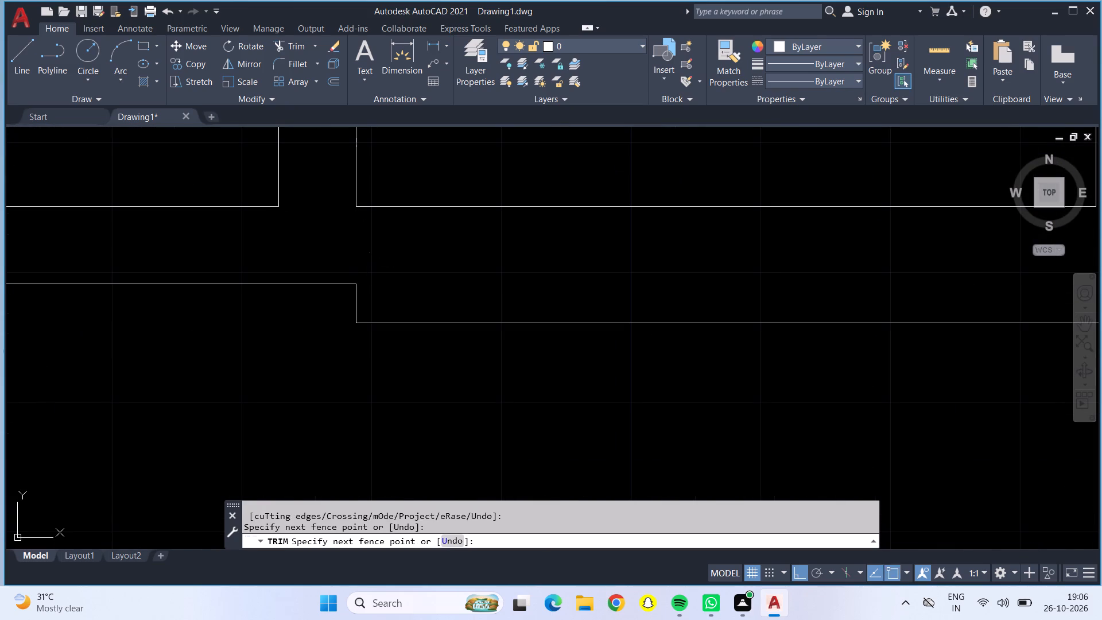
scroll(379, 255, down, 3)
click(566, 256)
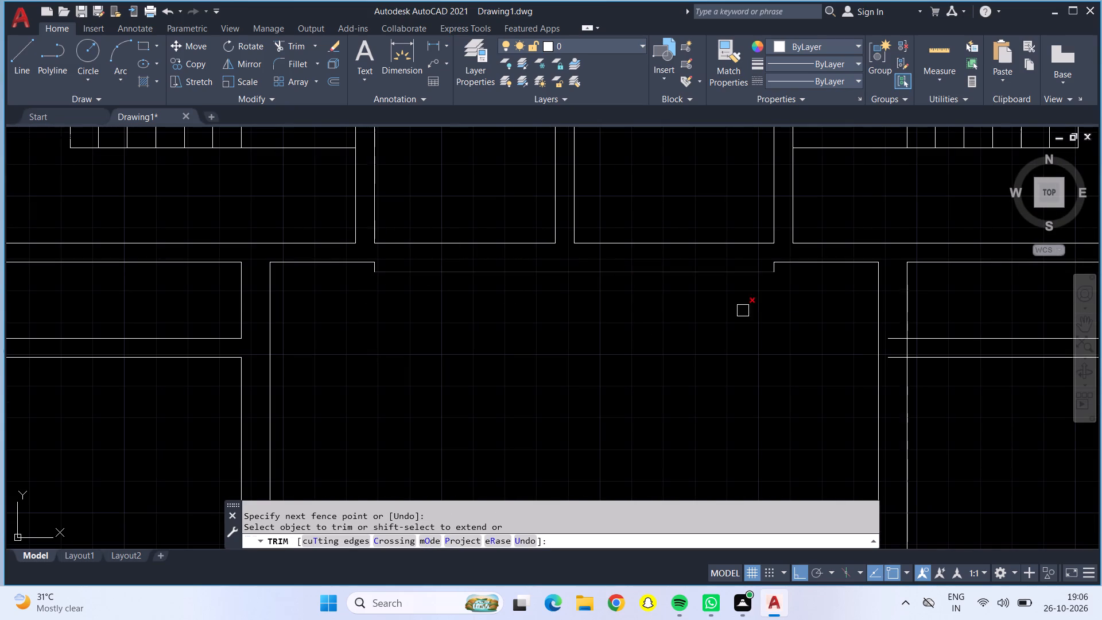
Trim the overlapping lines where the horizontal wall below the right staircase meets the central hall's right wall.
scroll(913, 356, up, 3)
drag(843, 227, 864, 389)
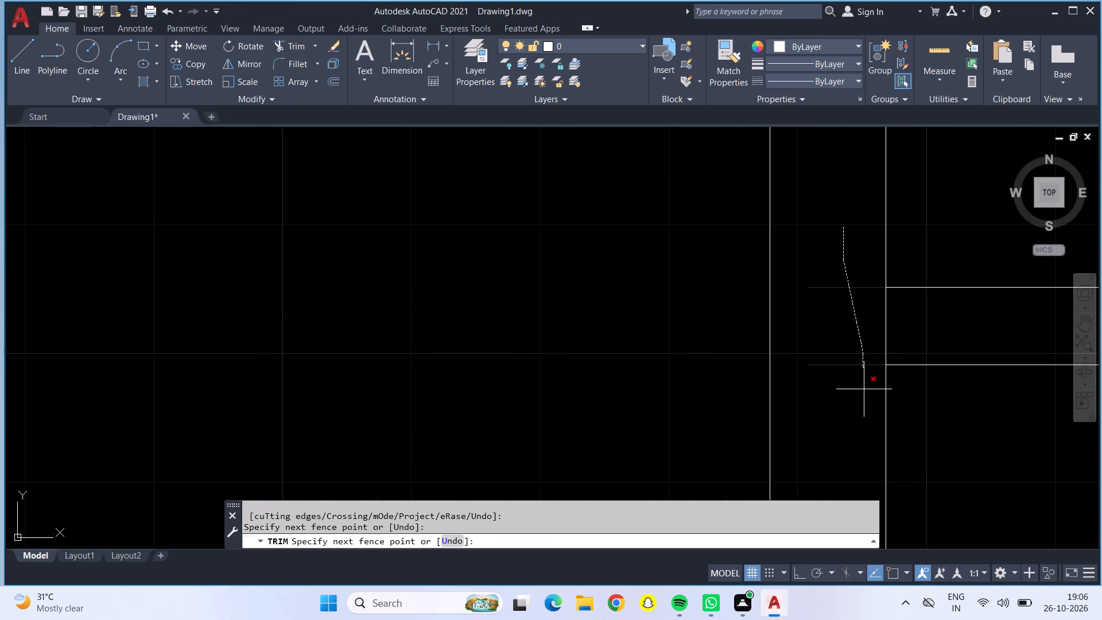
drag(864, 389, 912, 338)
Trim the crossing wall lines at the lower and upper outer corners of the small recess below the right staircase.
scroll(912, 338, down, 5)
middle_drag(825, 358, 463, 307)
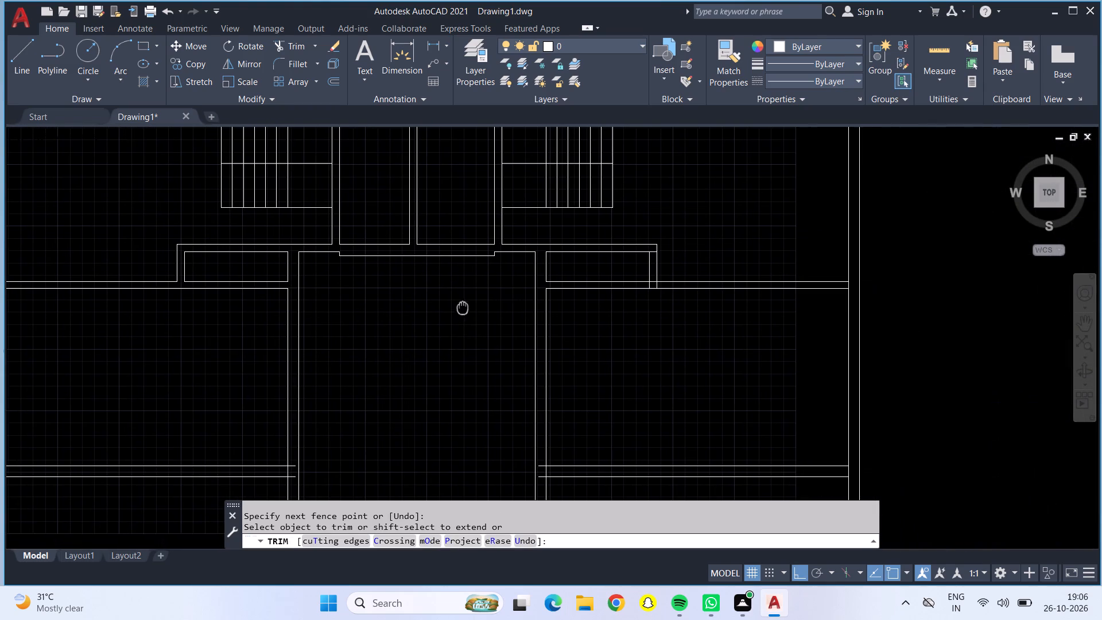
scroll(637, 272, up, 5)
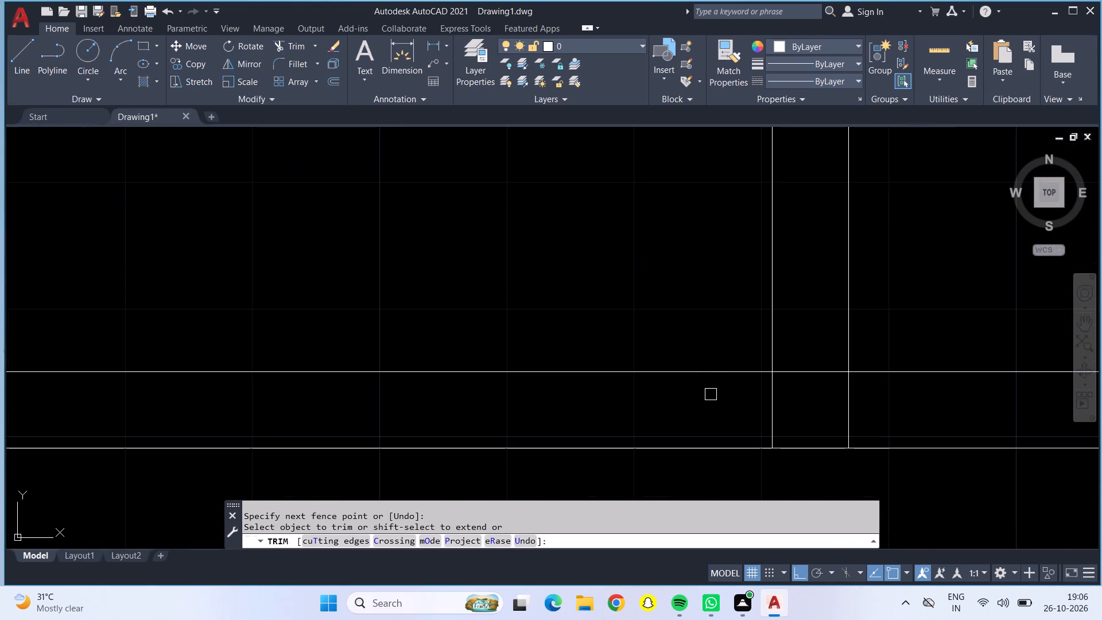
drag(715, 395, 784, 401)
scroll(725, 381, down, 2)
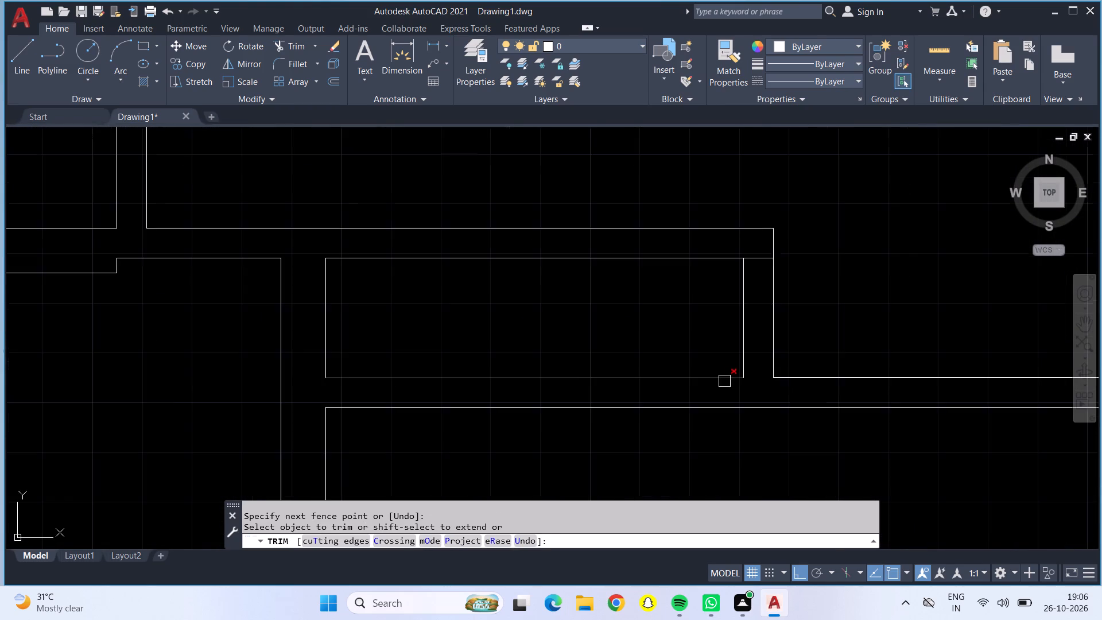
scroll(724, 381, down, 3)
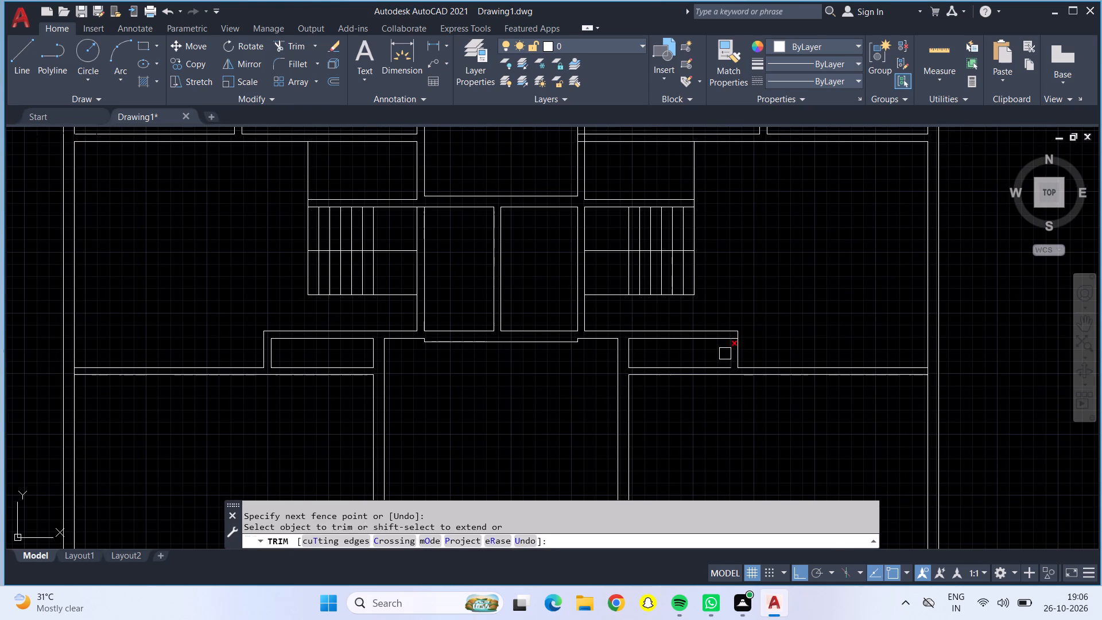
scroll(739, 335, up, 4)
click(699, 355)
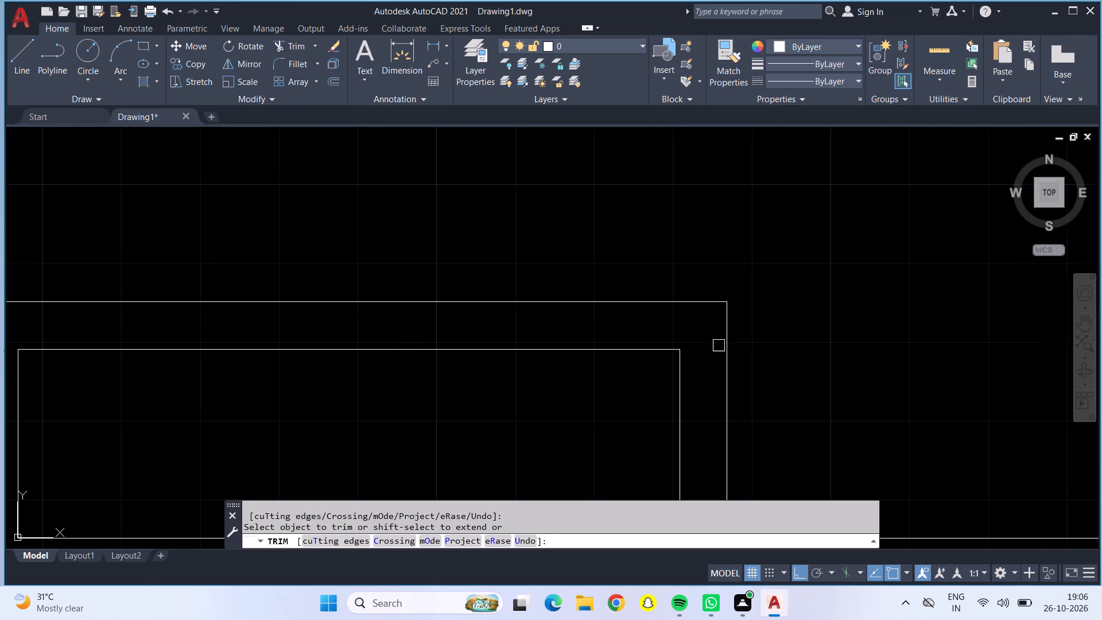
Trim the overlapping lines where the lower-left room's dividing wall meets the central hall's left wall.
scroll(719, 346, down, 4)
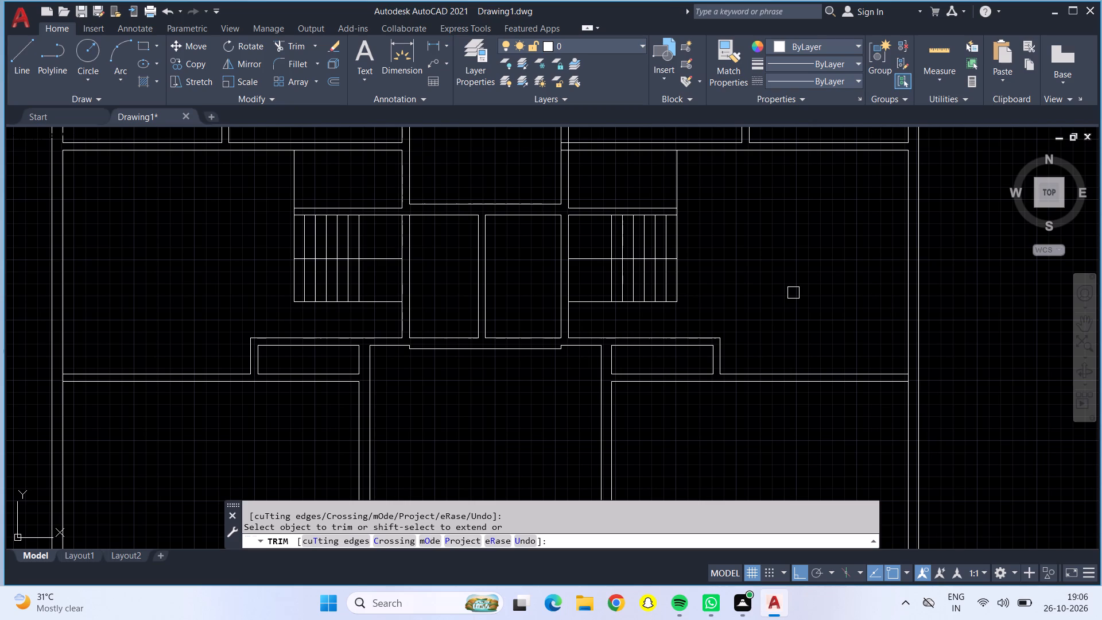
scroll(791, 299, down, 3)
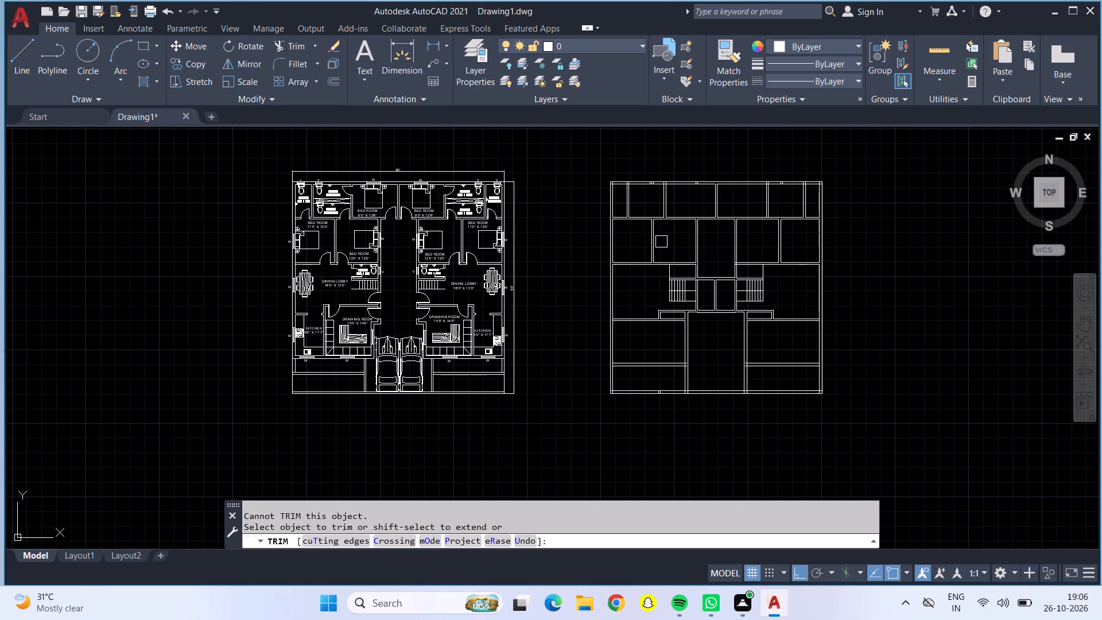
scroll(732, 237, up, 2)
scroll(698, 233, down, 1)
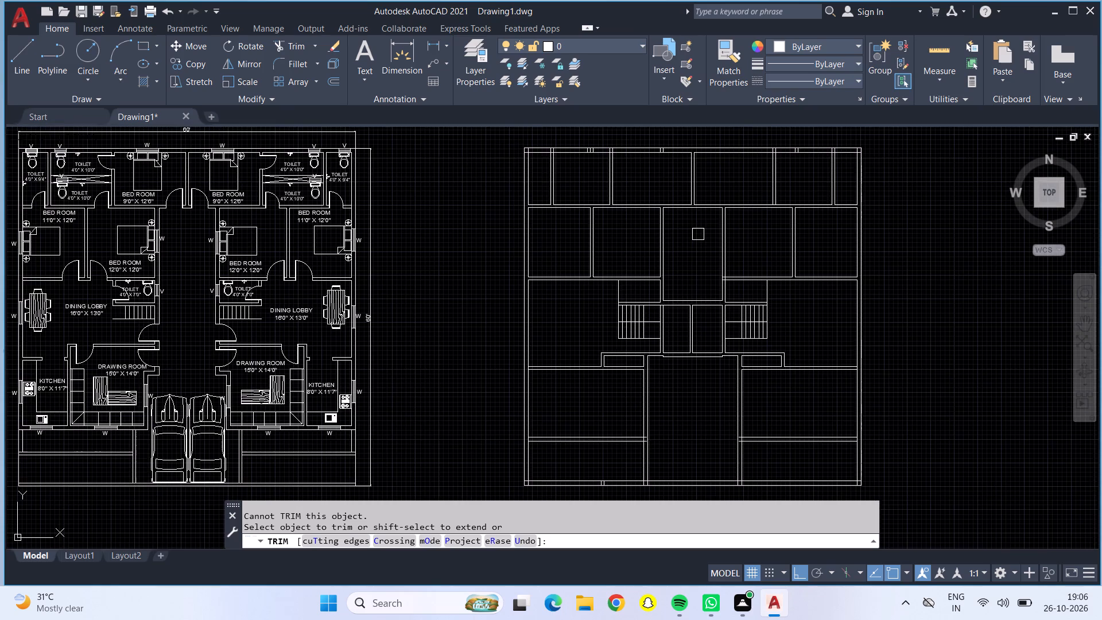
middle_drag(698, 234, 627, 211)
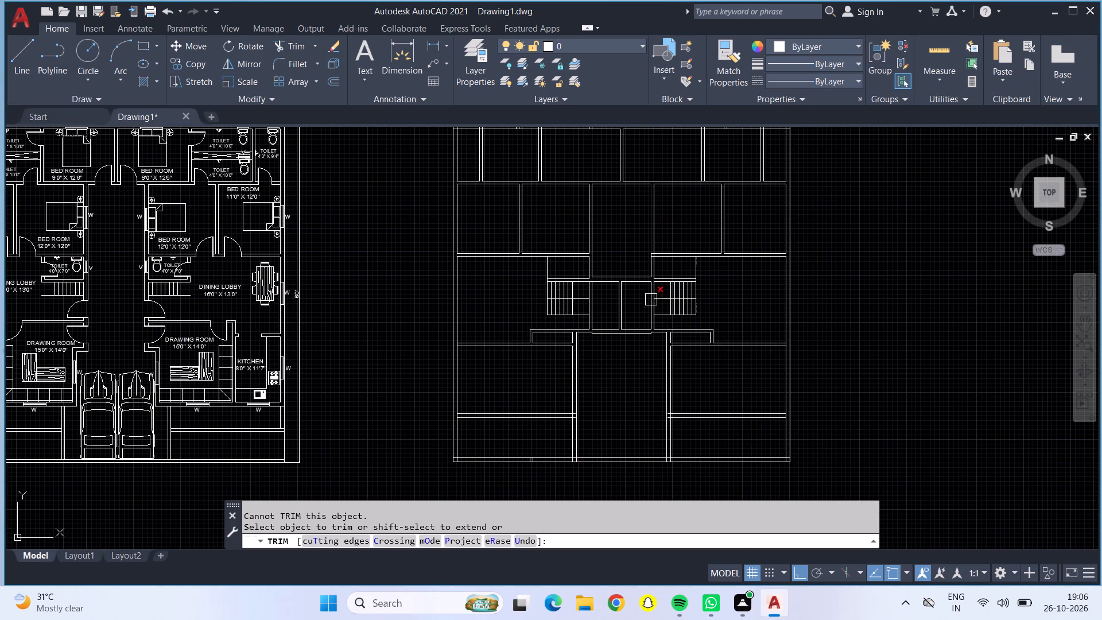
scroll(560, 418, up, 3)
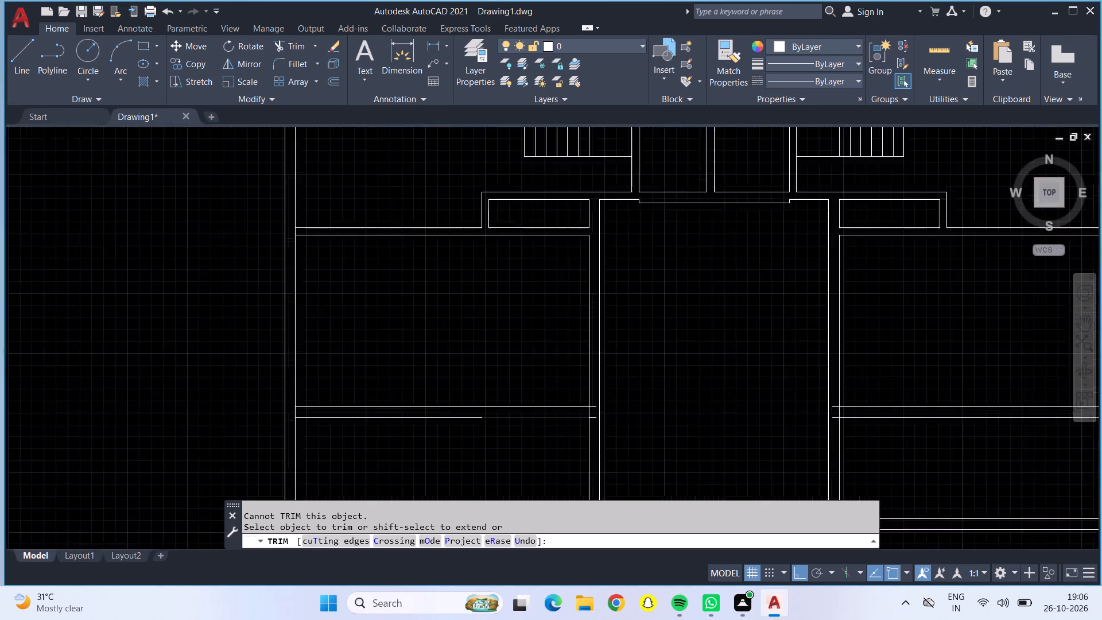
scroll(560, 418, up, 1)
click(634, 402)
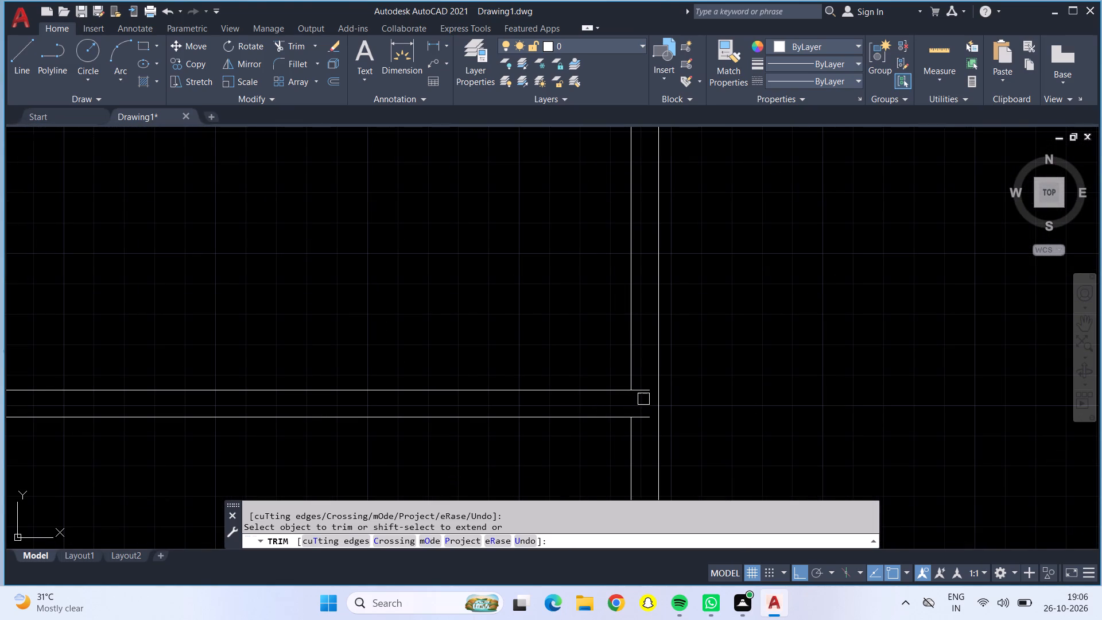
click(646, 388)
click(644, 424)
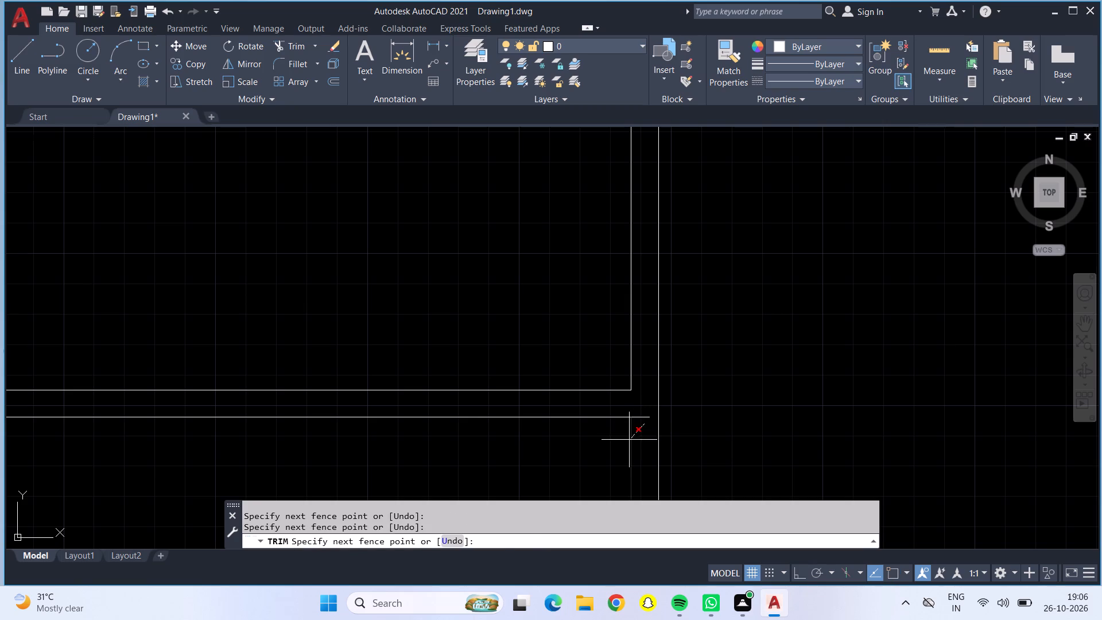
click(629, 440)
scroll(593, 436, down, 3)
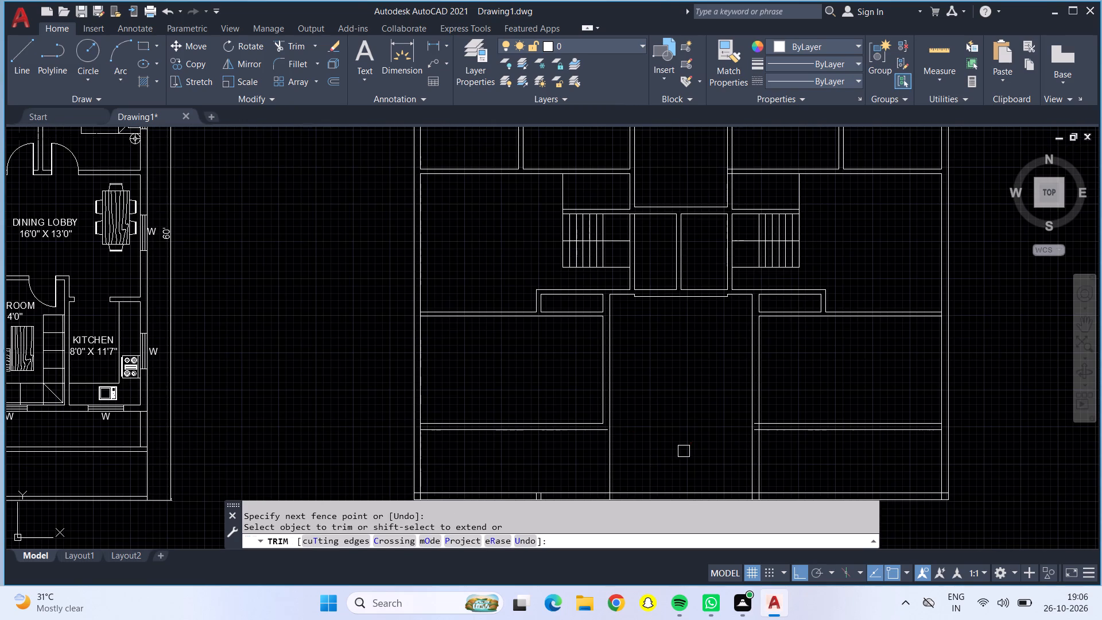
Trim the overlapping lines where the lower-right room's dividing wall meets the central hall's right wall.
scroll(743, 429, up, 4)
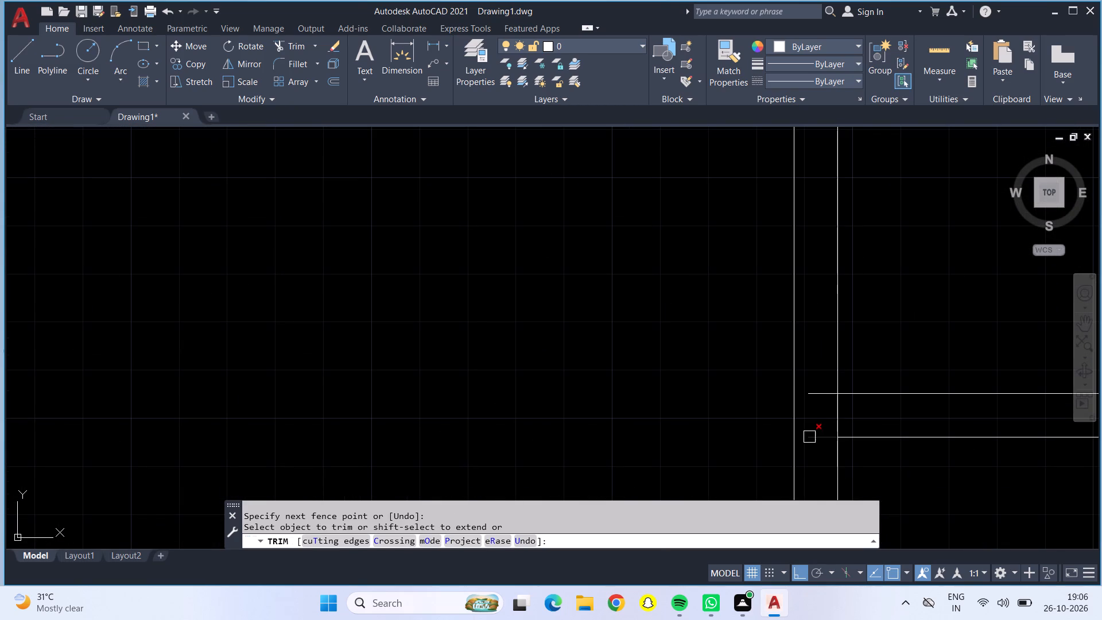
click(809, 437)
click(818, 391)
click(839, 416)
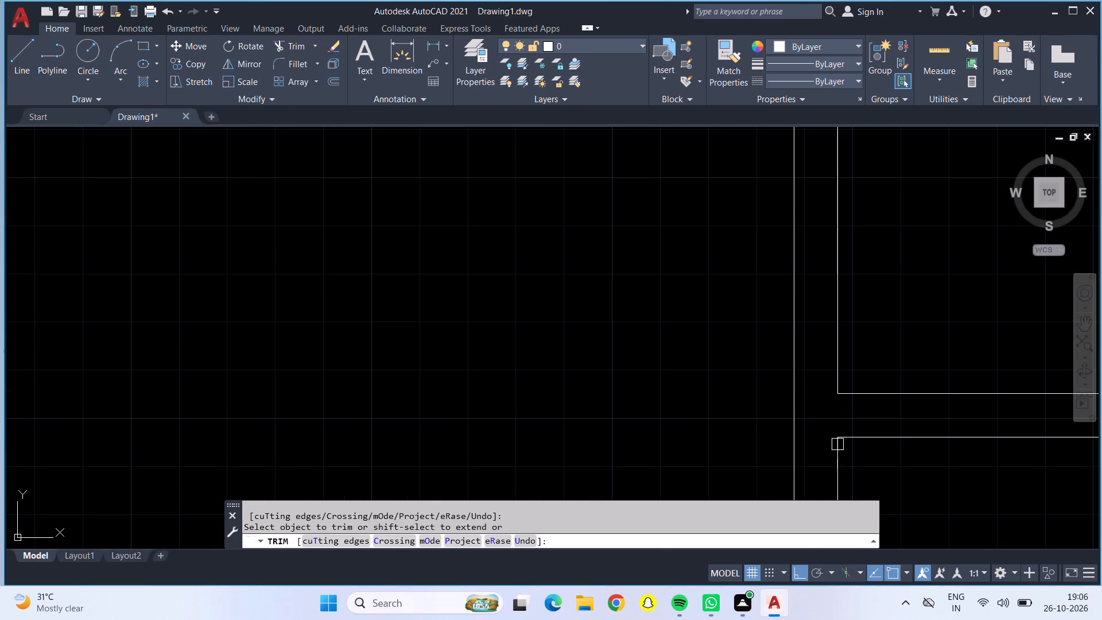
scroll(835, 453, down, 3)
middle_drag(763, 432, 754, 333)
middle_drag(750, 294, 747, 281)
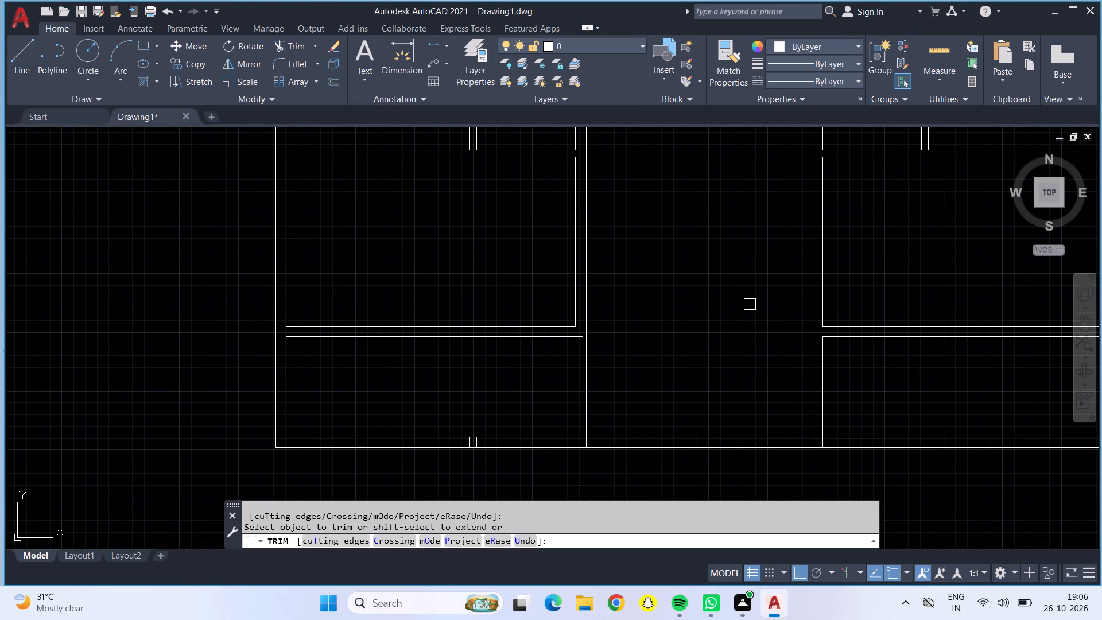
Trim the crossing wall lines at the upper-left outer corner of the second floor plan.
middle_drag(746, 304, 800, 433)
scroll(751, 342, down, 1)
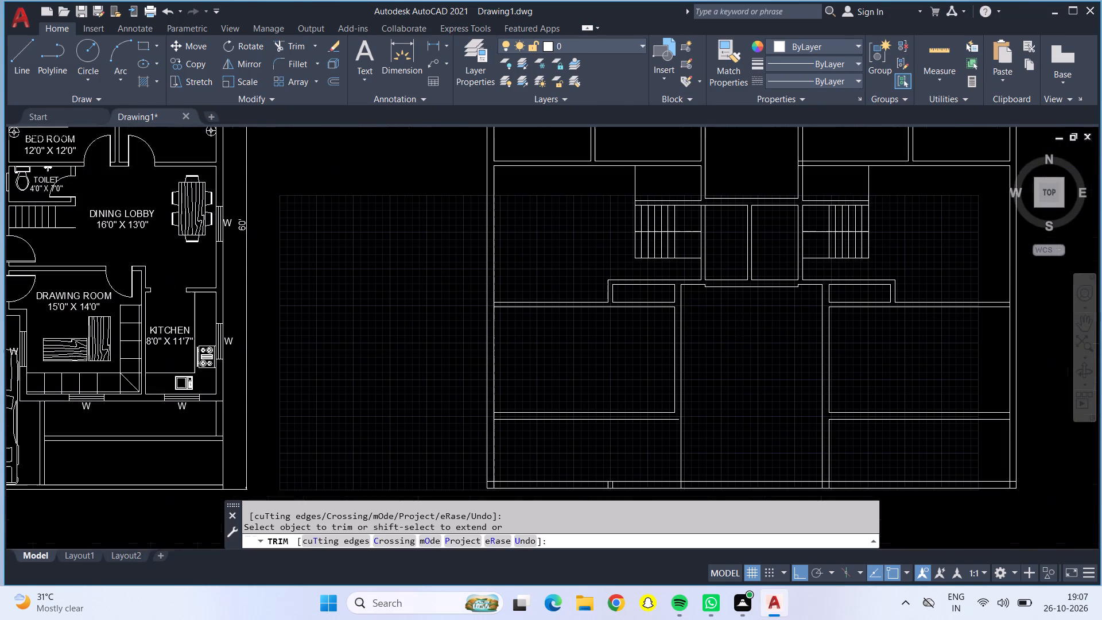
middle_drag(738, 309, 760, 482)
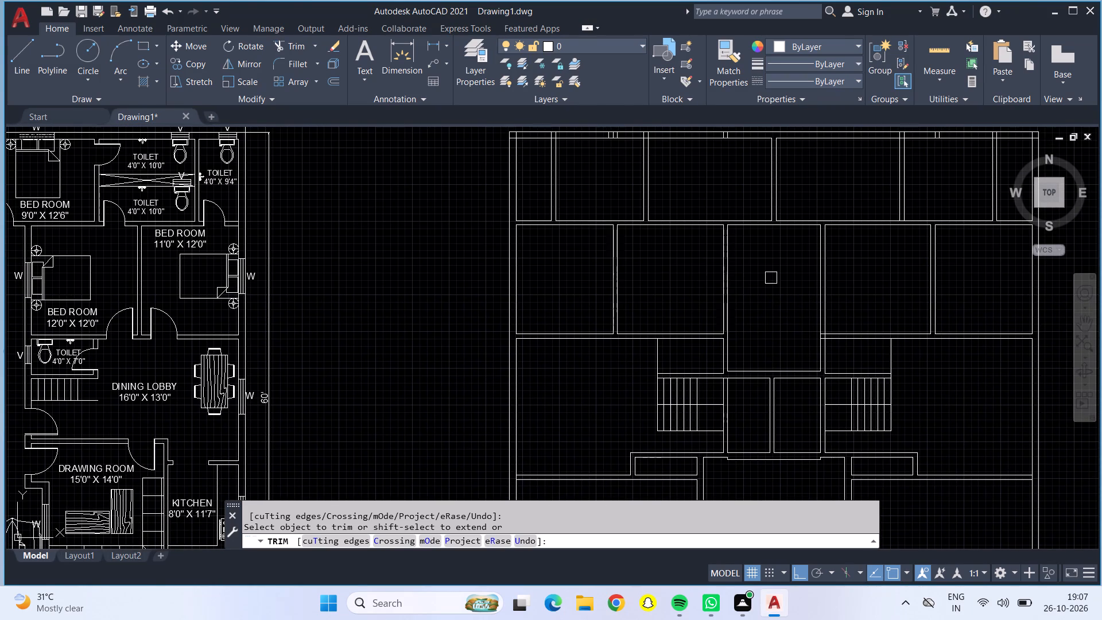
middle_drag(773, 276, 654, 261)
scroll(653, 261, down, 1)
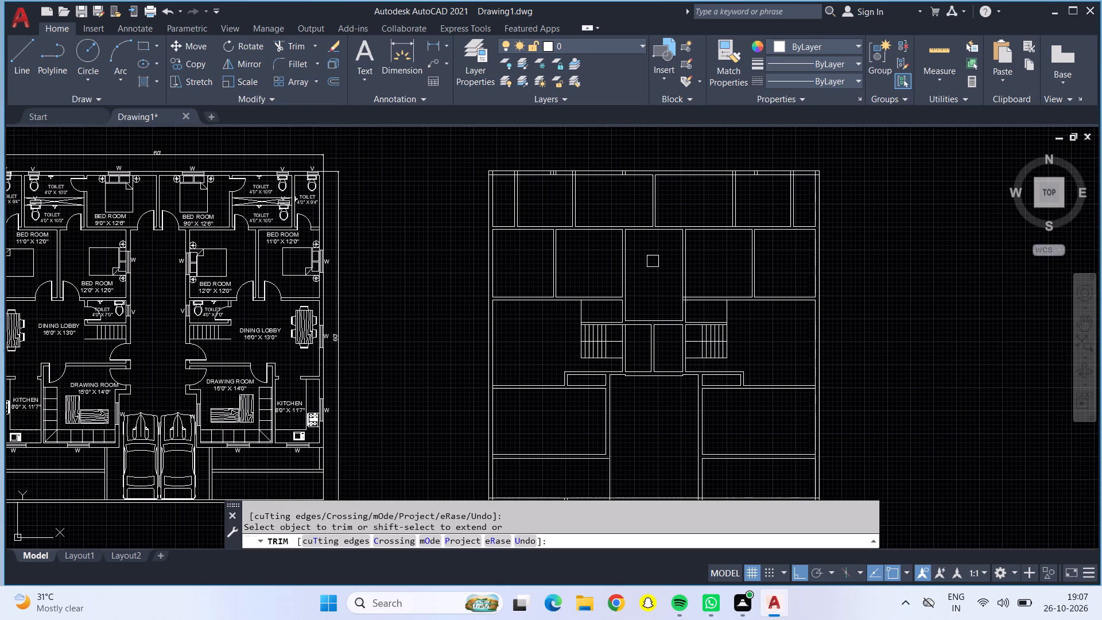
middle_drag(653, 261, 667, 373)
scroll(665, 373, up, 1)
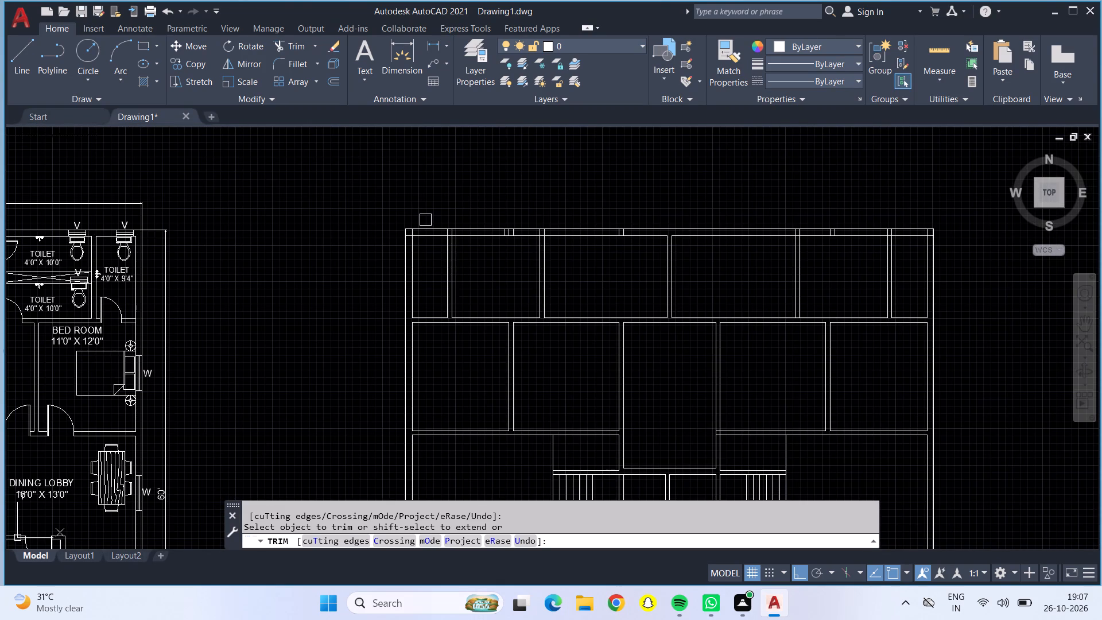
scroll(401, 237, up, 5)
click(455, 206)
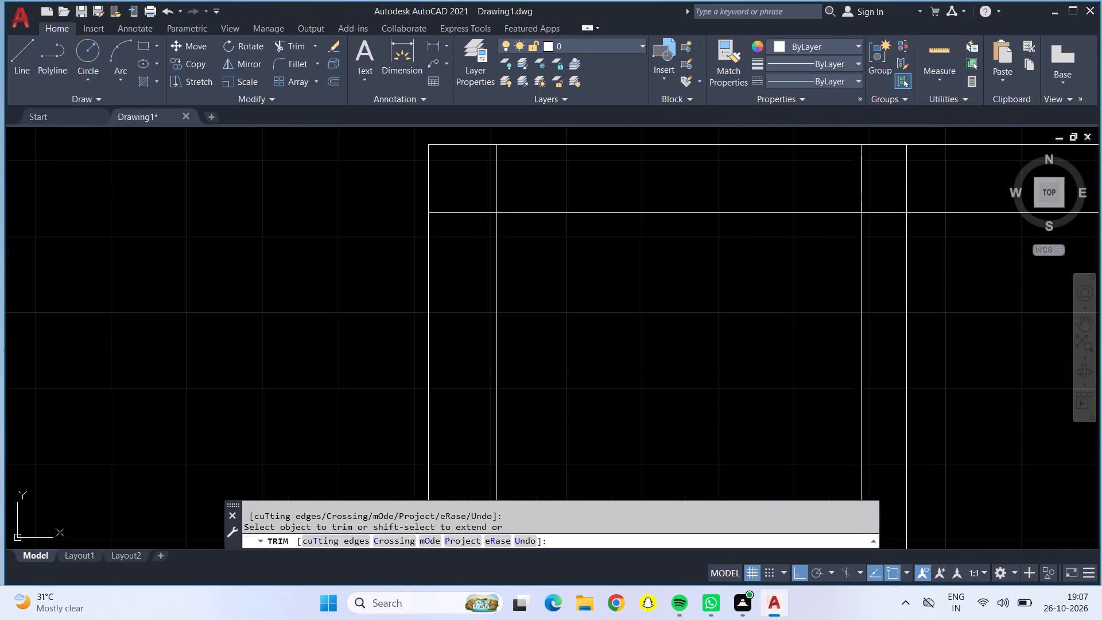
click(459, 206)
click(540, 185)
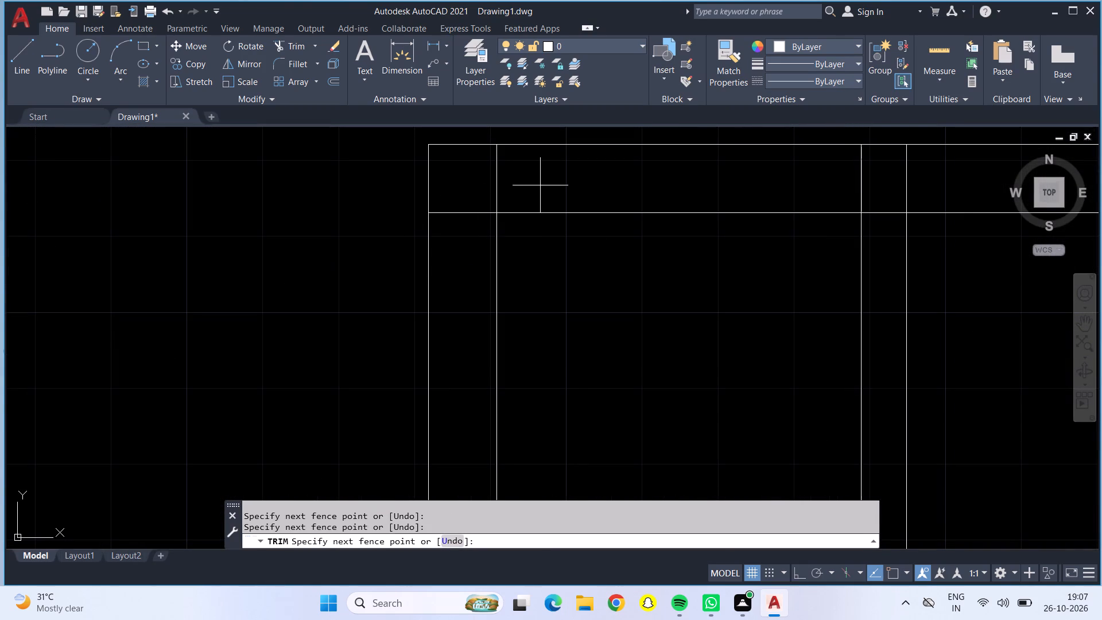
click(459, 222)
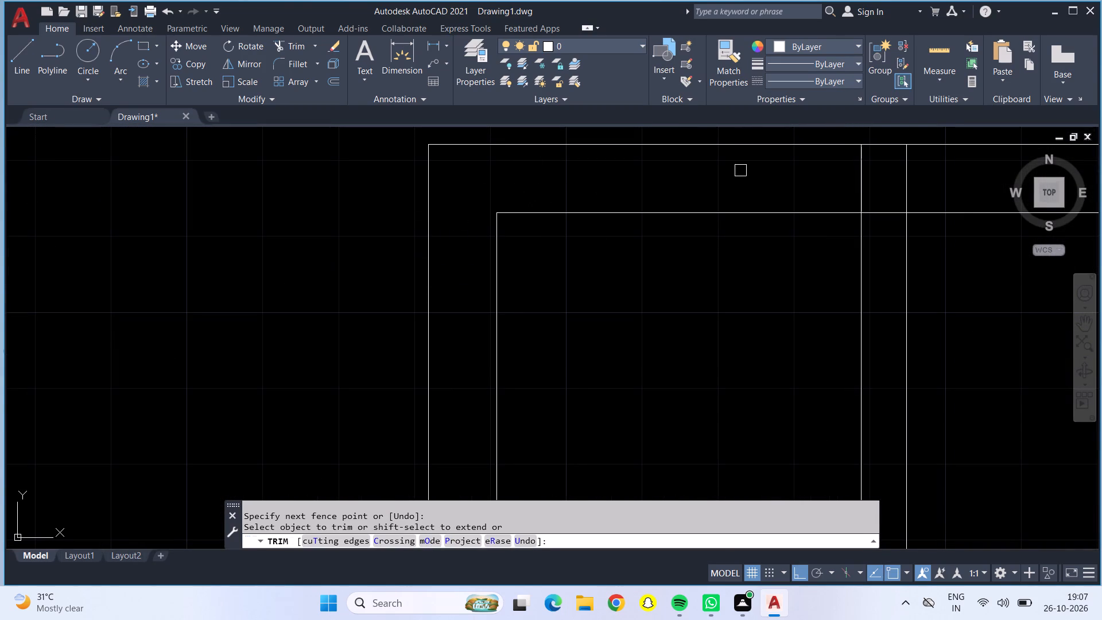
Trim the partition junctions and leftover stub lines along the left half of the top outer wall, up to the plan's middle.
drag(831, 164, 895, 217)
scroll(891, 215, down, 4)
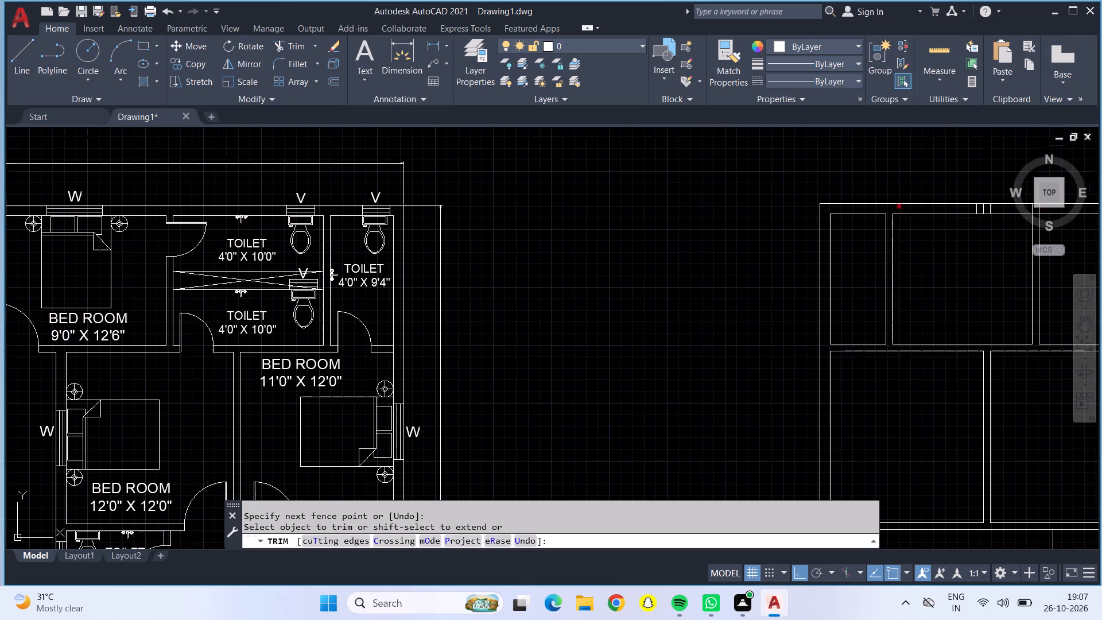
middle_drag(946, 231, 507, 287)
scroll(549, 261, up, 5)
scroll(549, 261, down, 1)
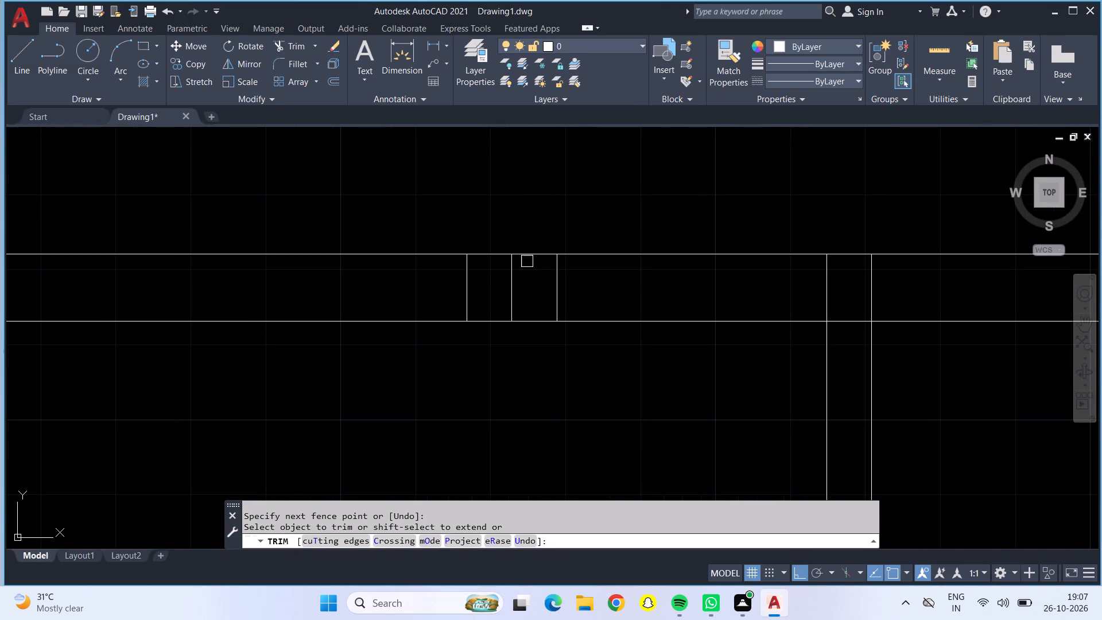
drag(425, 268, 845, 346)
scroll(845, 336, down, 5)
middle_drag(897, 358, 568, 360)
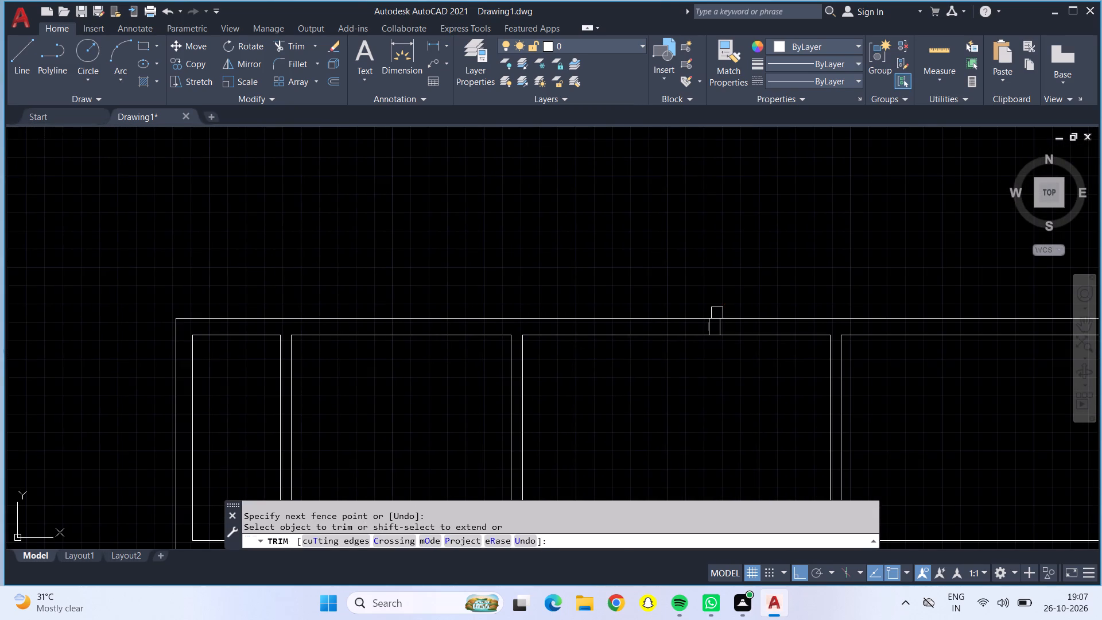
scroll(717, 320, up, 4)
drag(849, 358, 587, 361)
scroll(645, 382, down, 5)
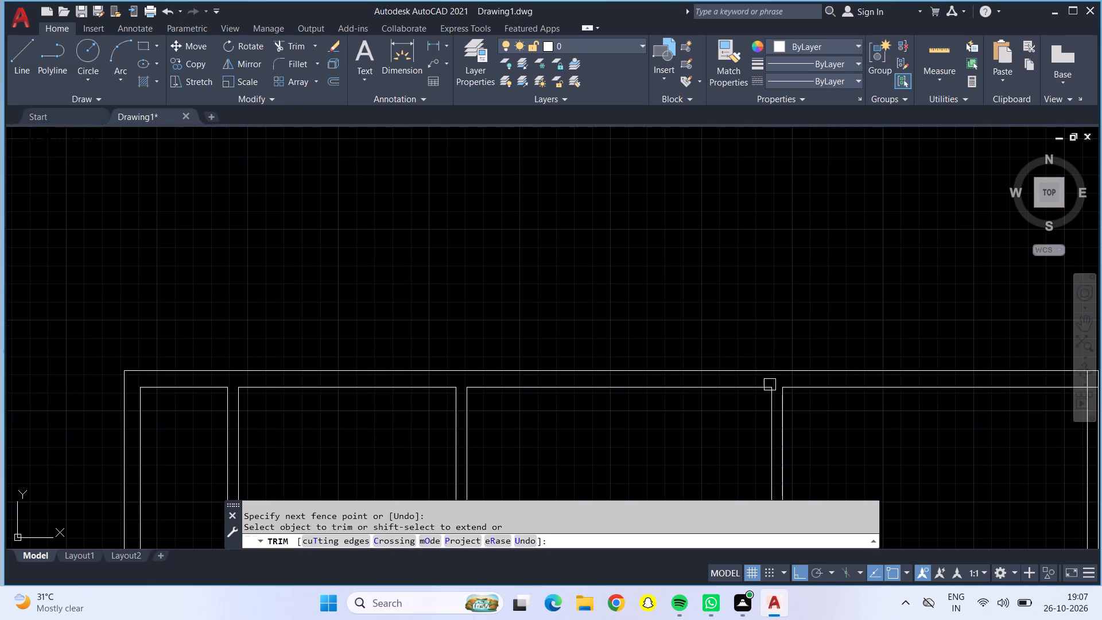
Trim the partition junctions and leftover stub lines along the right half of the top outer wall.
middle_drag(816, 416, 281, 378)
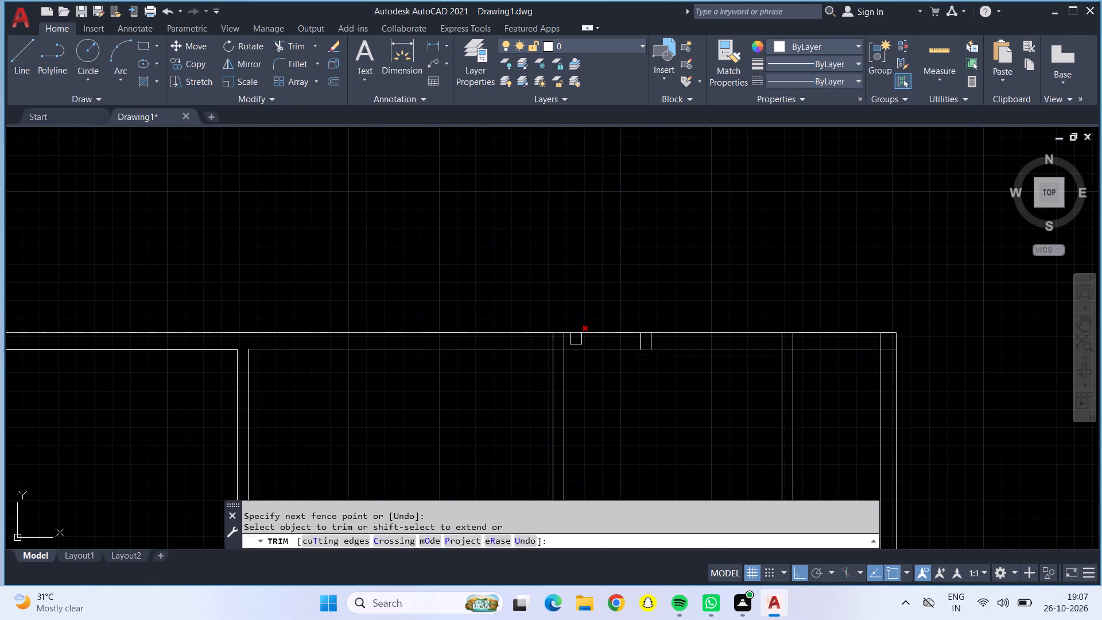
scroll(576, 339, up, 5)
drag(593, 346, 390, 494)
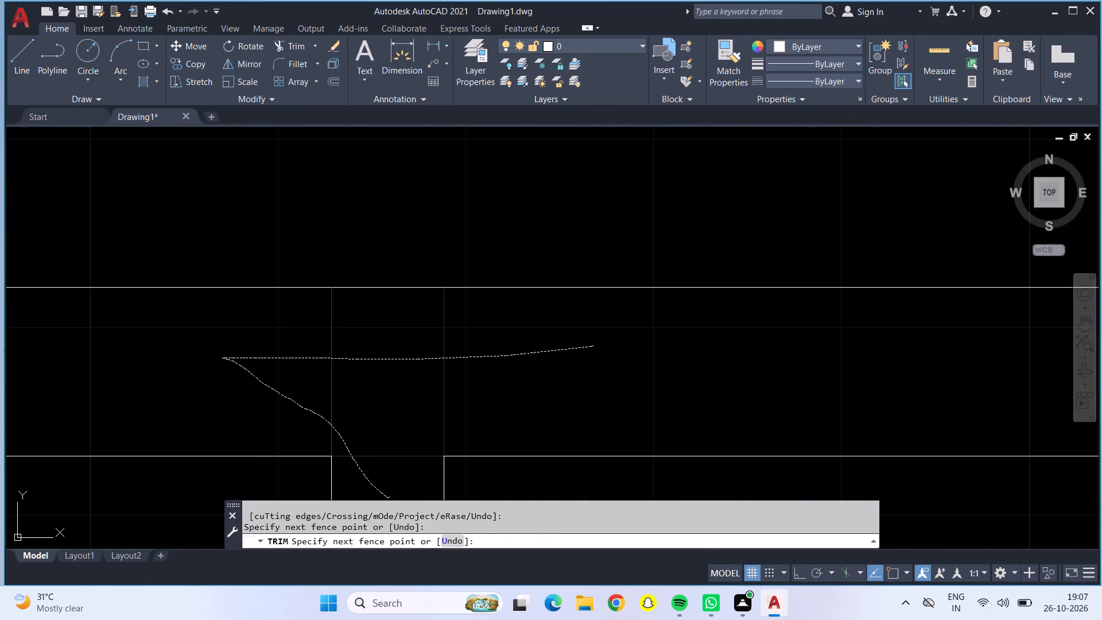
scroll(402, 429, down, 4)
scroll(555, 431, up, 4)
drag(576, 391, 237, 352)
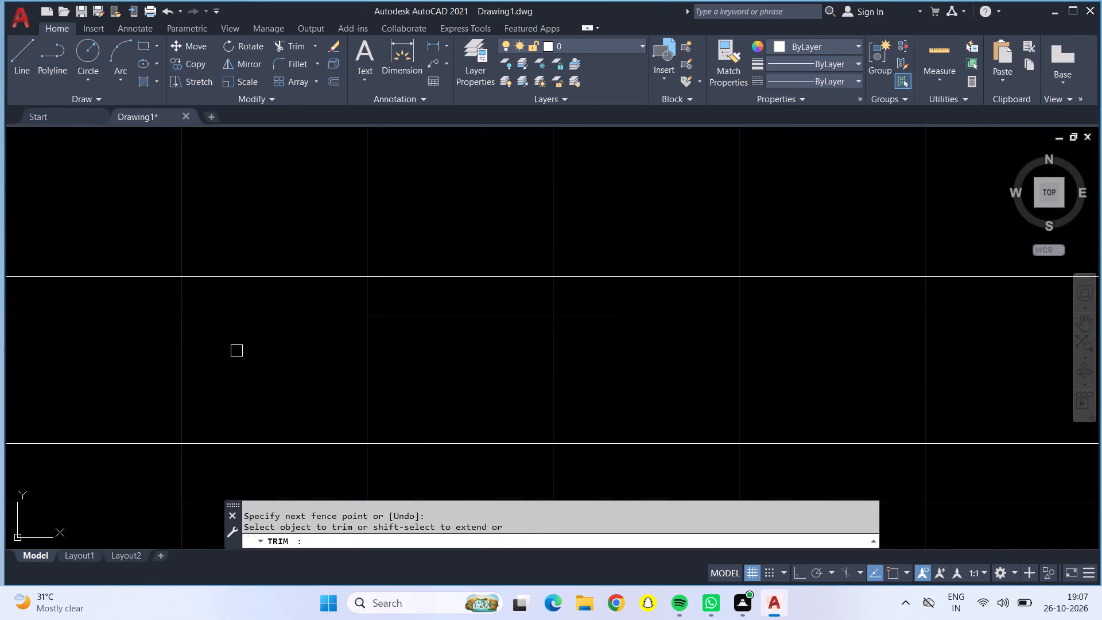
scroll(254, 370, down, 6)
scroll(430, 382, up, 6)
drag(492, 373, 124, 350)
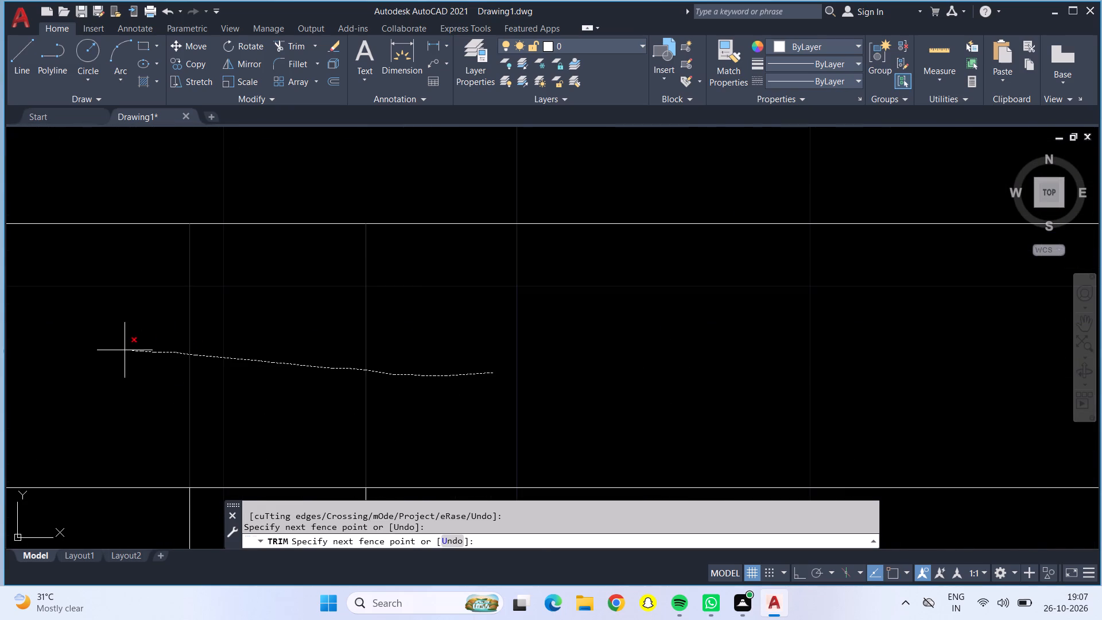
drag(124, 350, 241, 511)
scroll(236, 491, down, 4)
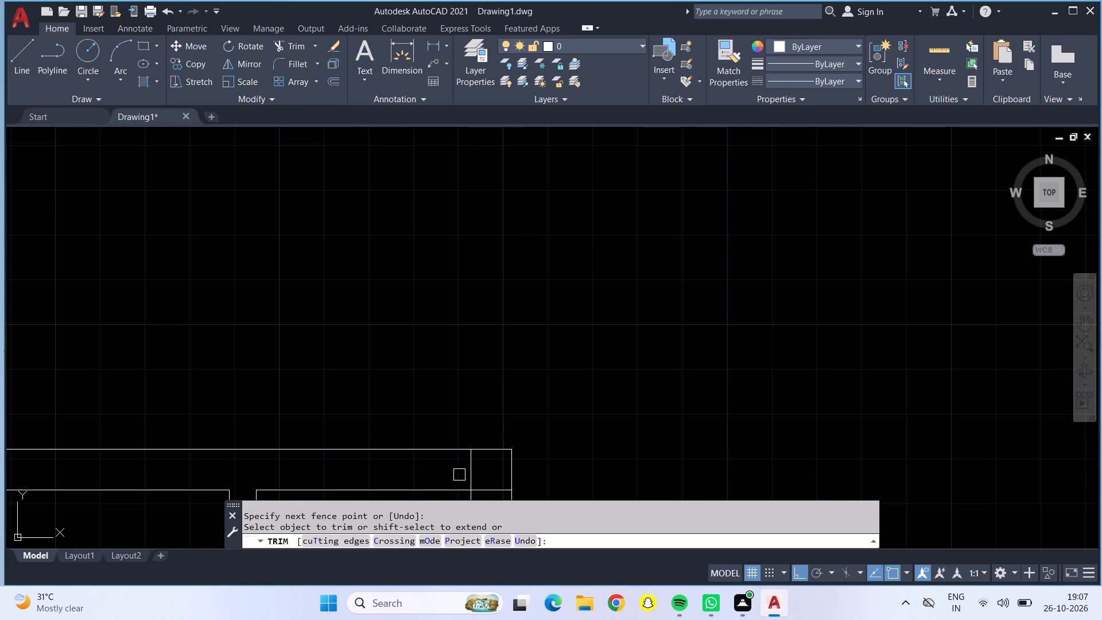
Trim the crossing wall lines at the upper-right outer corner of the plan.
middle_drag(459, 475, 384, 303)
scroll(384, 303, up, 3)
drag(384, 303, 475, 386)
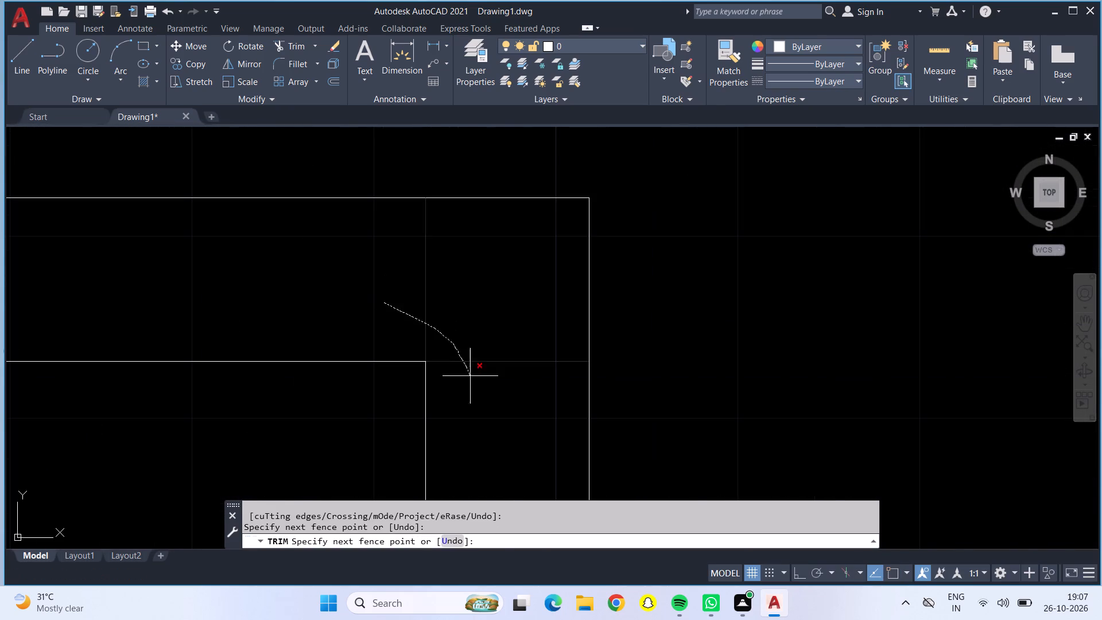
drag(475, 386, 477, 391)
Trim away the two short stub lines inside the bottom outer wall below the lower-left room.
scroll(477, 391, down, 5)
middle_drag(243, 417, 373, 141)
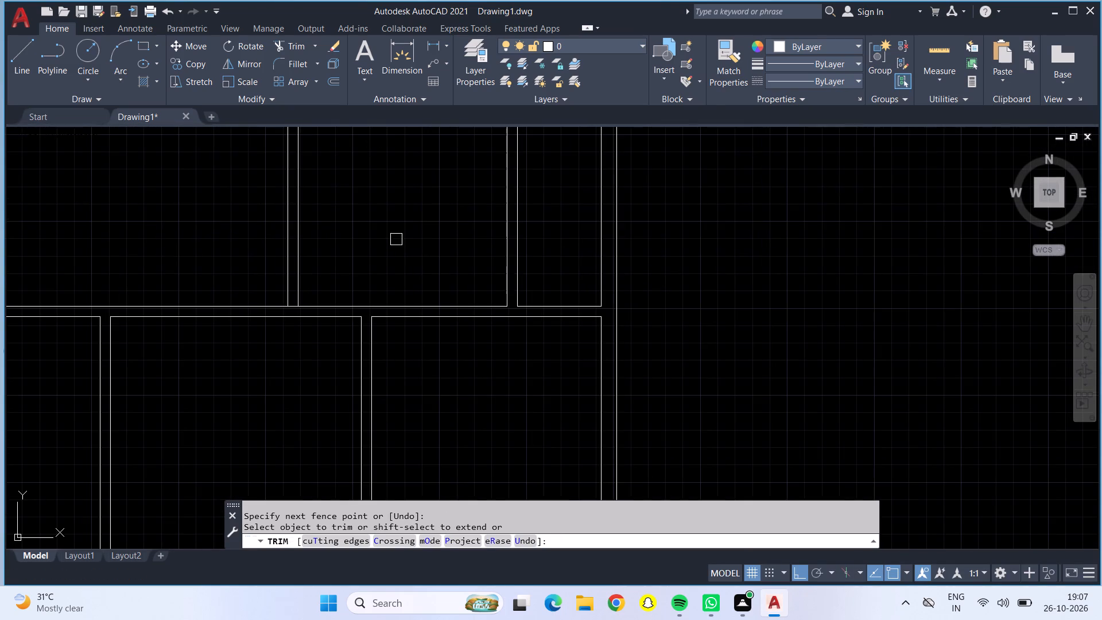
scroll(460, 266, down, 2)
middle_drag(326, 245, 580, 263)
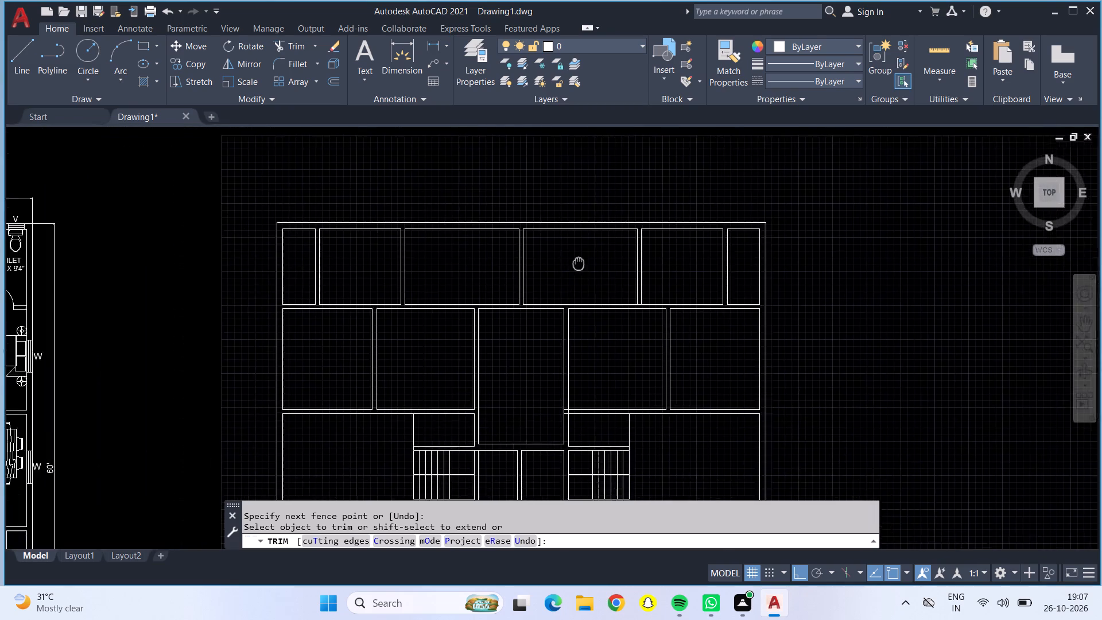
middle_drag(580, 263, 580, 235)
middle_drag(521, 320, 585, 221)
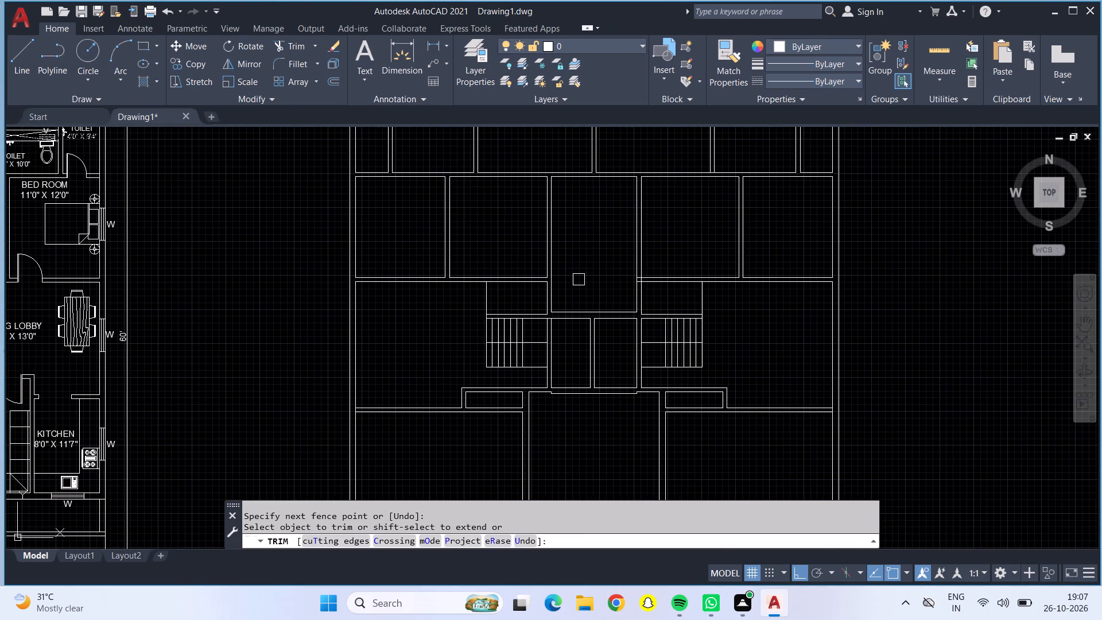
scroll(579, 280, down, 1)
middle_drag(579, 280, 545, 218)
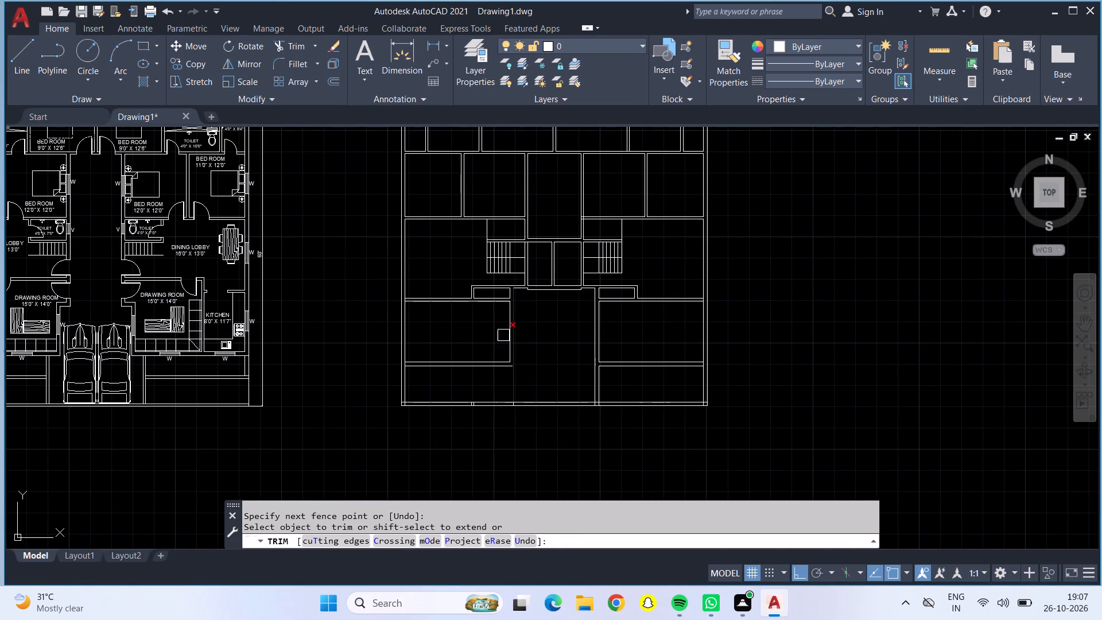
scroll(472, 401, up, 5)
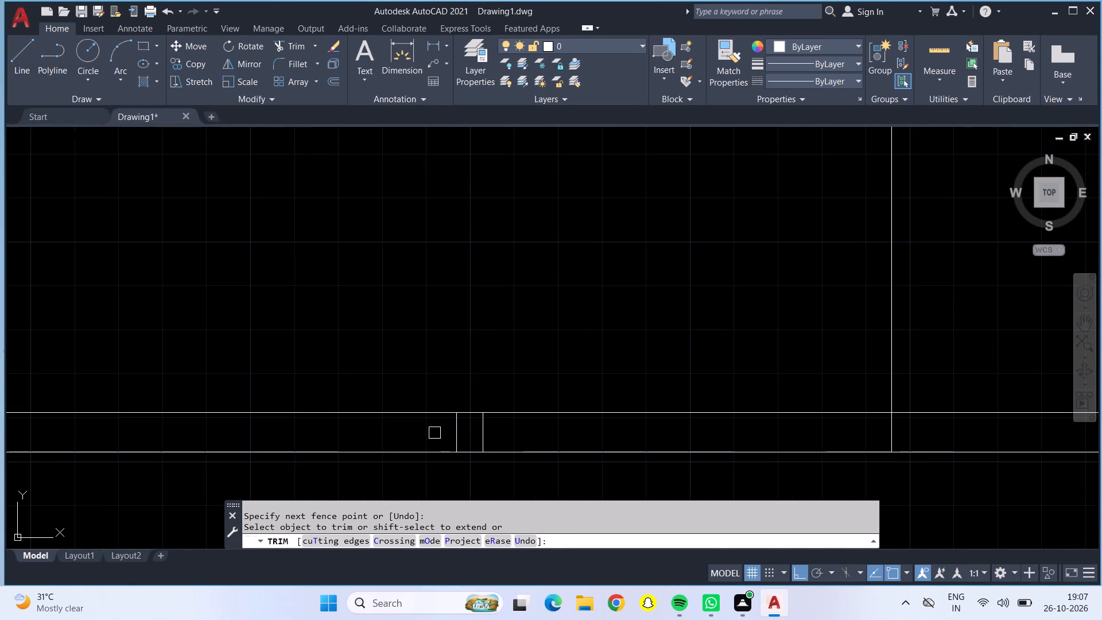
drag(431, 428, 495, 441)
scroll(518, 441, down, 4)
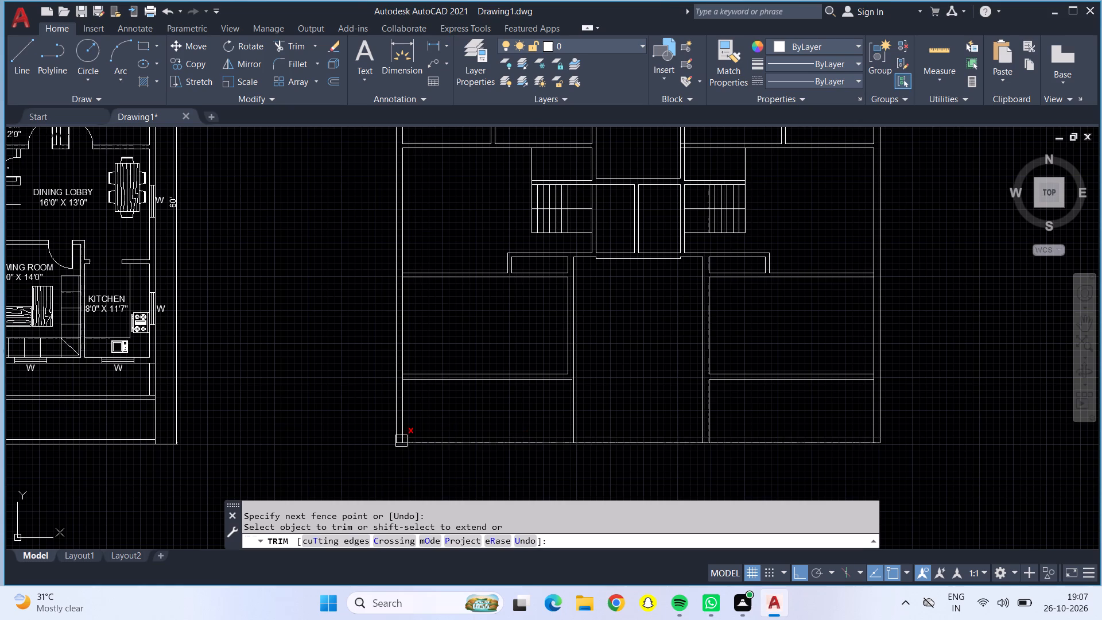
Trim the crossing wall lines at the lower-left outer corner of the plan.
scroll(401, 440, up, 6)
drag(390, 378, 437, 452)
scroll(437, 454, down, 2)
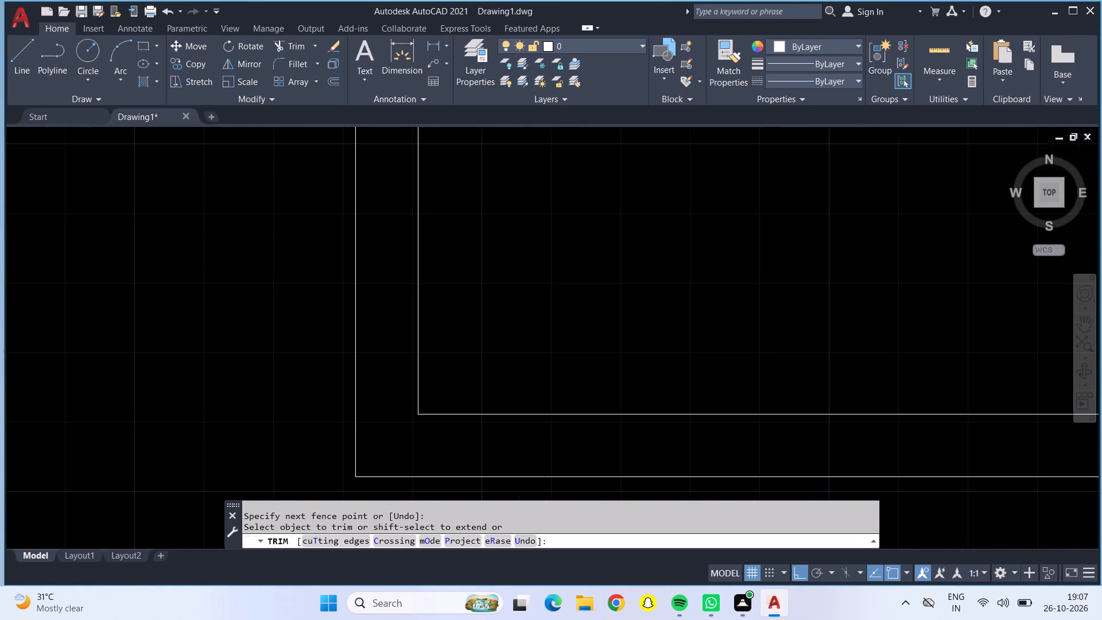
Trim the overlapping lines where the central hall's right wall meets the bottom outer wall.
scroll(437, 454, down, 3)
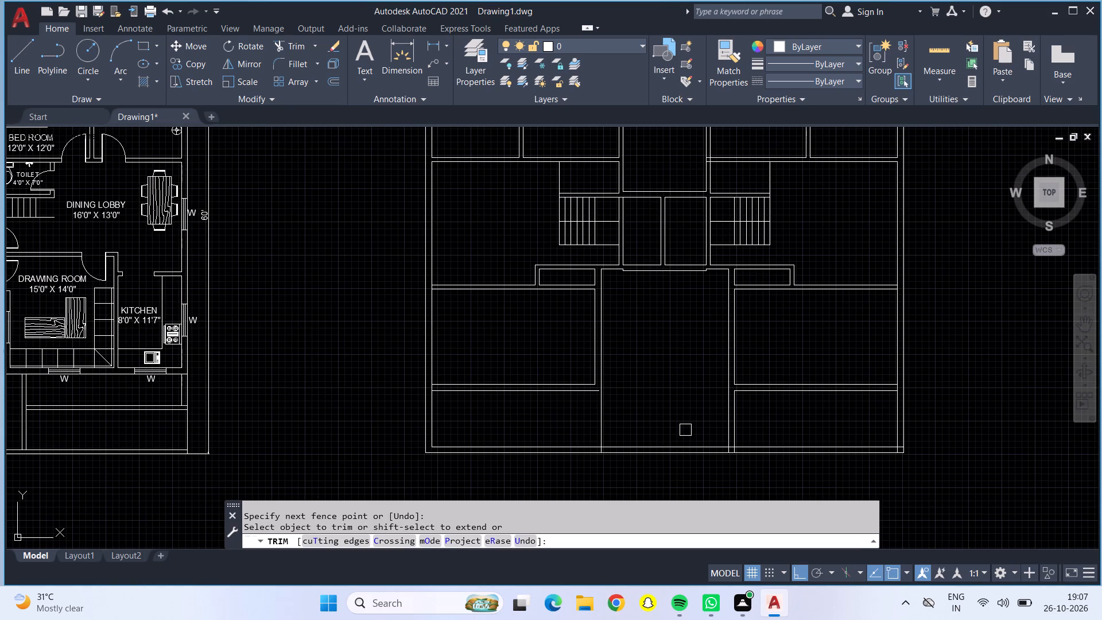
scroll(738, 447, up, 6)
middle_drag(739, 387, 739, 336)
scroll(736, 378, up, 1)
scroll(740, 347, down, 1)
middle_drag(740, 347, 740, 289)
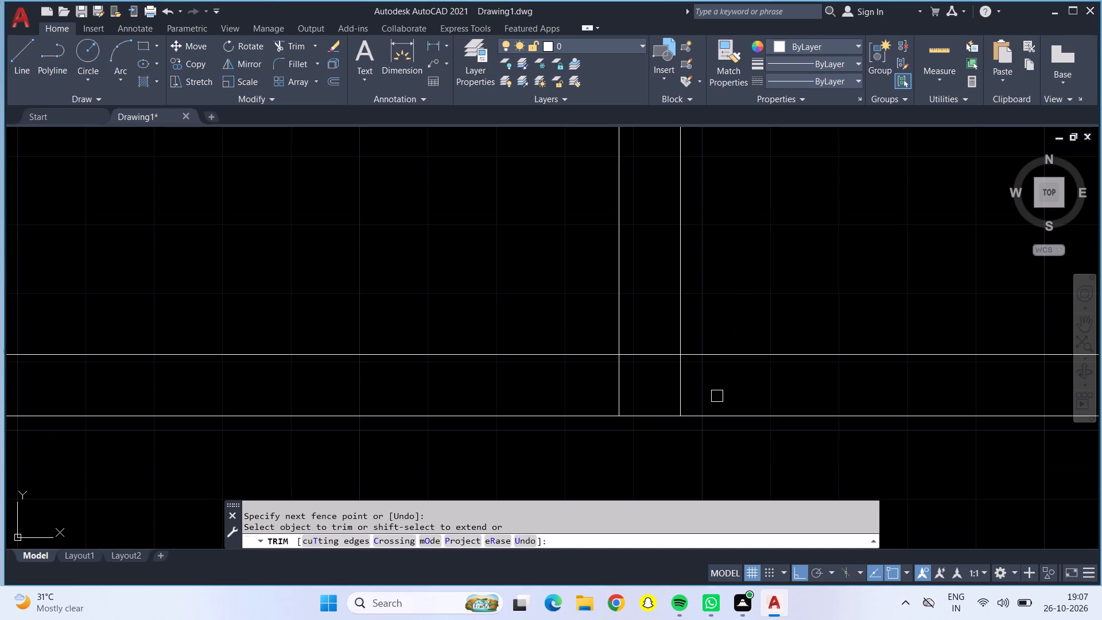
drag(717, 396, 647, 340)
scroll(647, 340, down, 4)
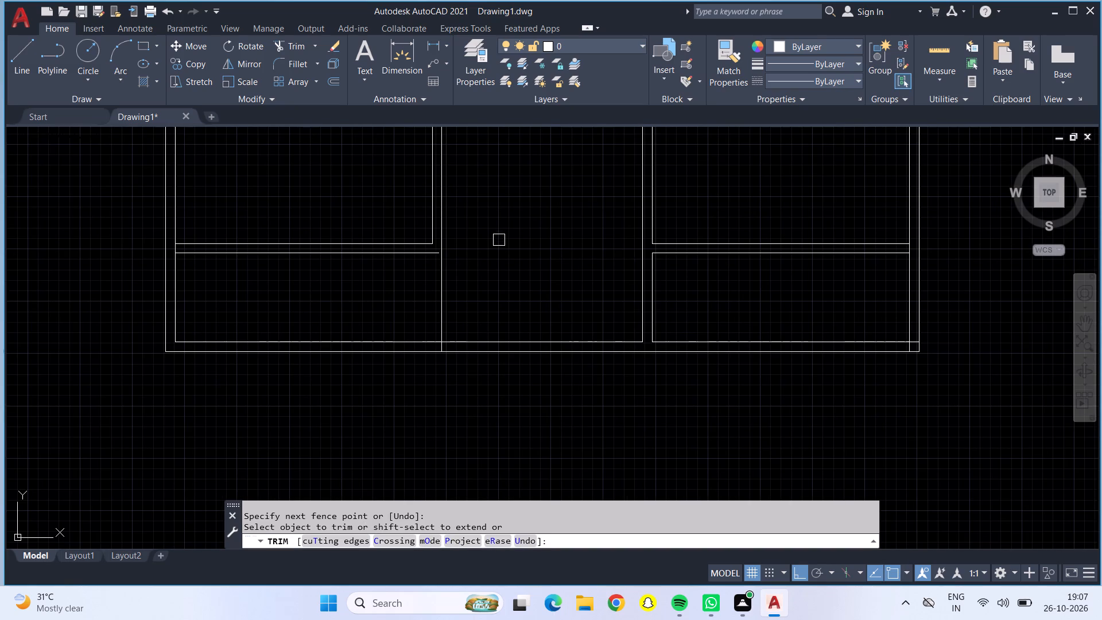
Trim the crossing wall lines at the lower-right outer corner of the plan.
scroll(941, 341, up, 4)
drag(734, 323, 715, 389)
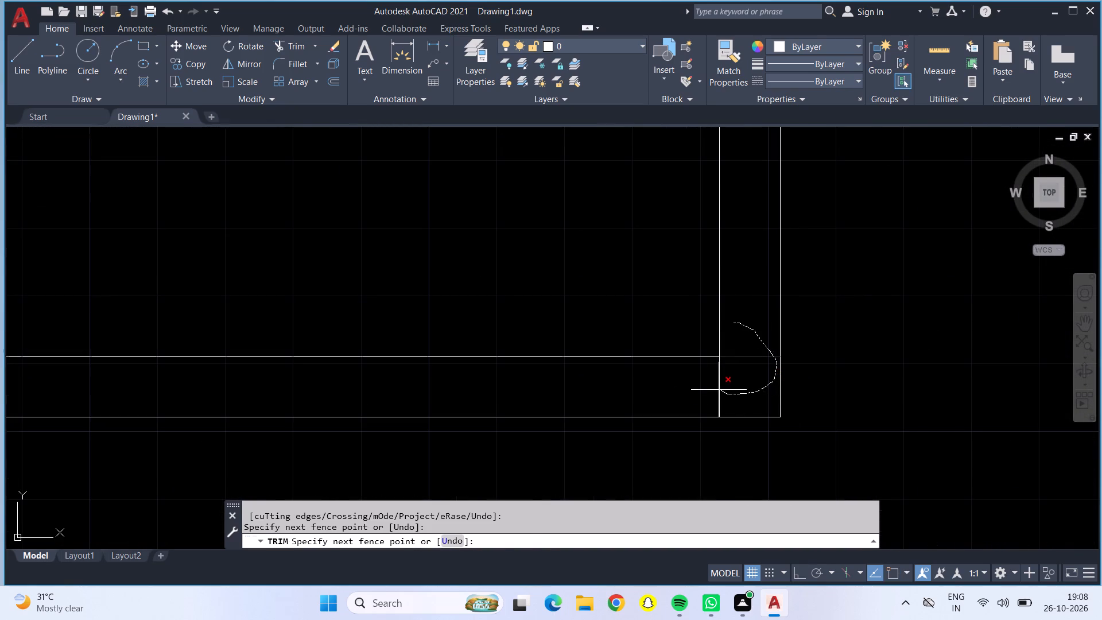
drag(715, 389, 699, 382)
scroll(699, 382, down, 3)
Trim the right outer wall's inner line where the lower-right room's dividing wall meets it, and finish trimming.
scroll(685, 220, up, 3)
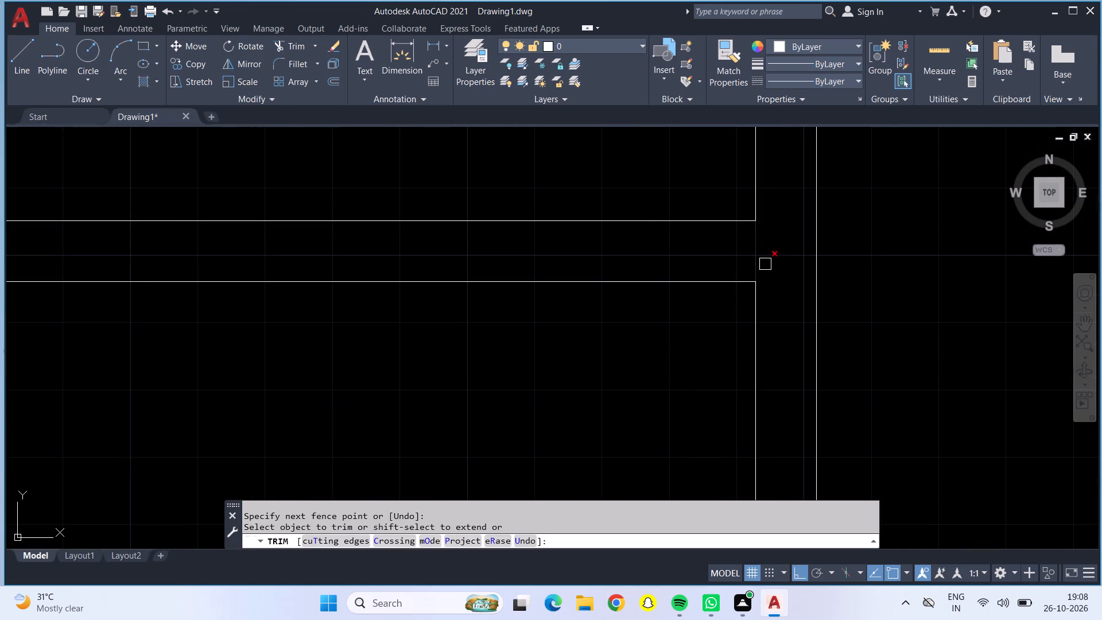
click(758, 251)
scroll(758, 251, down, 4)
scroll(670, 277, down, 2)
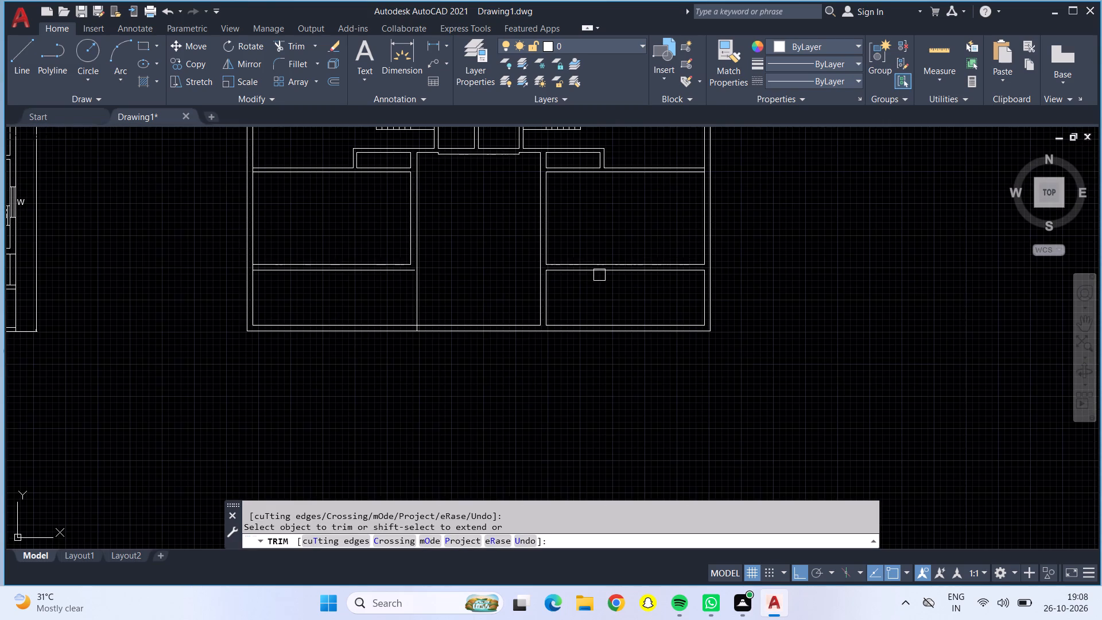
scroll(517, 270, down, 1)
middle_drag(518, 272, 789, 459)
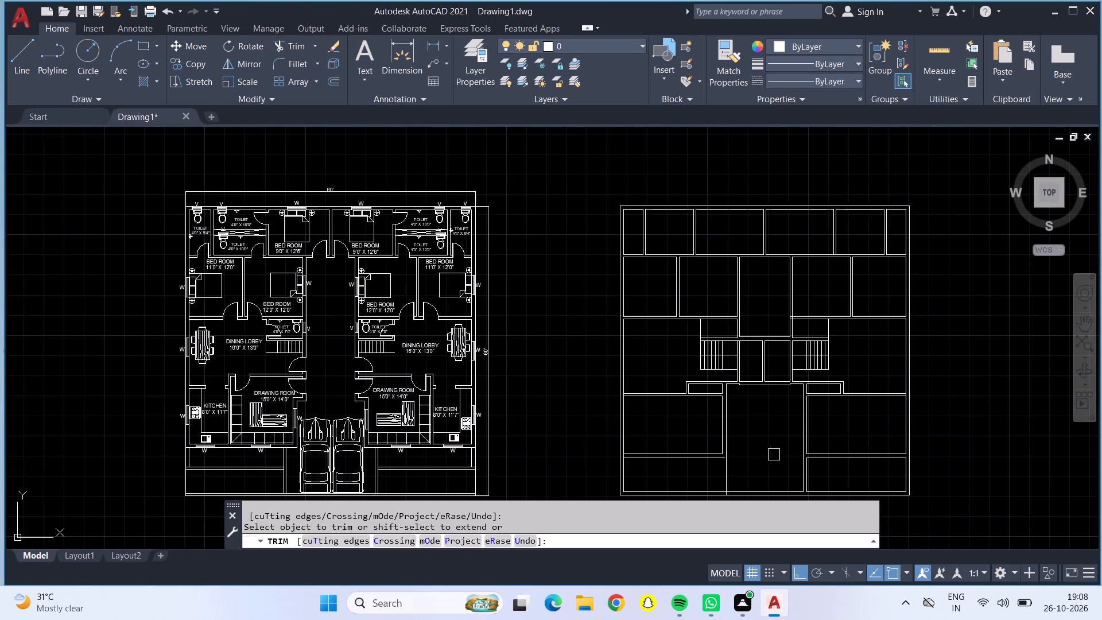
middle_drag(771, 454, 699, 385)
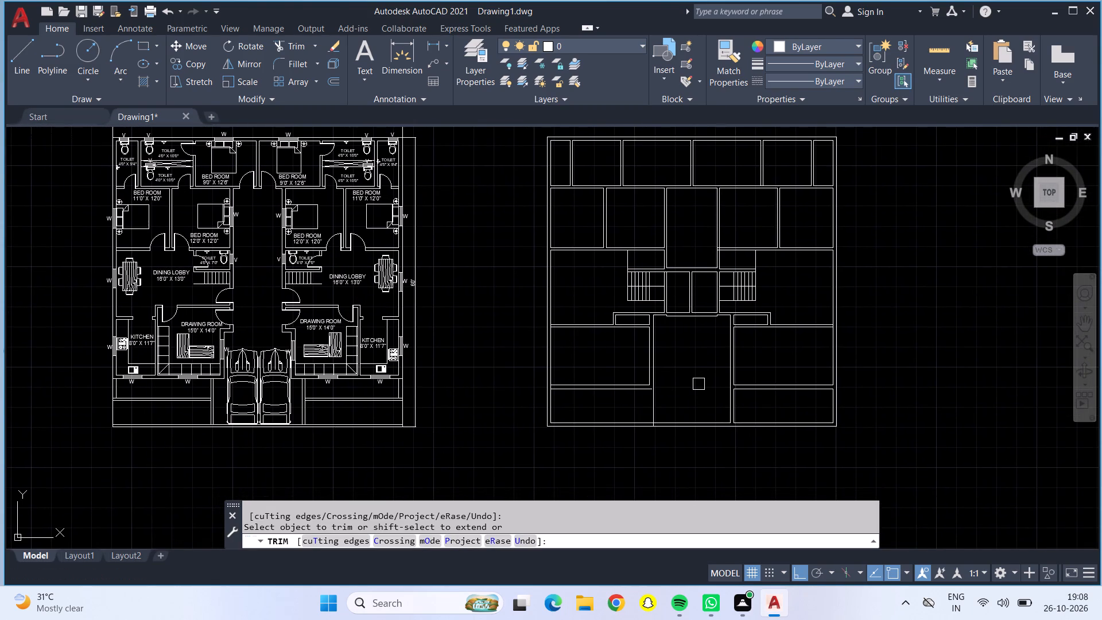
key(Escape)
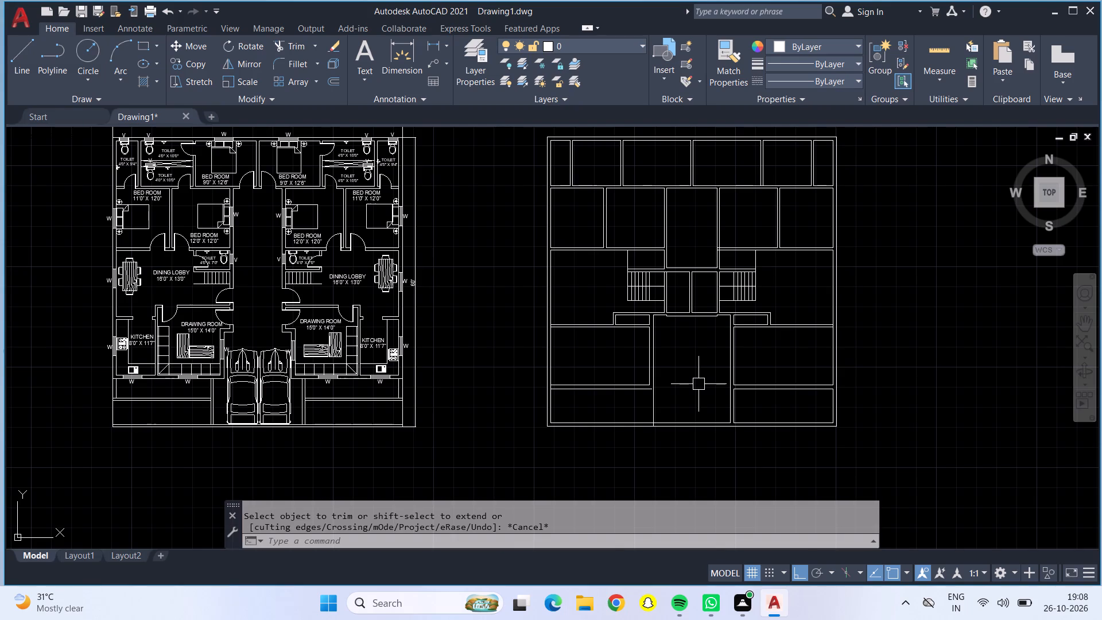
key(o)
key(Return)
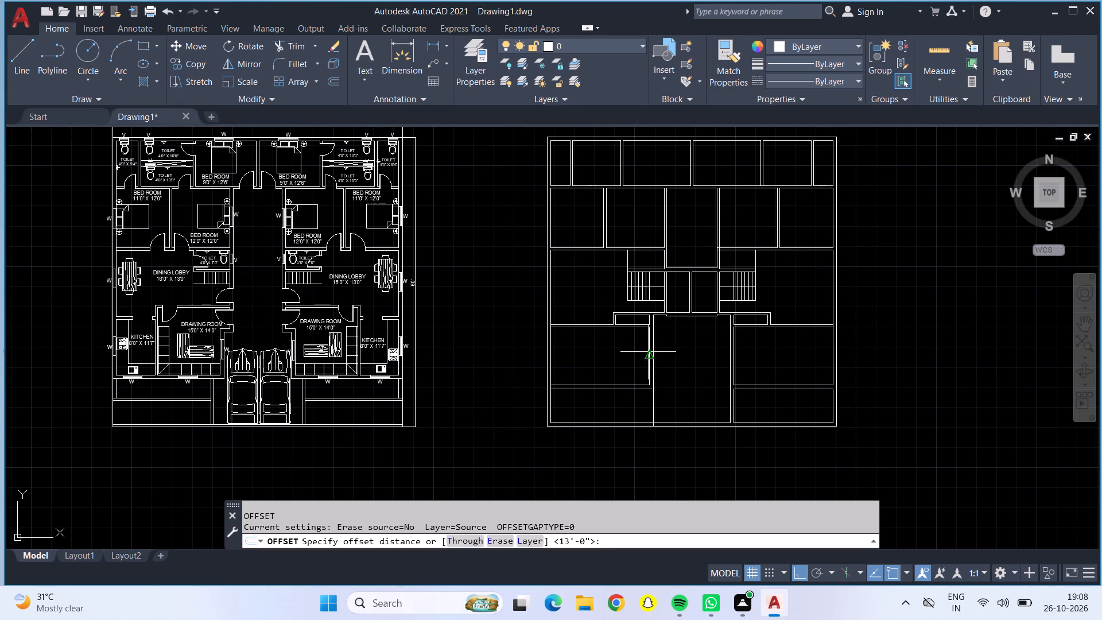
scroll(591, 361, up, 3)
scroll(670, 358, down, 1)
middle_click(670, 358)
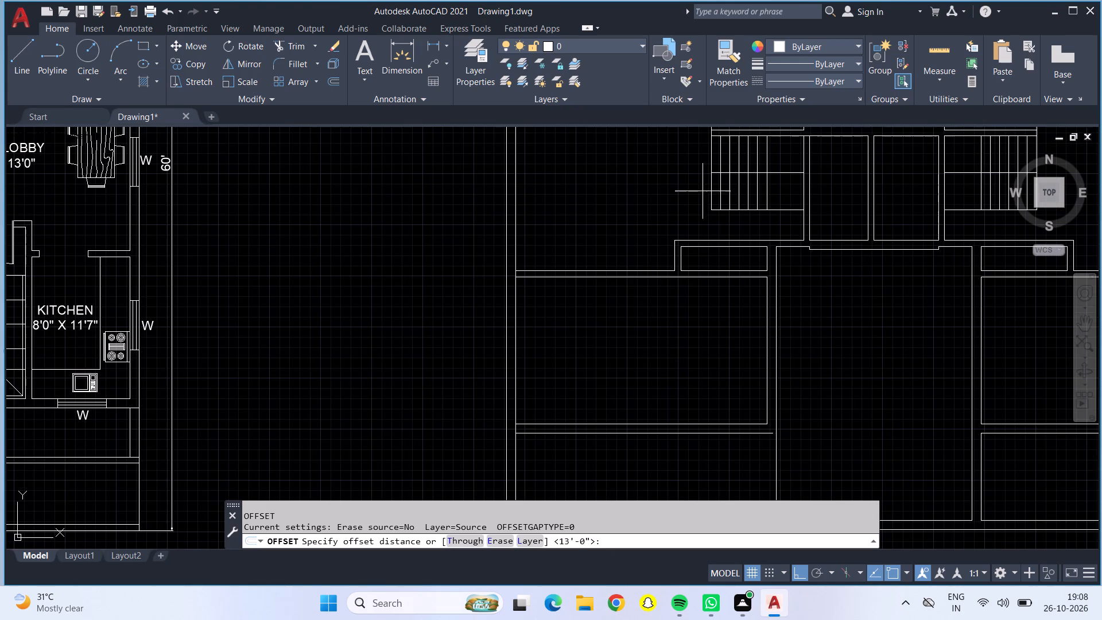
Quick-measure the lower-left room, the bottom central hall and the small central room between the stairs.
drag(930, 55, 931, 55)
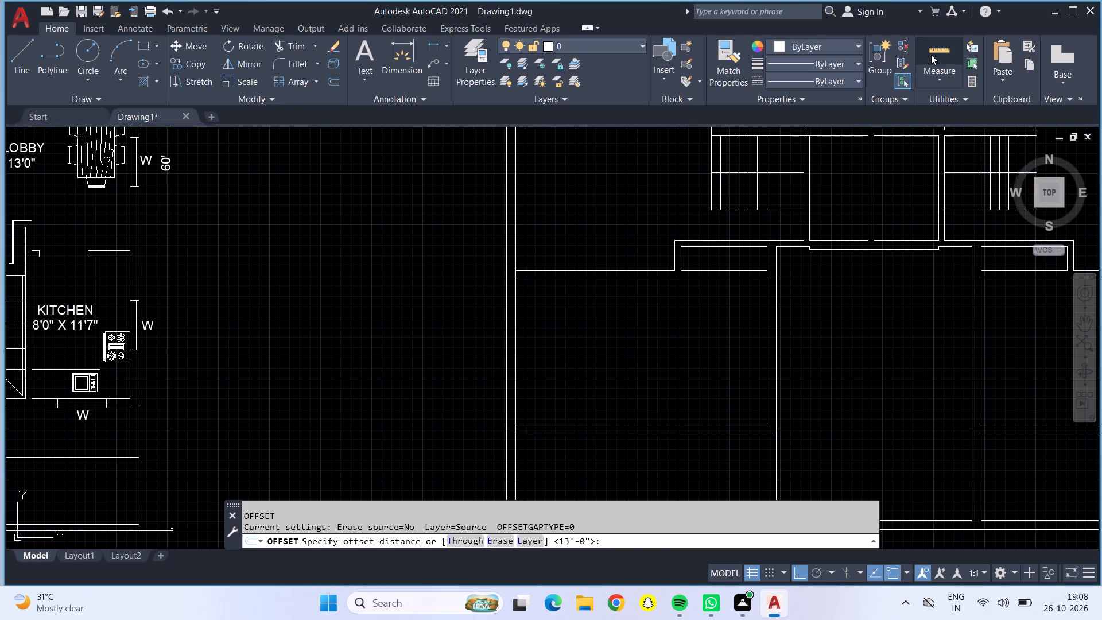
drag(931, 55, 925, 61)
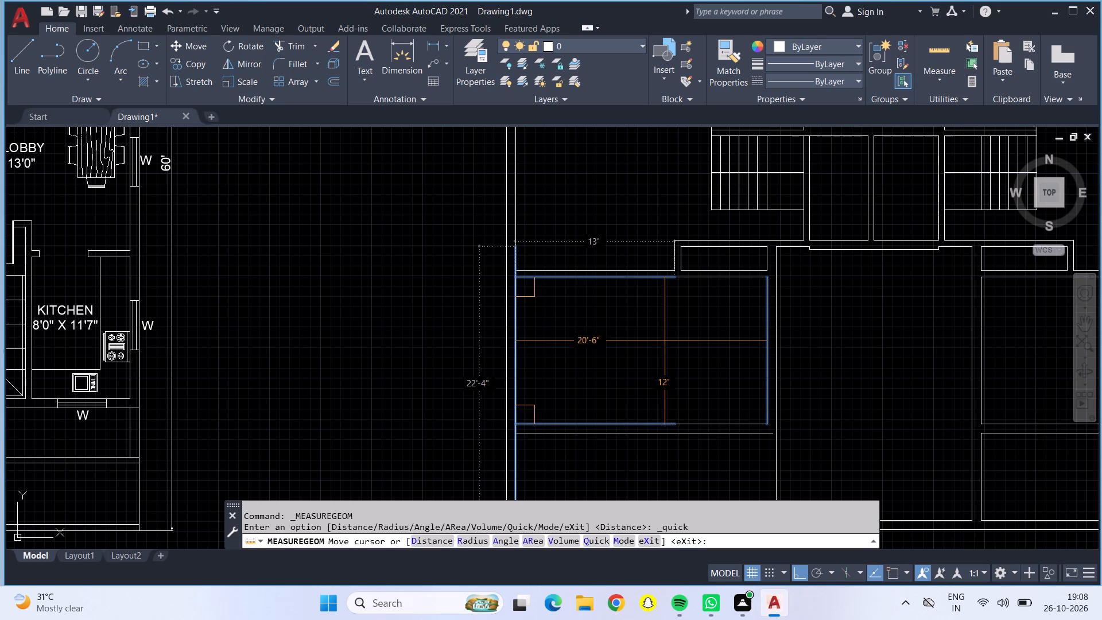
scroll(824, 332, down, 1)
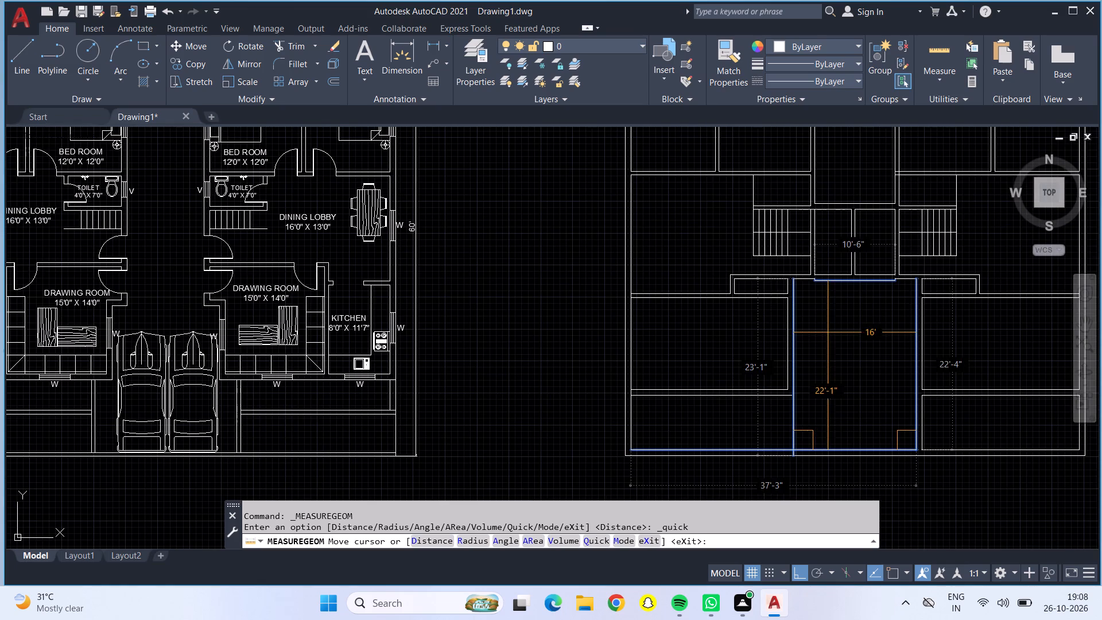
middle_drag(829, 334, 743, 268)
scroll(740, 265, down, 1)
middle_drag(742, 266, 646, 344)
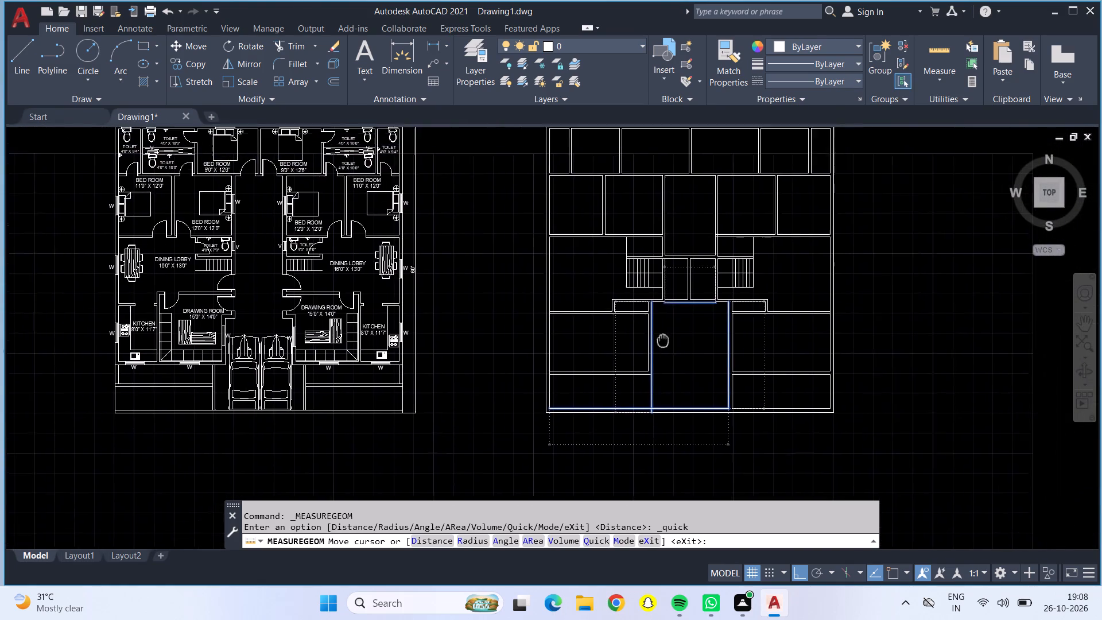
middle_drag(646, 344, 562, 347)
scroll(597, 358, up, 1)
middle_drag(597, 358, 596, 320)
scroll(591, 325, down, 1)
middle_drag(592, 325, 595, 325)
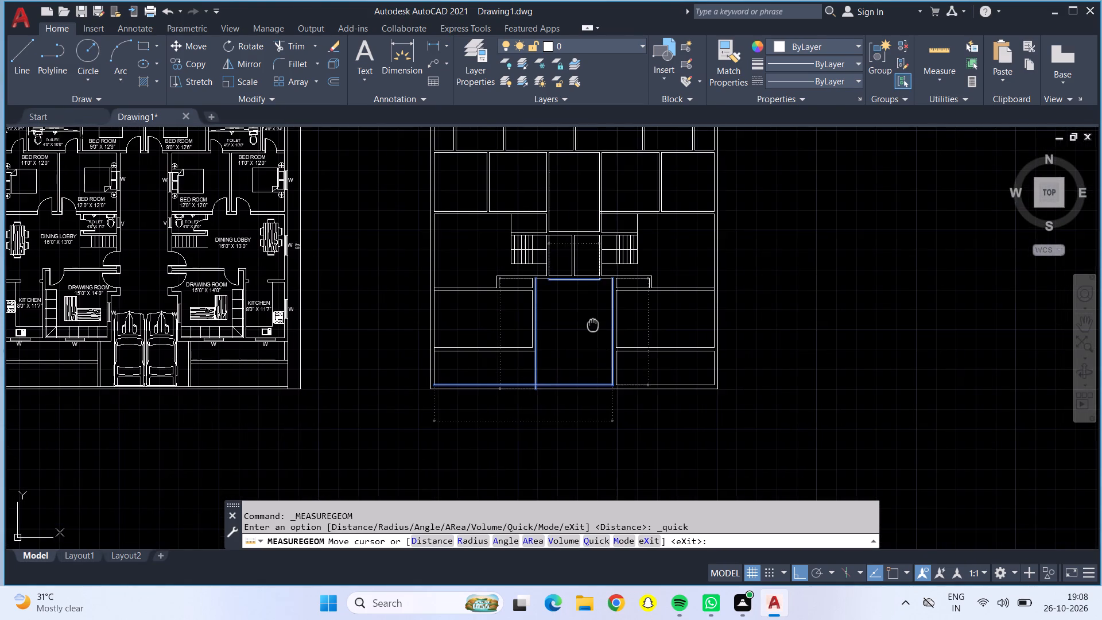
middle_drag(595, 325, 670, 351)
scroll(639, 291, up, 2)
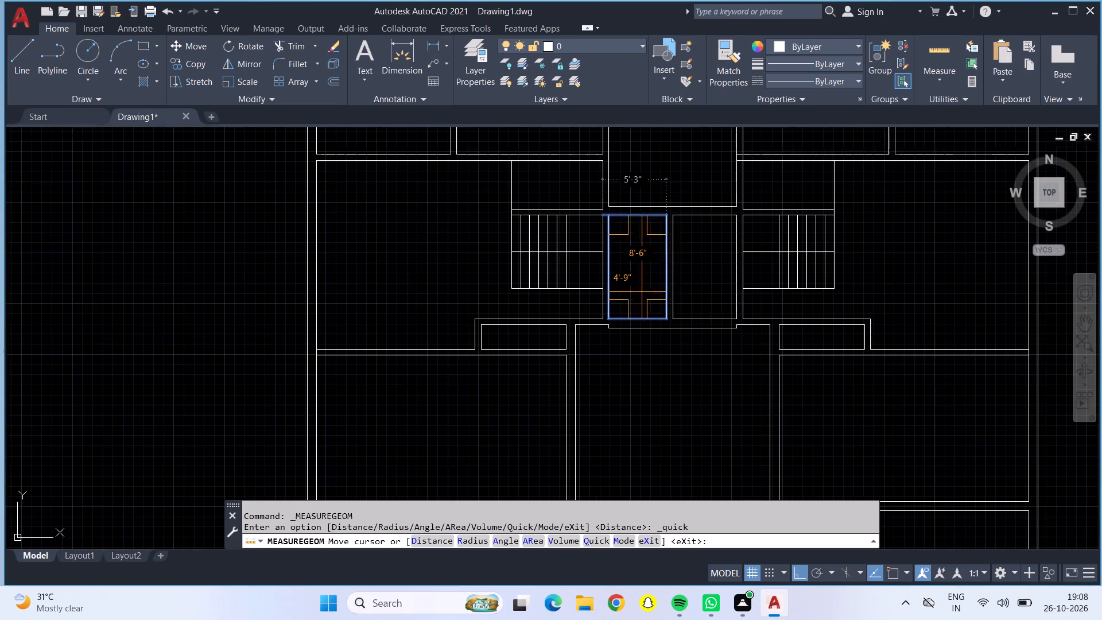
Quick-measure the upper central room's width and length, and end the measuring.
scroll(703, 285, down, 1)
middle_drag(694, 396, 720, 552)
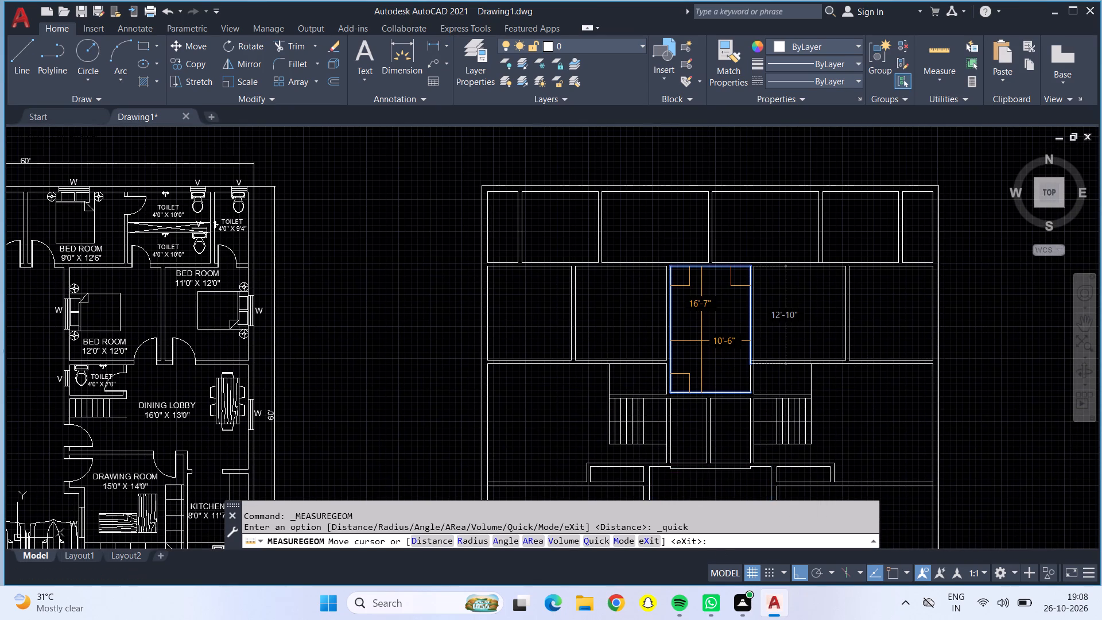
scroll(701, 341, down, 1)
middle_drag(701, 341, 695, 301)
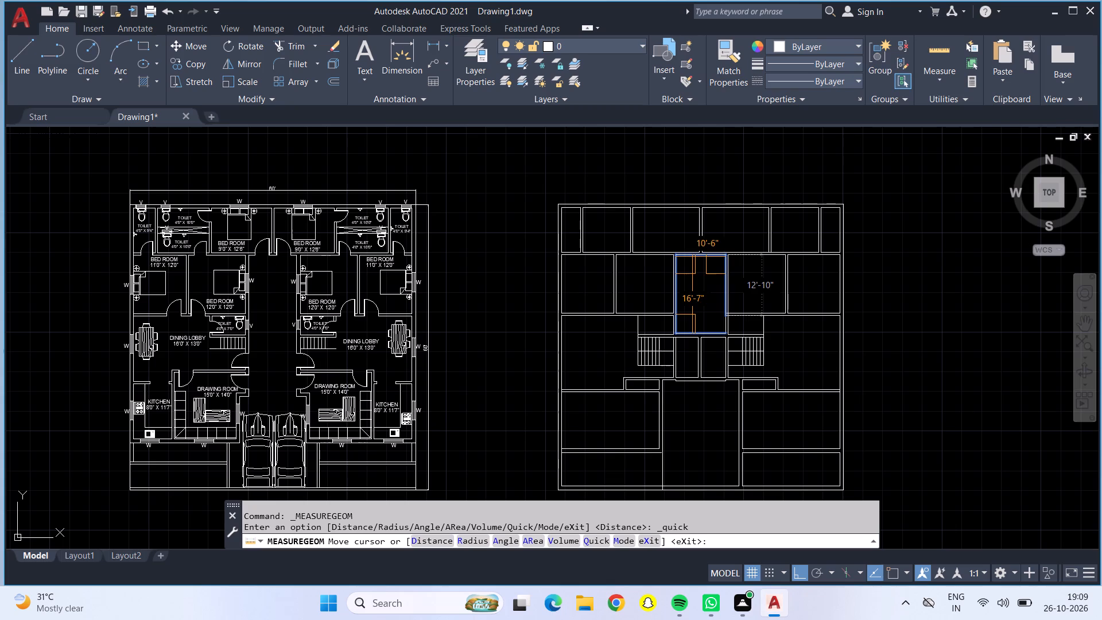
scroll(706, 262, down, 1)
scroll(702, 261, up, 2)
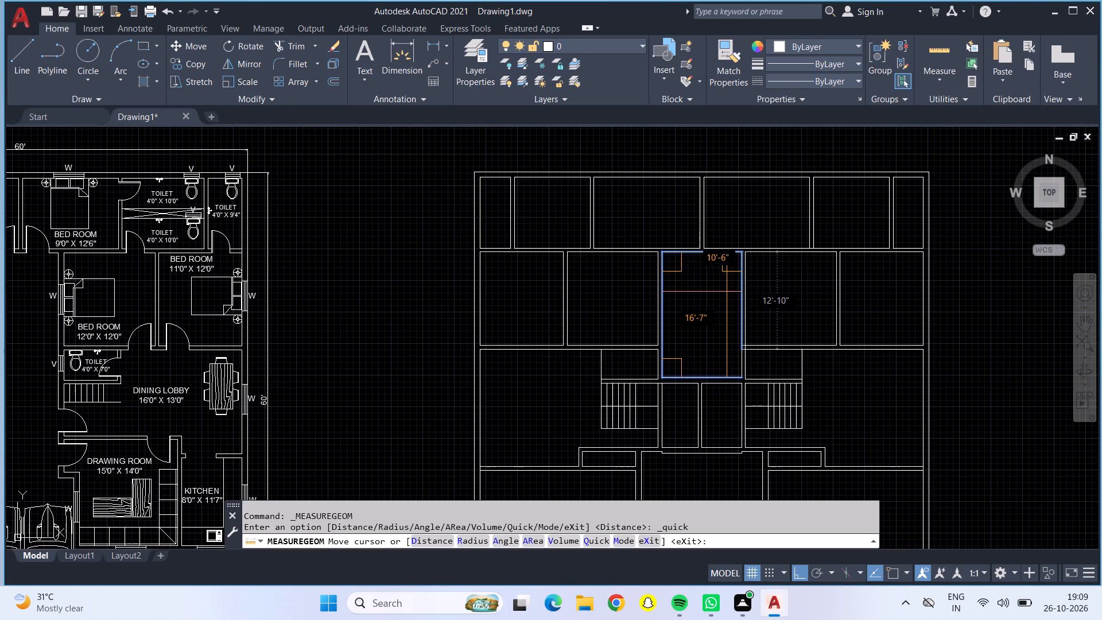
scroll(727, 290, up, 1)
middle_drag(717, 288, 669, 289)
scroll(669, 289, up, 1)
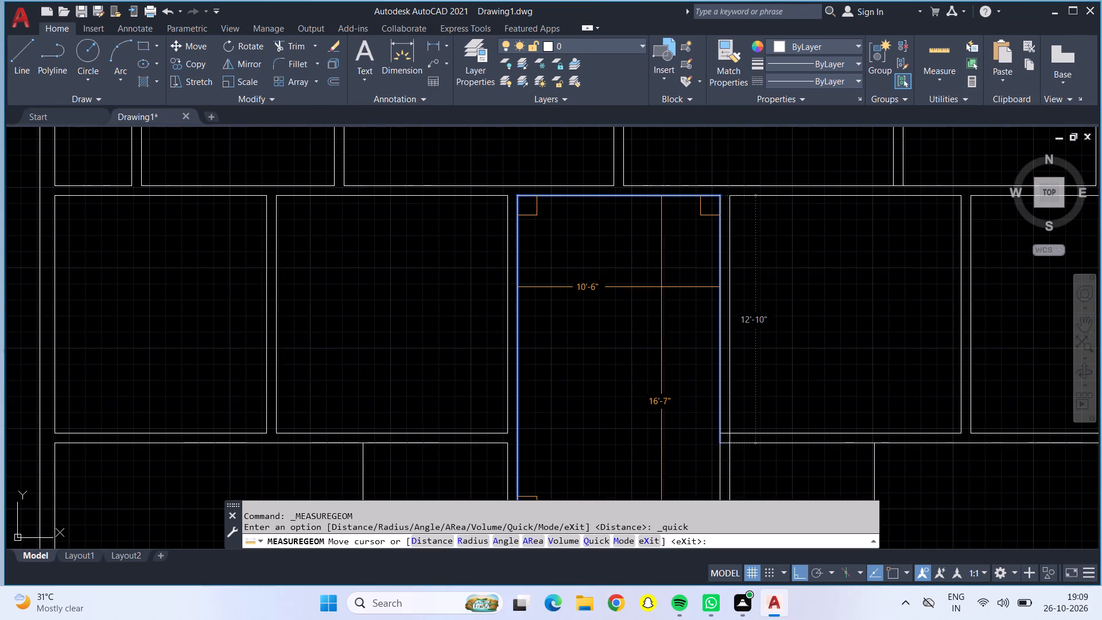
scroll(641, 277, down, 1)
middle_drag(656, 288, 658, 245)
key(Escape)
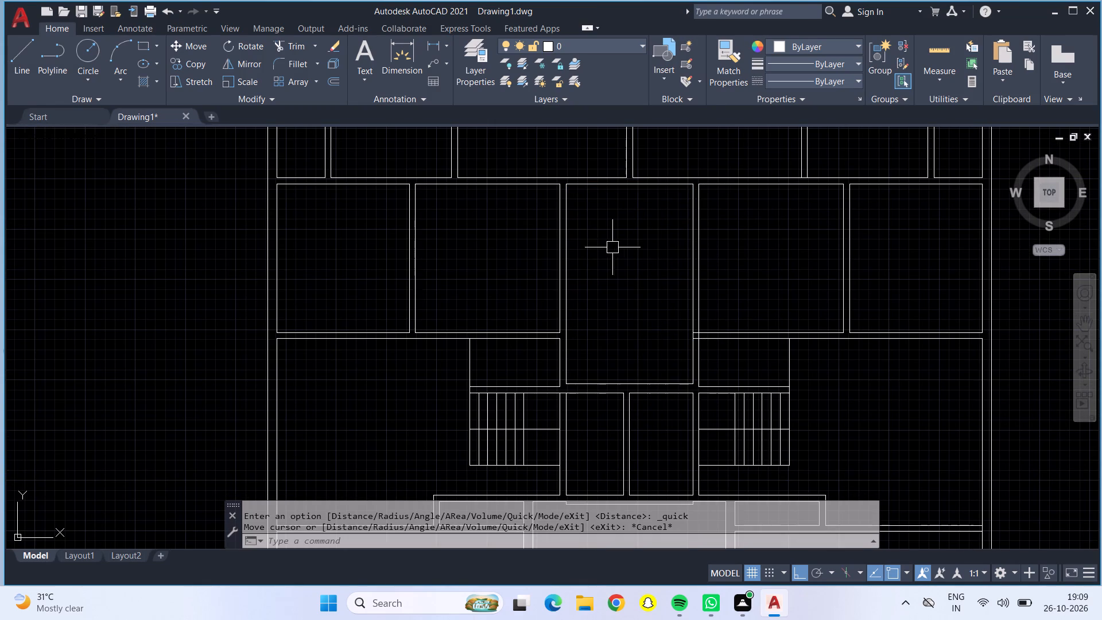
Delete the upper central room's left inner wall line and the upper segment of its right inner wall line.
click(569, 232)
click(688, 260)
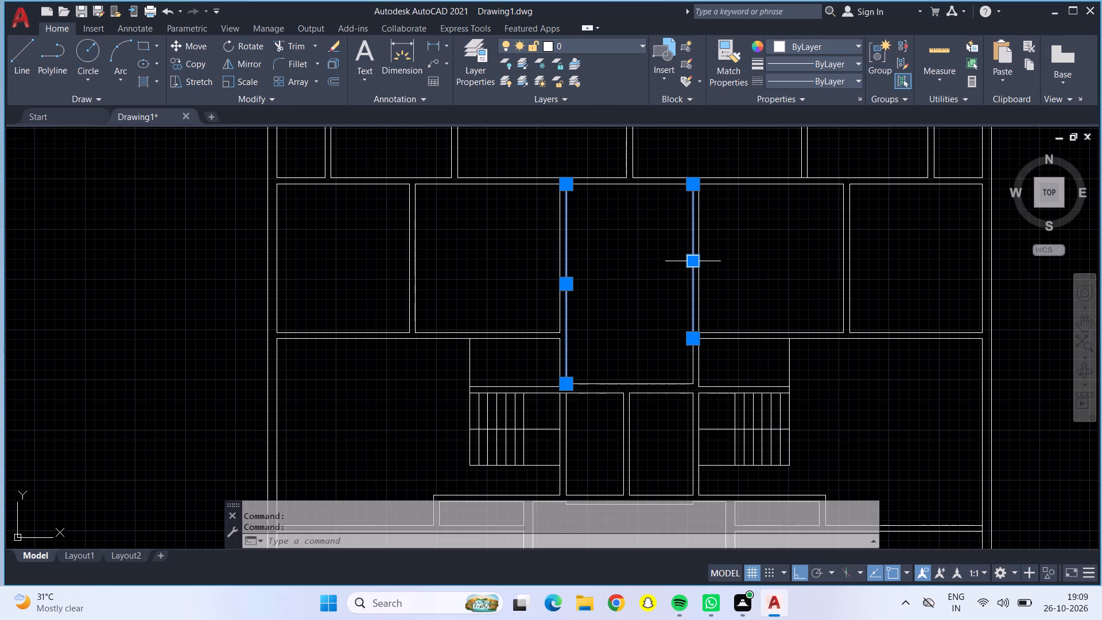
key(Delete)
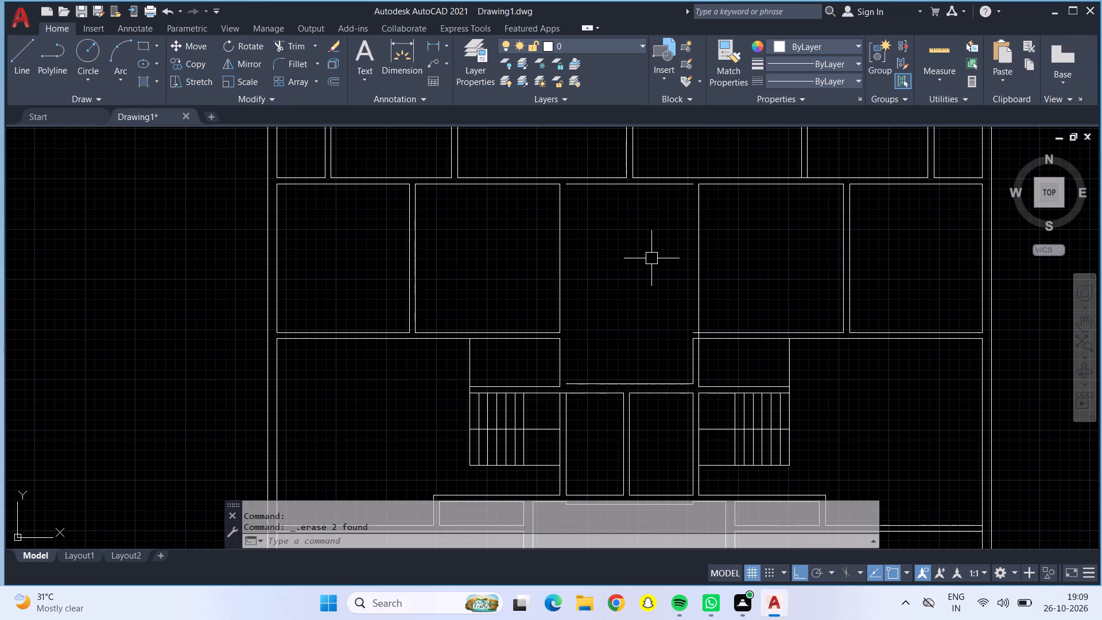
Offset the remaining wall lines on both sides of the upper central room inward by 9", for upper and lower segments.
key(o)
key(Return)
text(9")
key(Return)
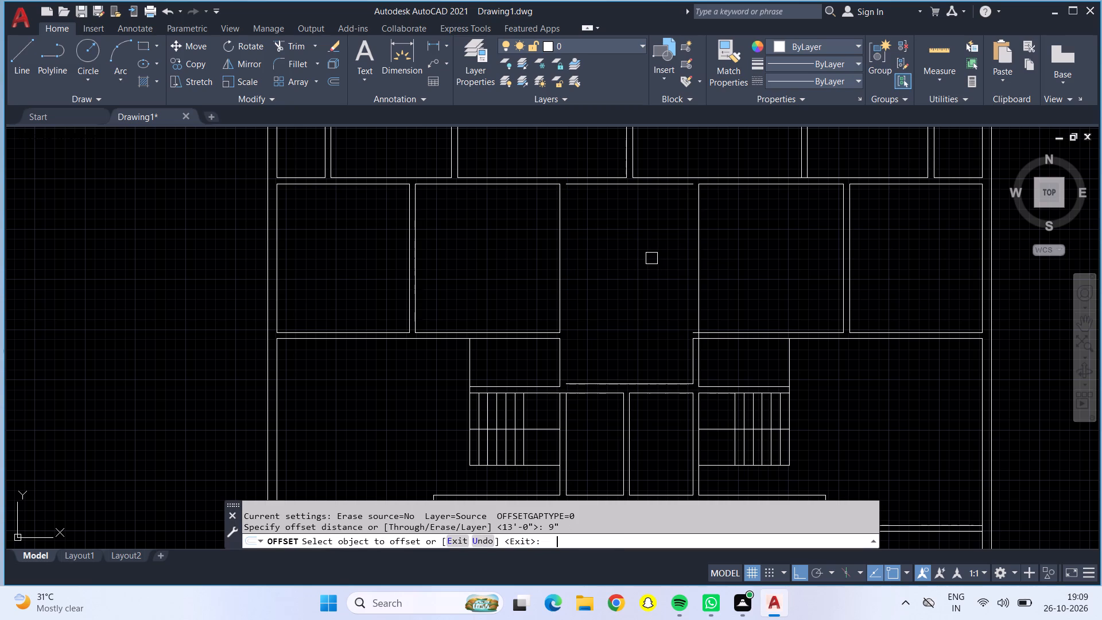
click(696, 258)
click(659, 262)
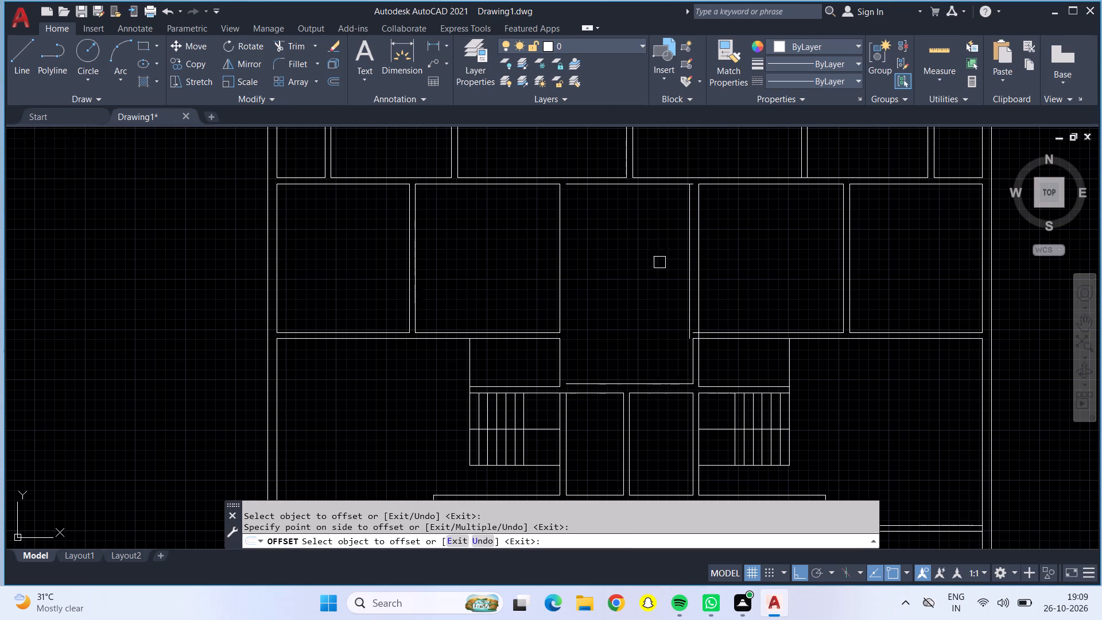
click(701, 354)
click(670, 352)
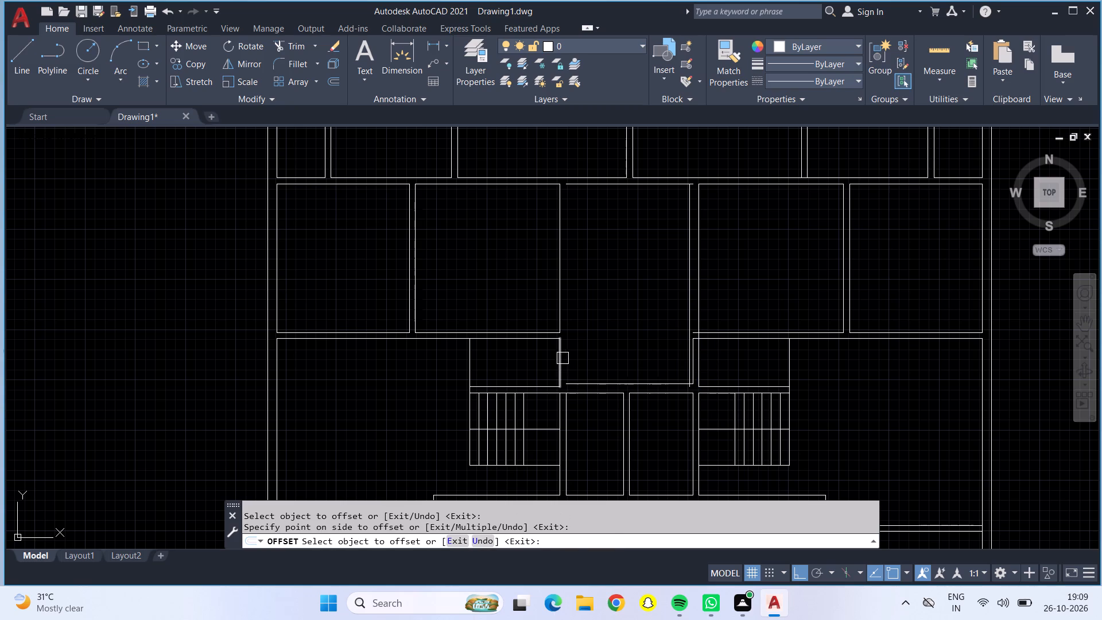
click(562, 358)
click(582, 364)
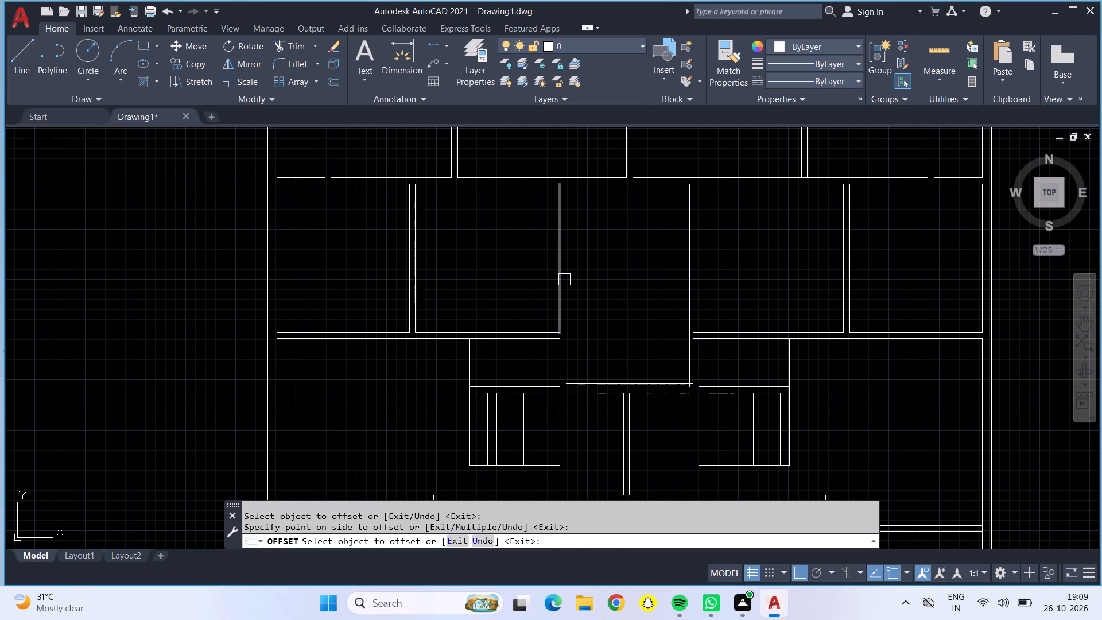
click(564, 280)
click(589, 283)
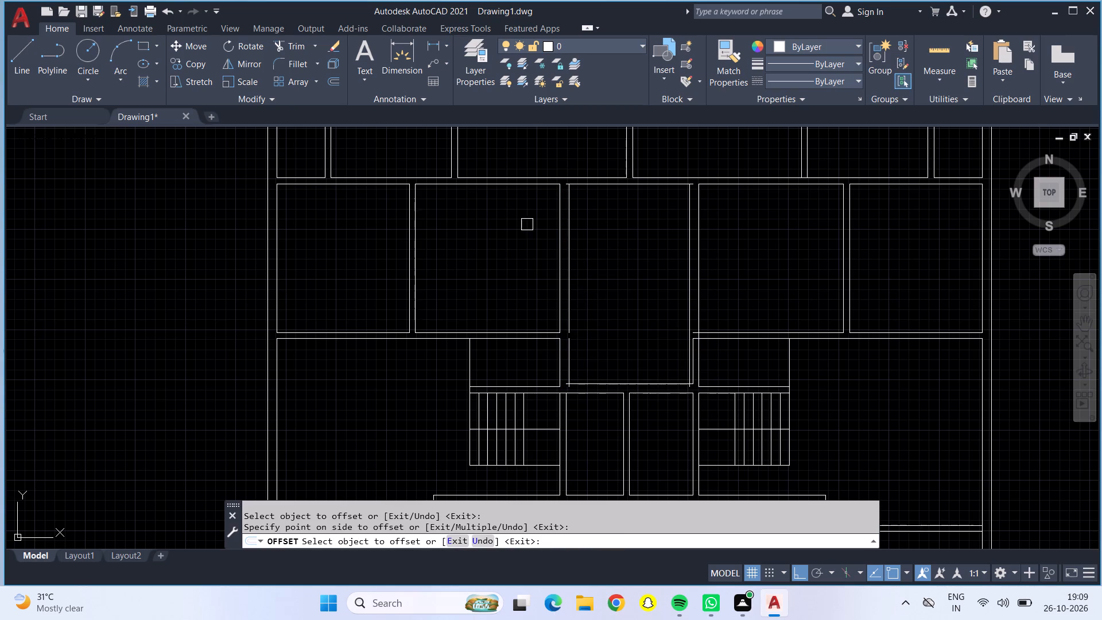
Trim the overhanging line ends at the upper central room's top-left and bottom-left corners.
click(293, 47)
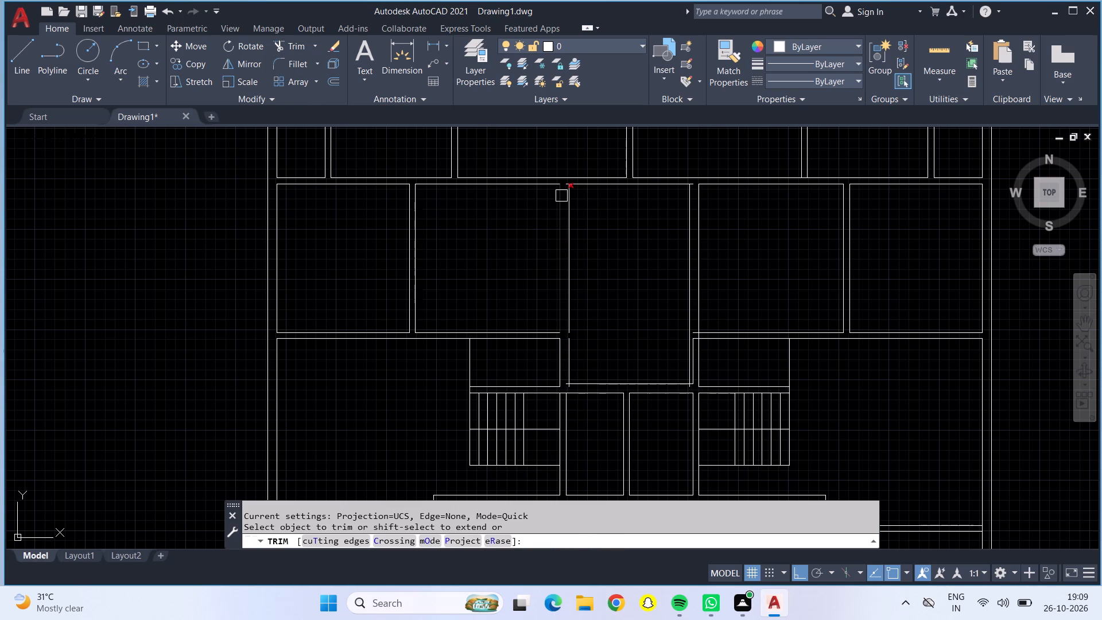
scroll(562, 196, up, 3)
click(572, 138)
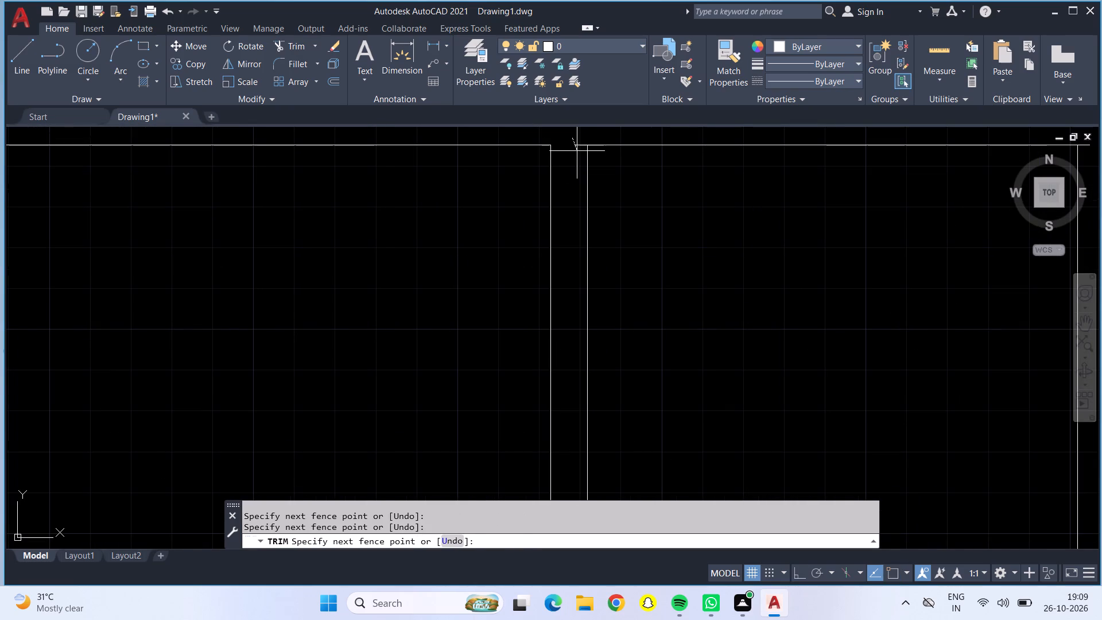
click(577, 152)
click(577, 146)
scroll(577, 146, down, 4)
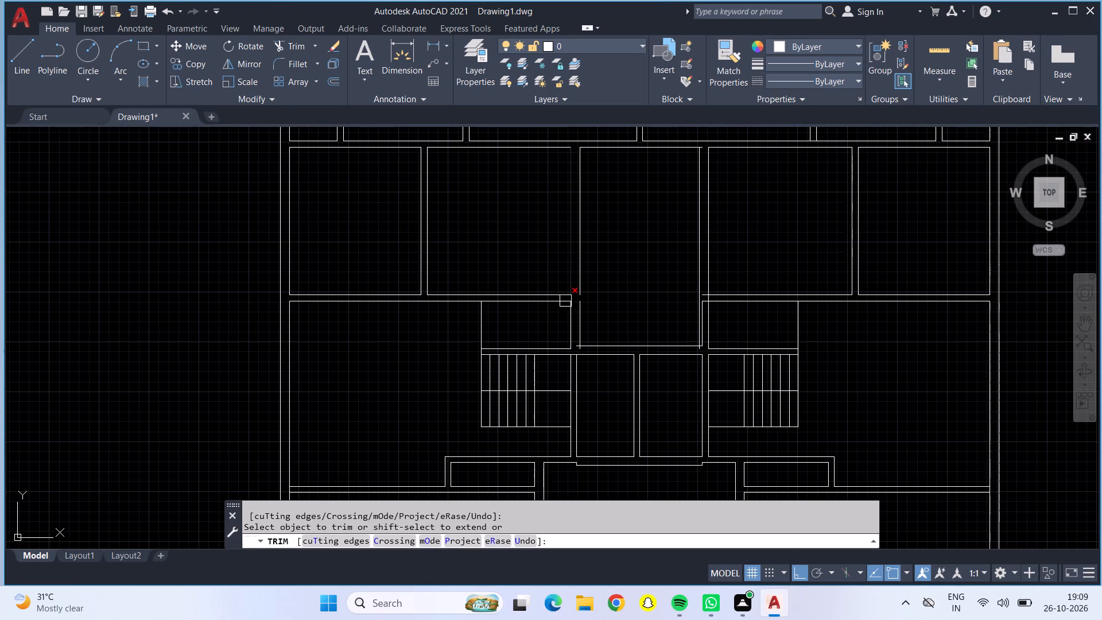
scroll(582, 350, up, 5)
click(537, 320)
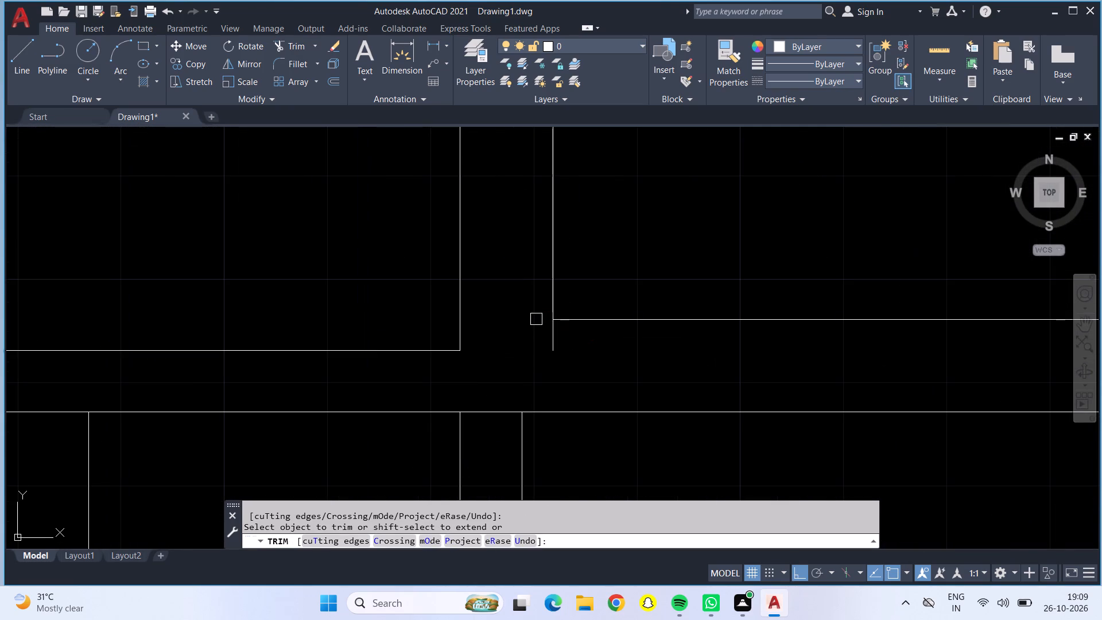
click(552, 326)
scroll(608, 315, down, 3)
Trim the overhanging line ends and the leftover old wall segment at the upper central room's bottom-right corner.
middle_drag(714, 282, 401, 337)
scroll(589, 379, up, 2)
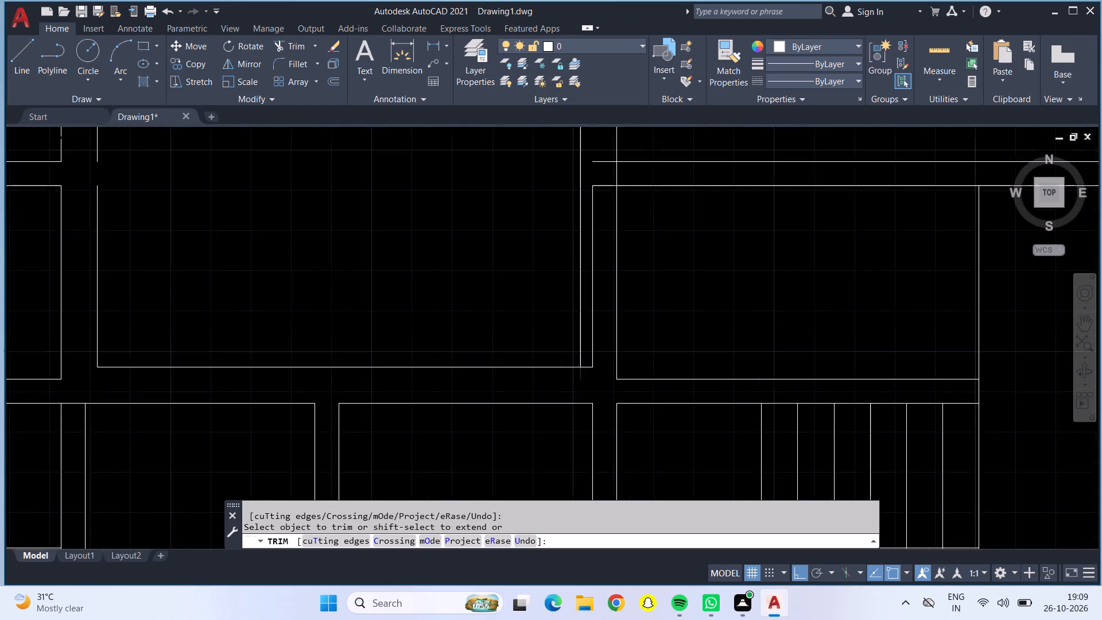
scroll(589, 379, up, 1)
click(560, 373)
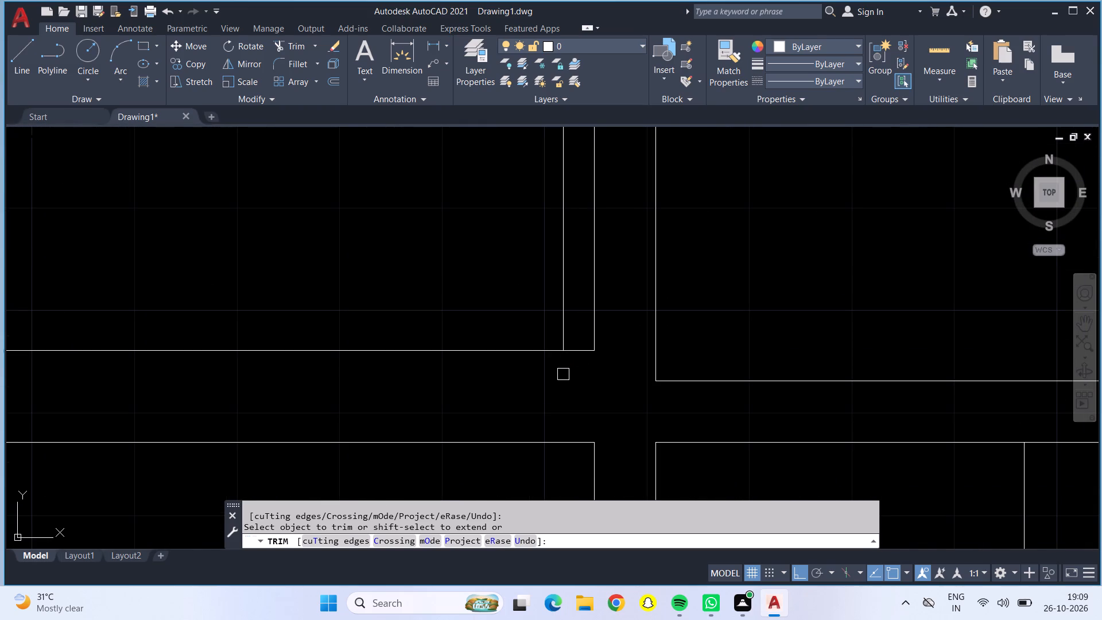
double_click(599, 346)
scroll(591, 343, down, 2)
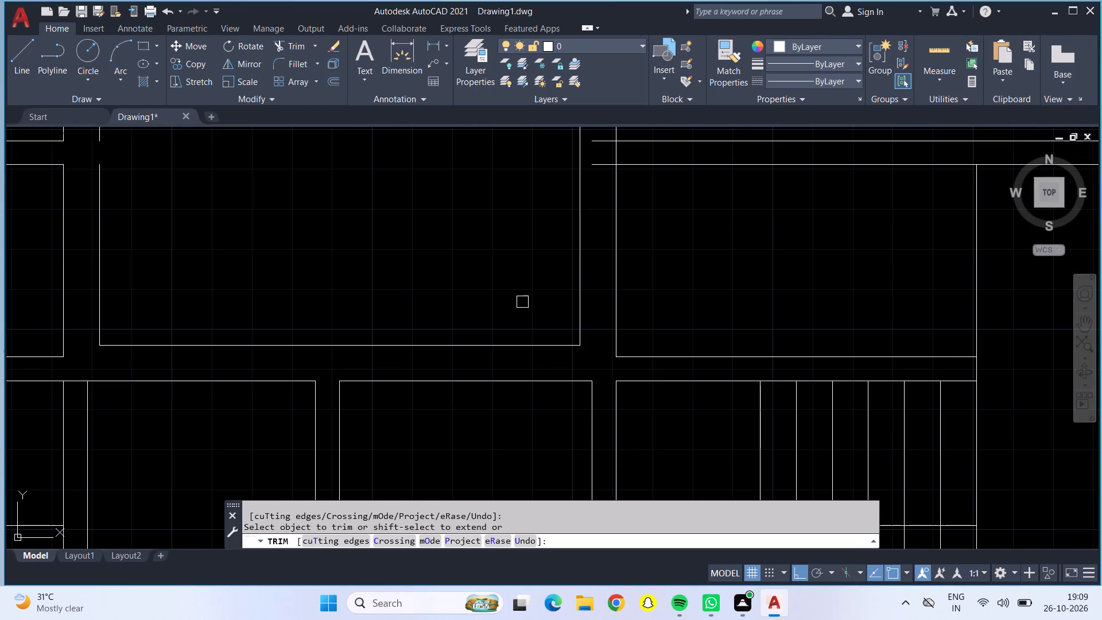
Trim the short line crossing the wall between the left staircase and the small central room.
middle_drag(501, 286, 504, 393)
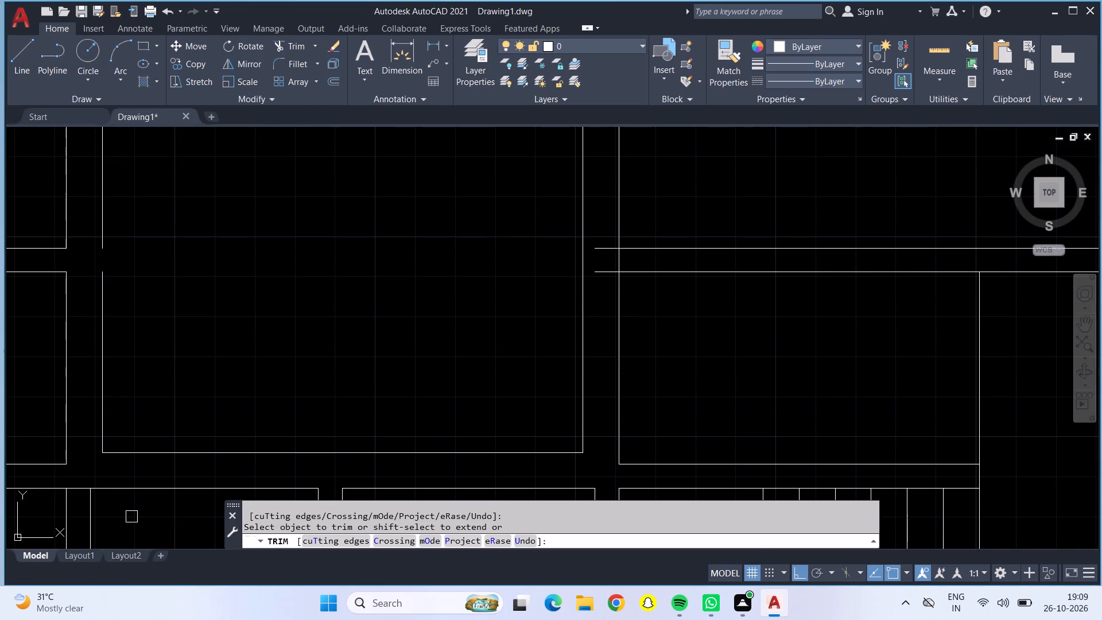
click(75, 489)
scroll(114, 460, down, 2)
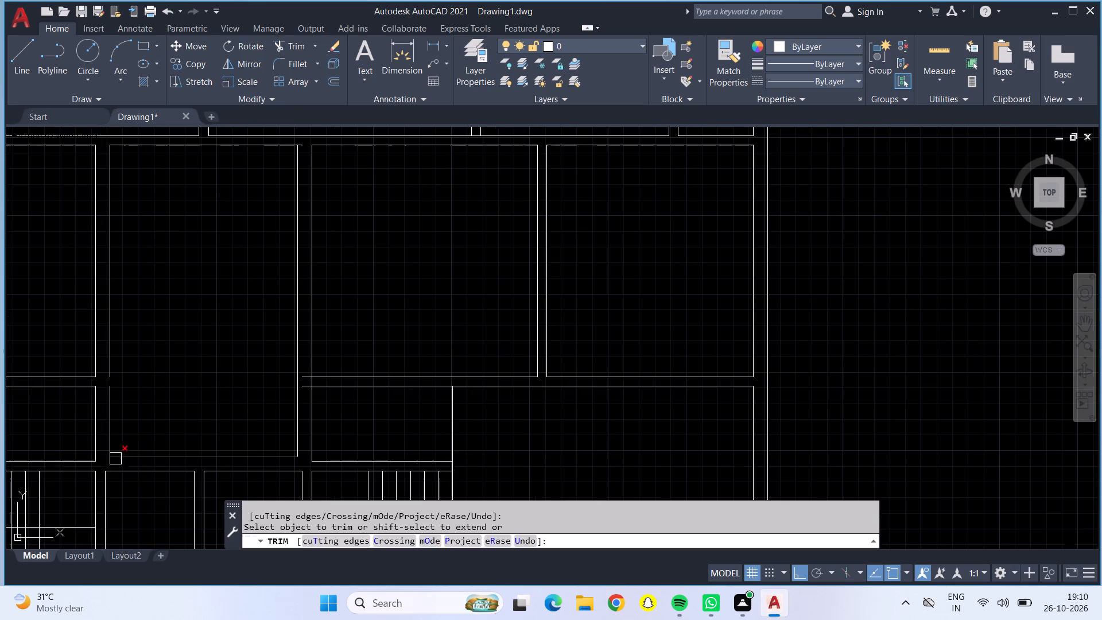
Trim the two horizontal wall line stubs crossing the upper central room's right wall above the right staircase.
scroll(310, 386, up, 4)
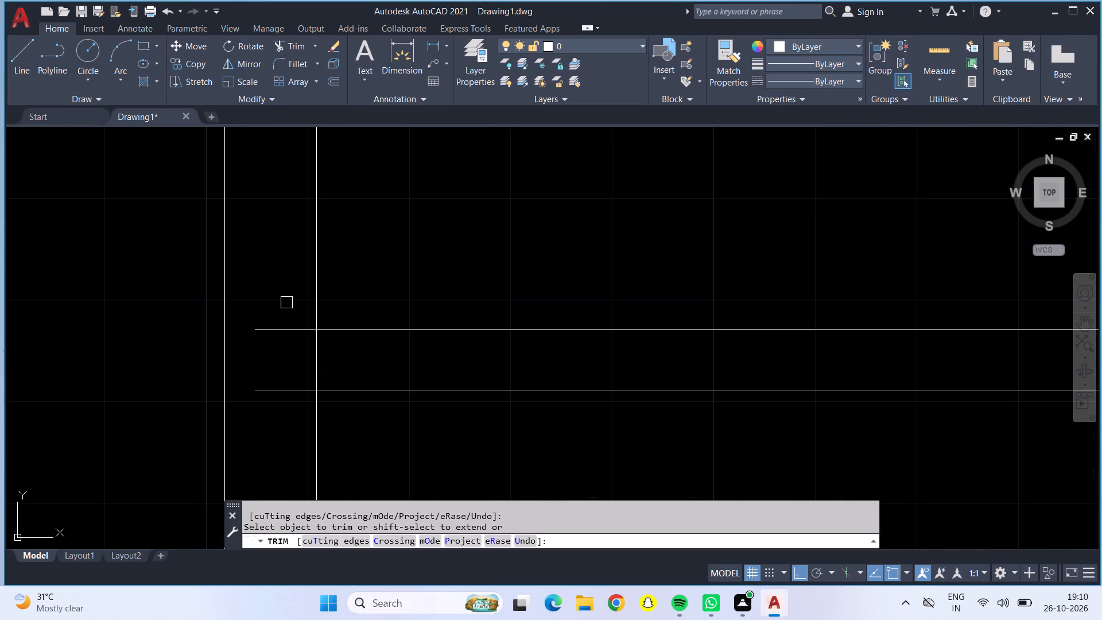
drag(287, 290, 324, 379)
scroll(321, 377, down, 4)
Trim the top line's overhang at the upper central room's top-right corner.
middle_drag(201, 361, 338, 404)
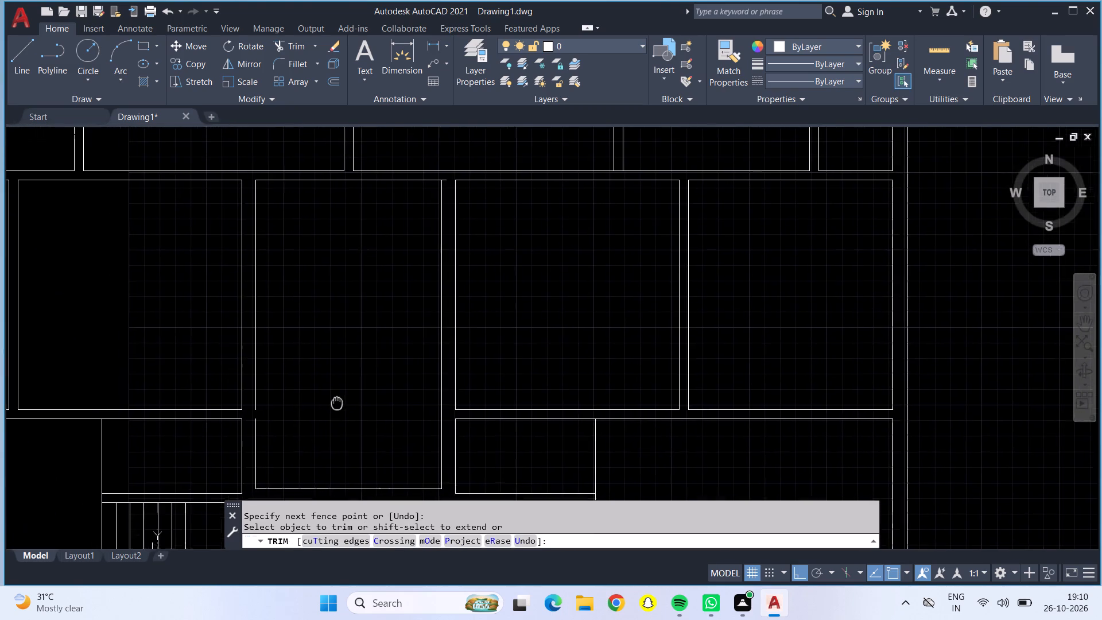
middle_drag(338, 404, 341, 406)
scroll(445, 184, up, 4)
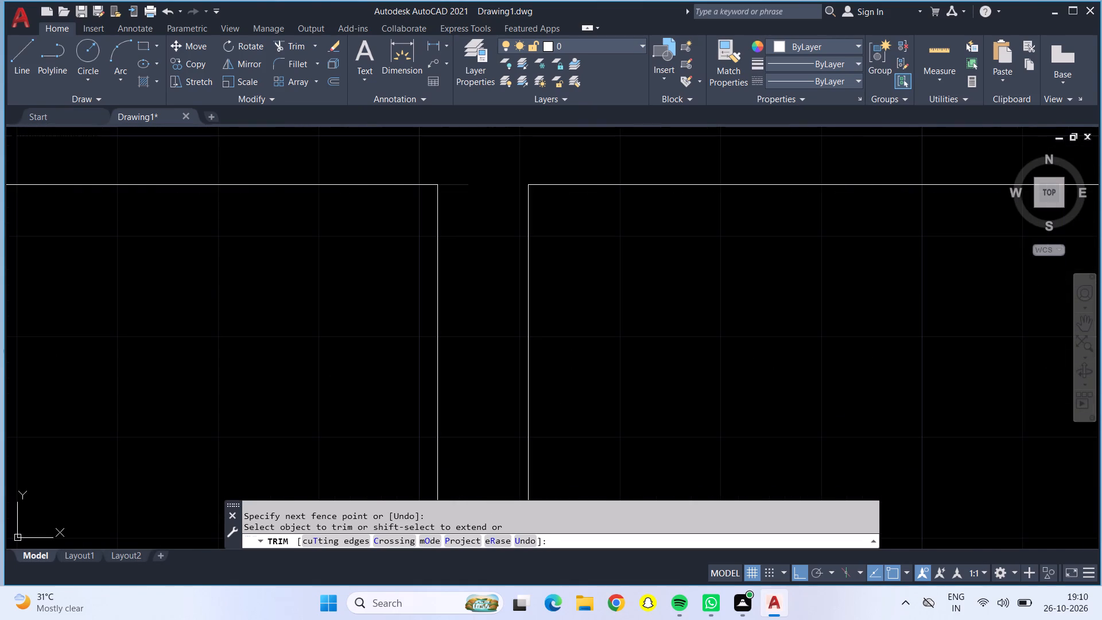
click(453, 184)
scroll(453, 184, down, 5)
middle_drag(397, 265, 418, 257)
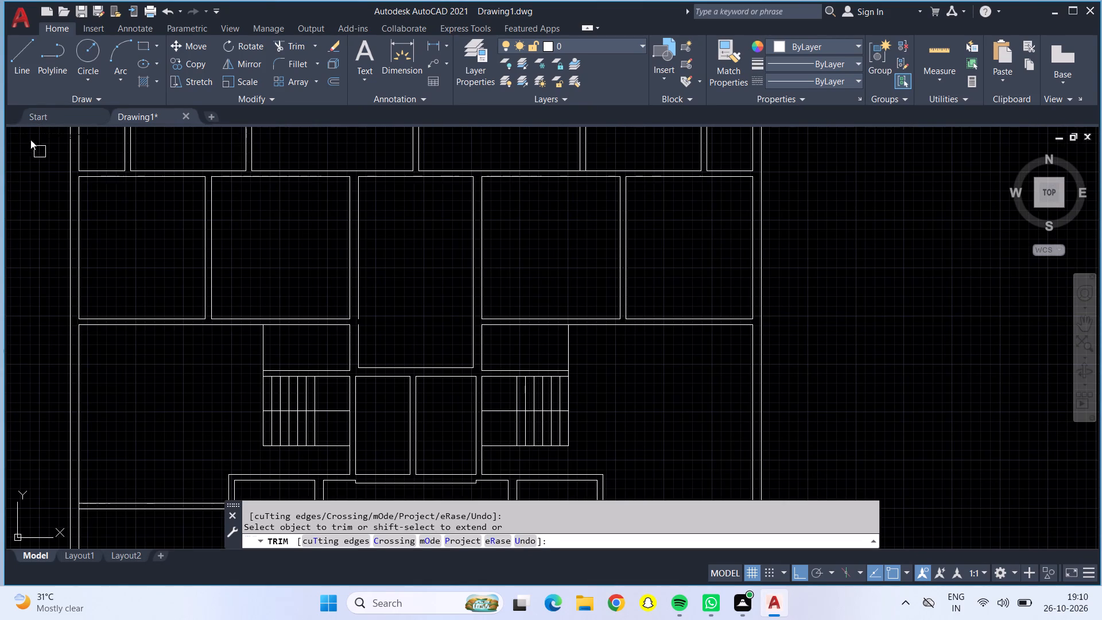
Draw a line closing the gap in the upper central room's left wall where the horizontal wall meets it.
click(26, 64)
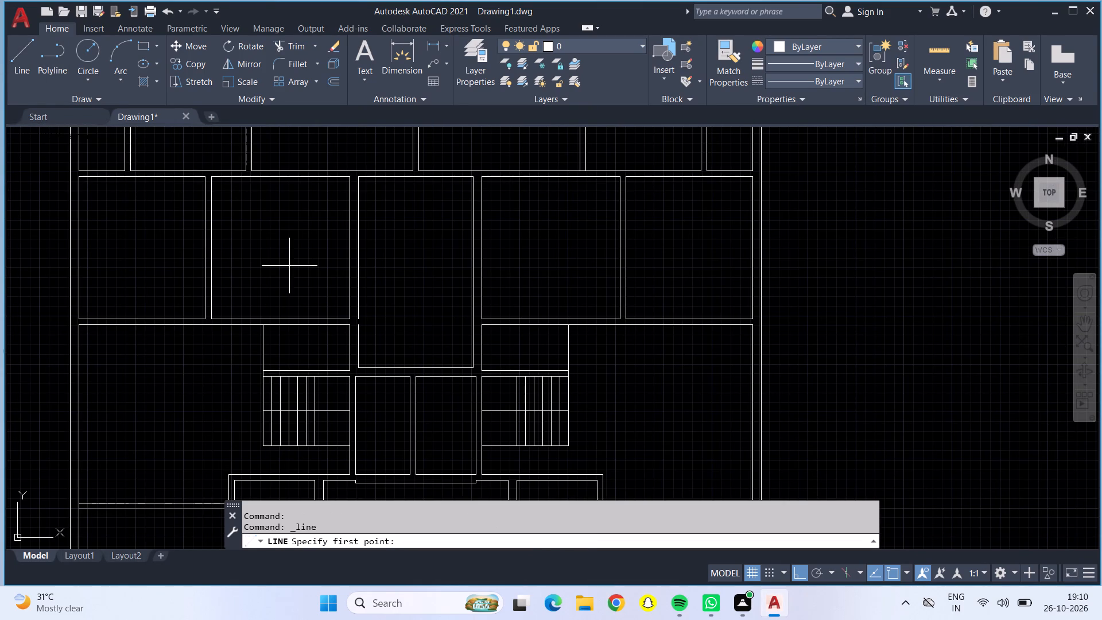
scroll(348, 327, up, 3)
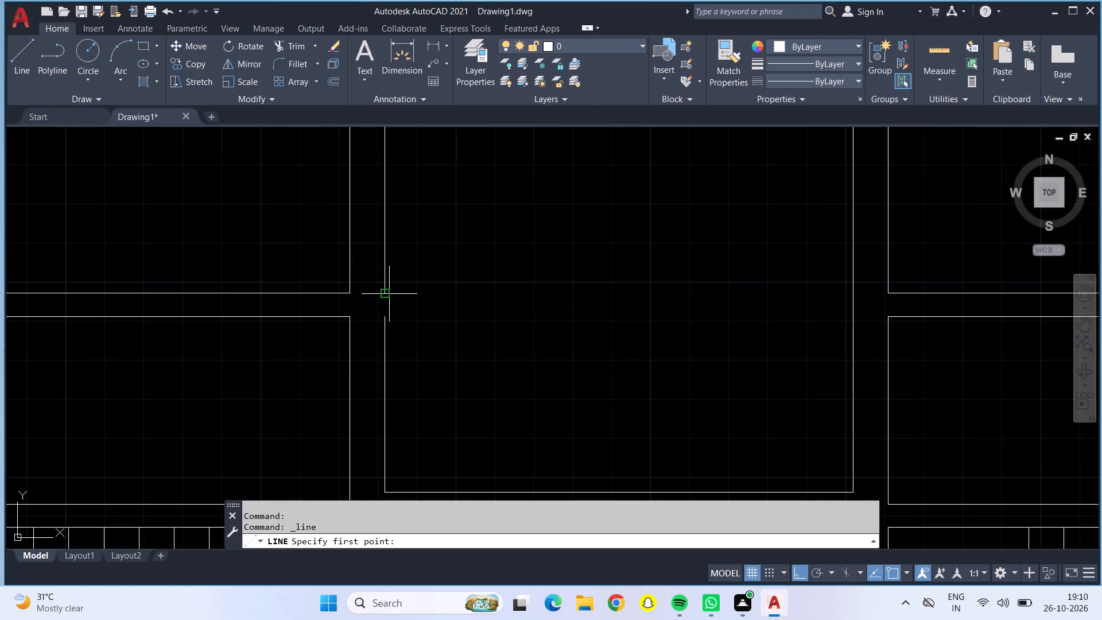
click(384, 292)
click(385, 324)
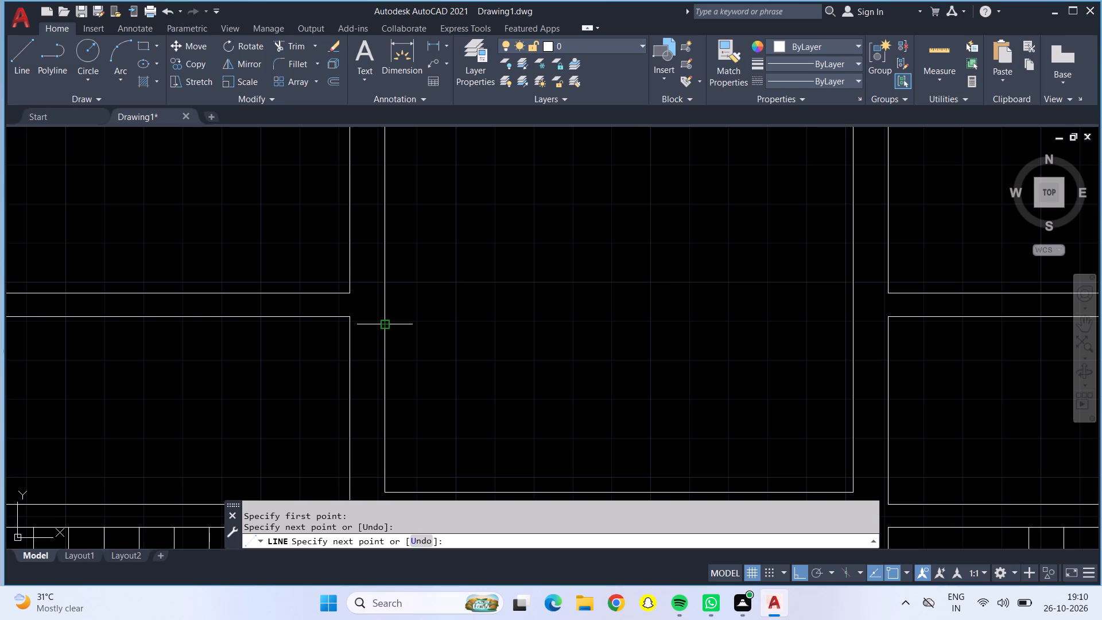
key(Escape)
Offset the inner line of the left outer wall 12' inward across the lower-left room.
scroll(385, 324, down, 2)
scroll(440, 323, down, 1)
middle_drag(440, 322, 439, 320)
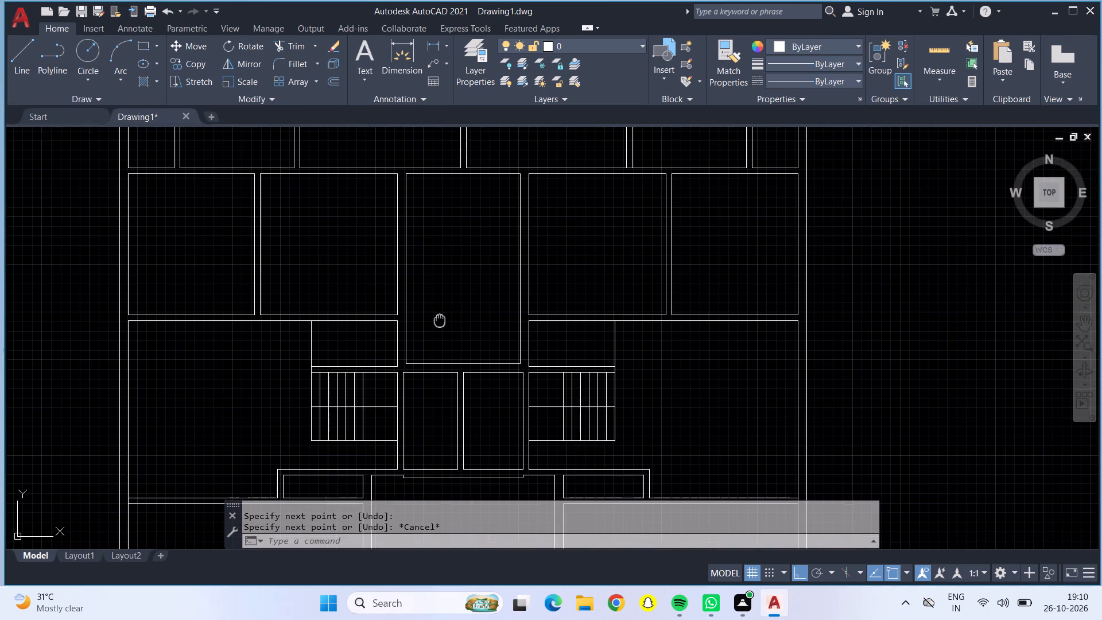
middle_drag(439, 320, 408, 182)
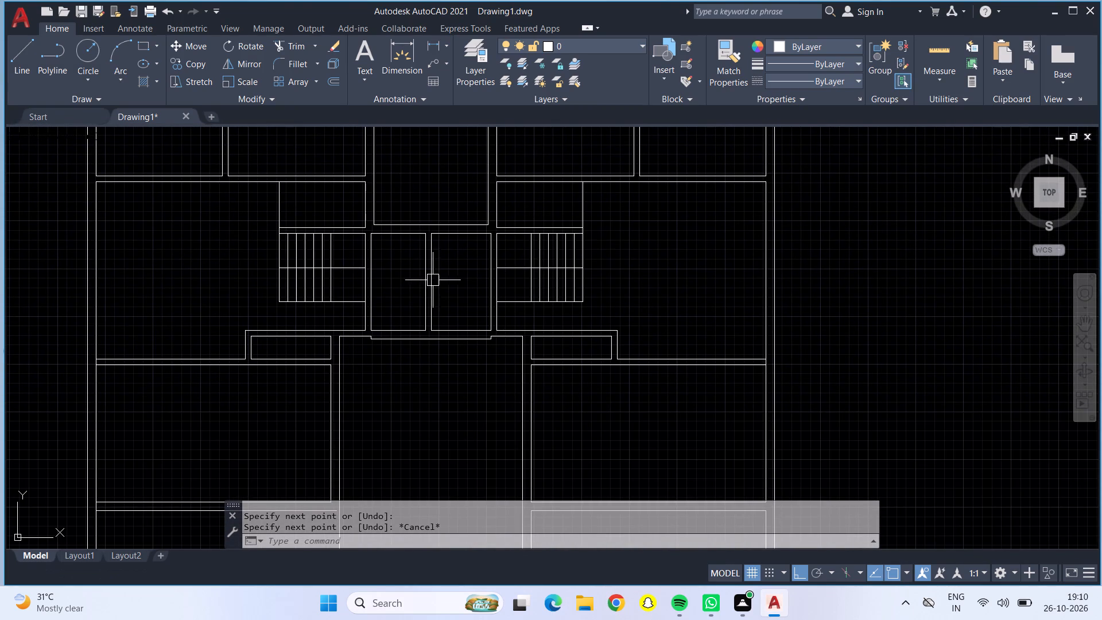
middle_drag(402, 377, 363, 286)
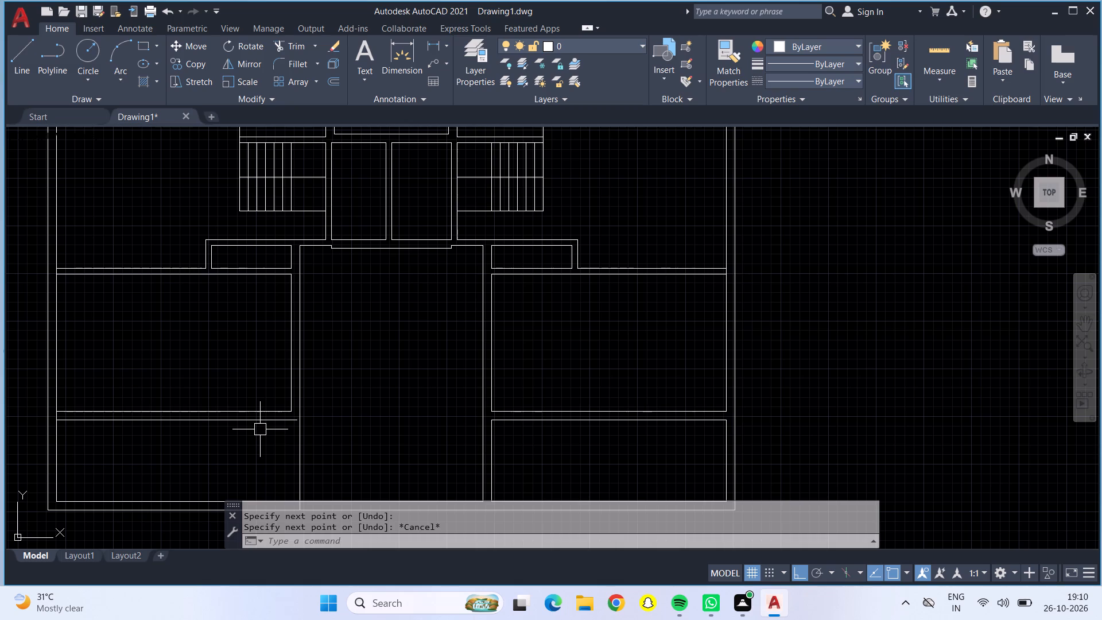
key(o)
key(Return)
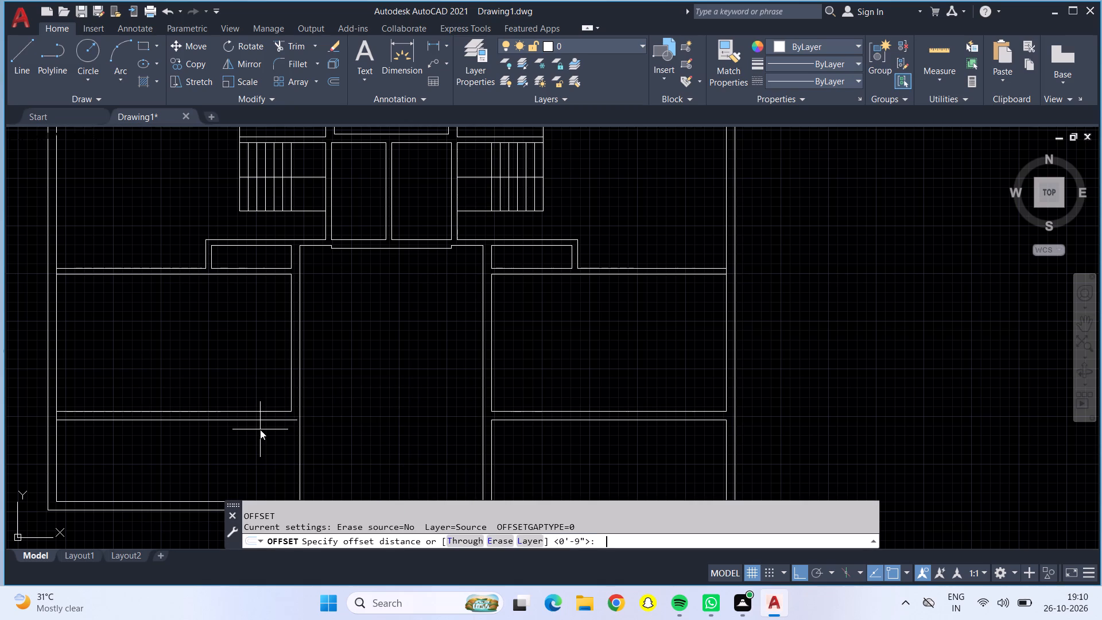
text(12)
key(apostrophe)
key(Return)
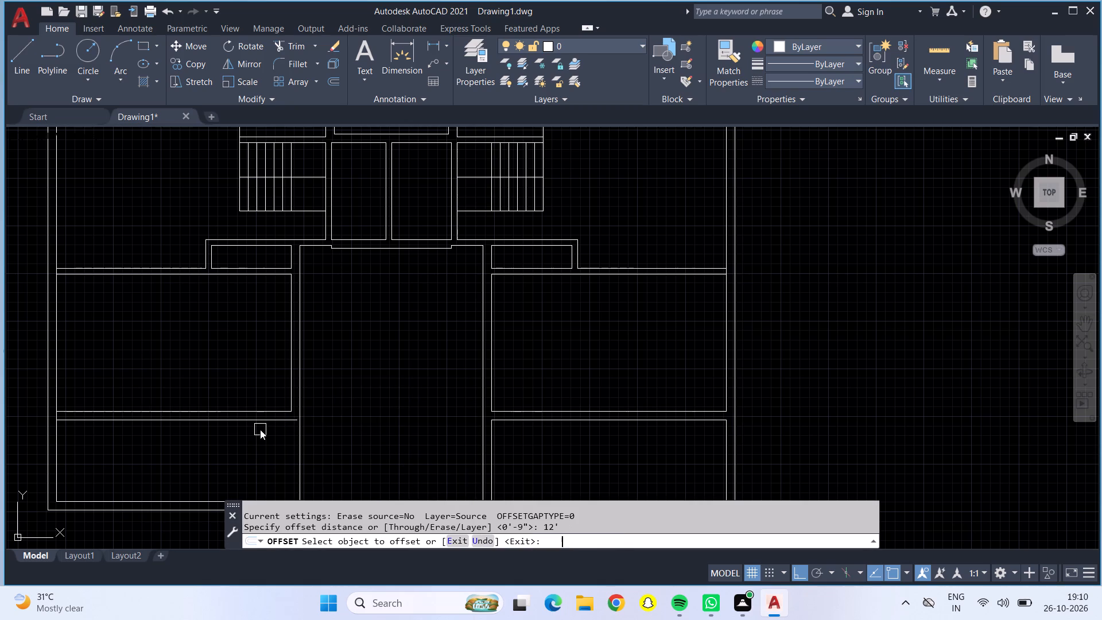
click(55, 350)
click(187, 366)
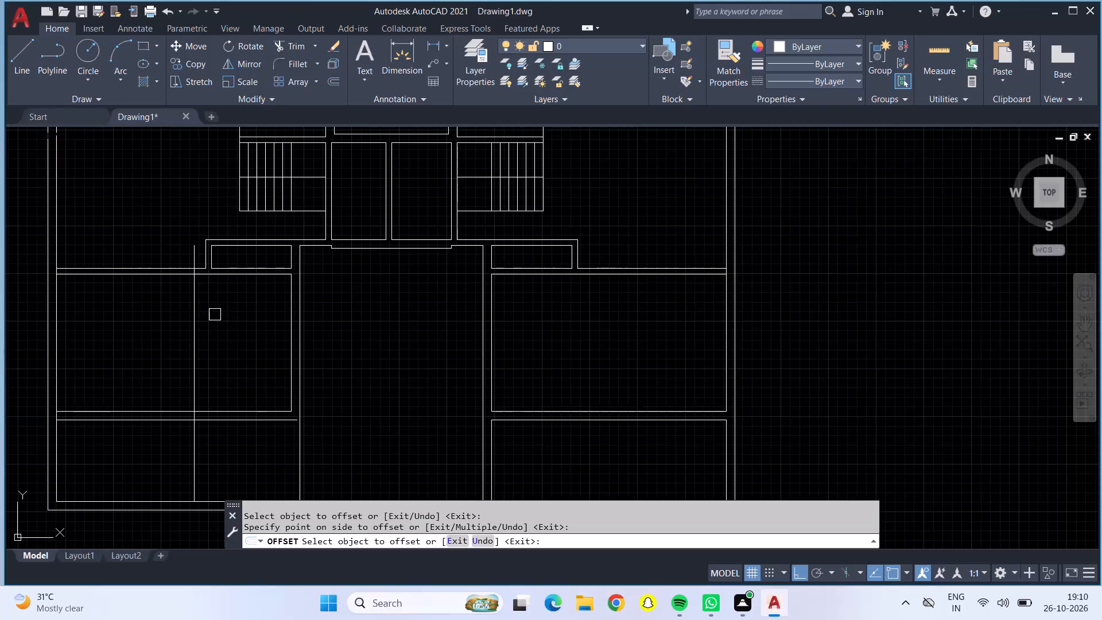
key(Escape)
Offset the new vertical line in the lower-left room 6" to the right to form a partition wall.
key(o)
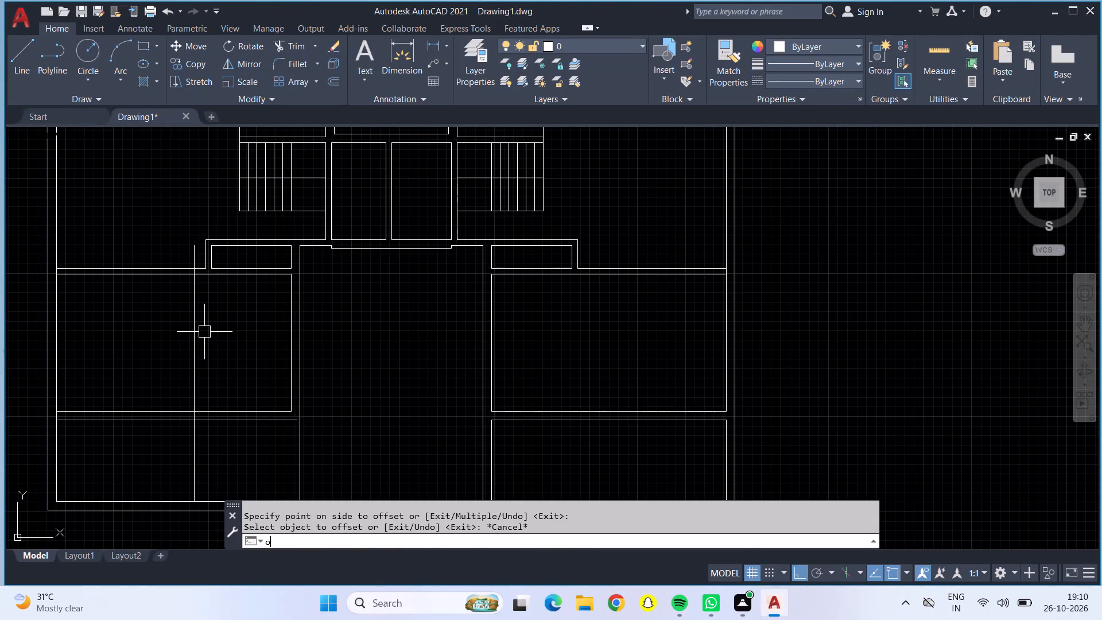
key(Return)
text(6")
key(Return)
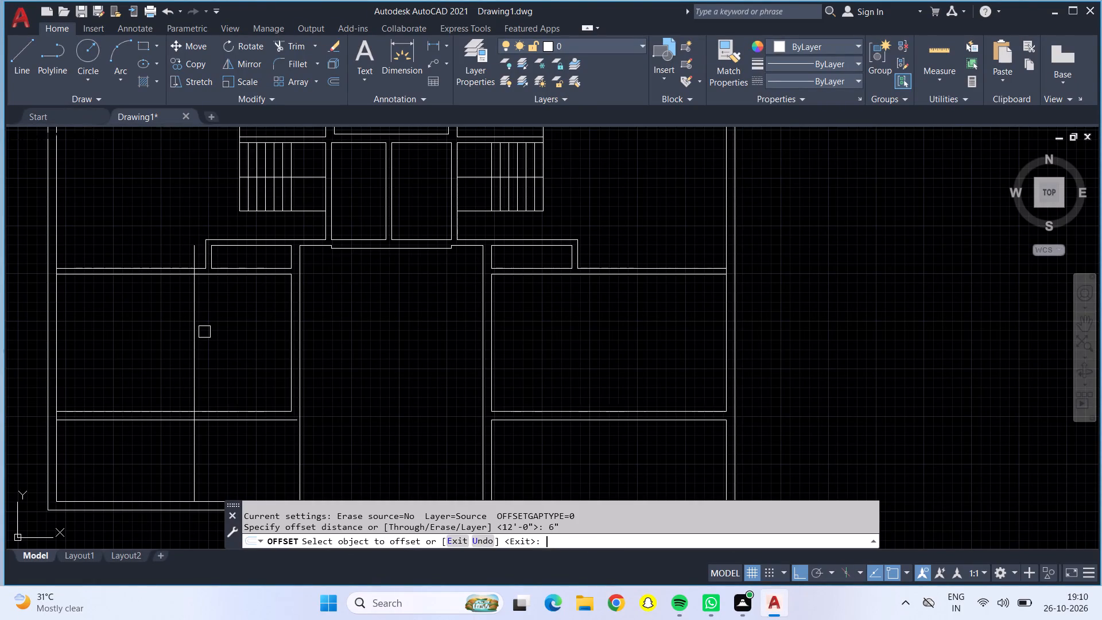
click(197, 332)
click(204, 335)
key(Escape)
key(Escape)
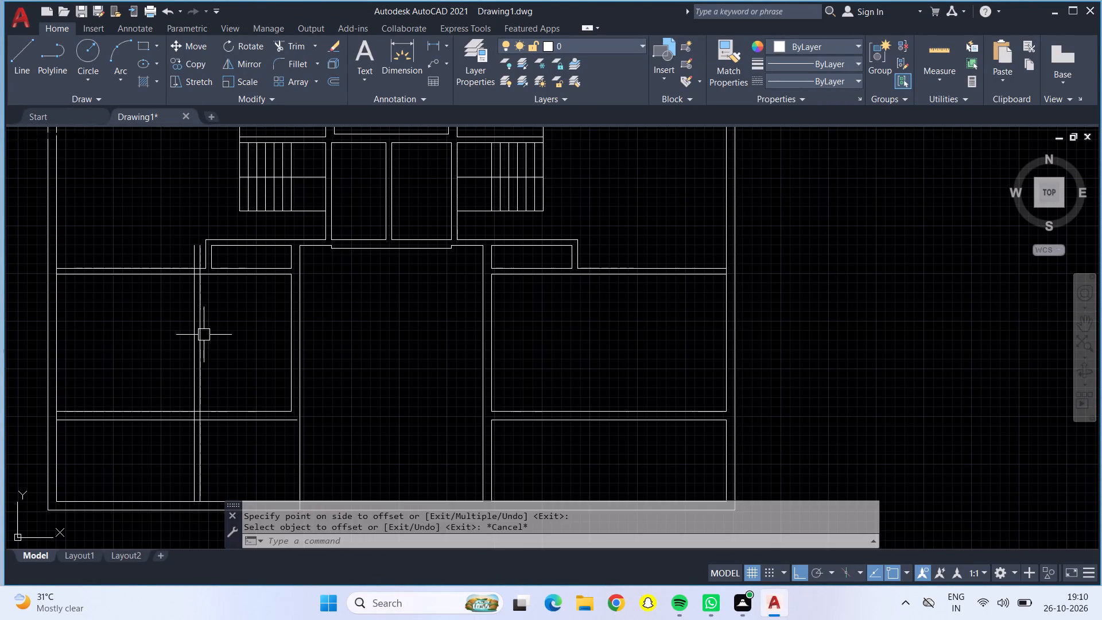
Offset the inner line of the right outer wall 12' inward across the lower-right room.
key(o)
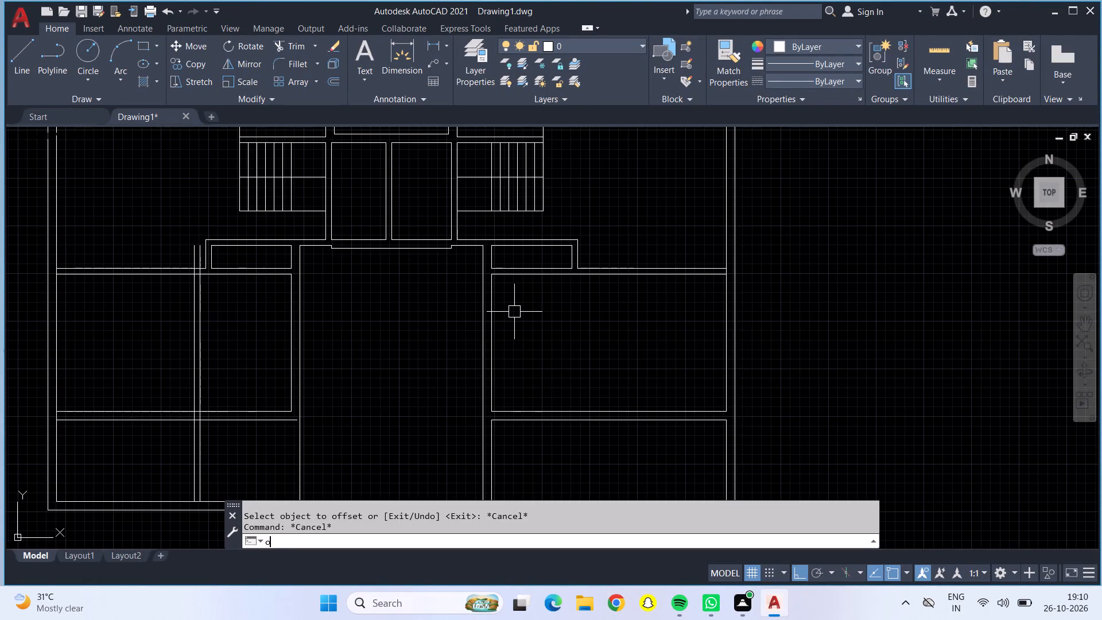
key(Return)
text(12')
key(Return)
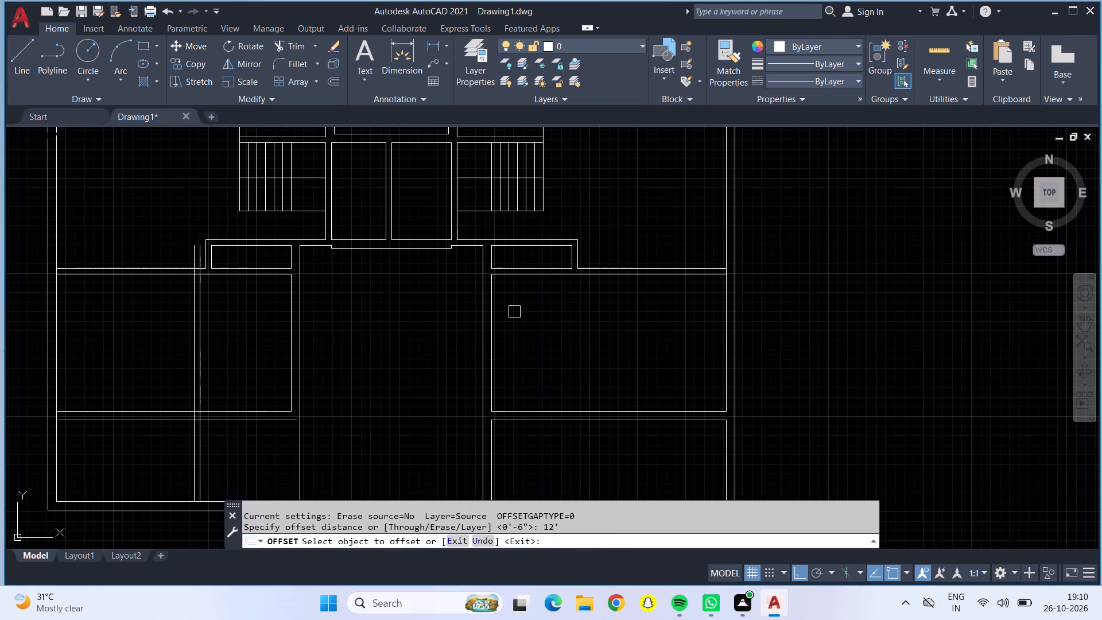
click(726, 325)
click(583, 338)
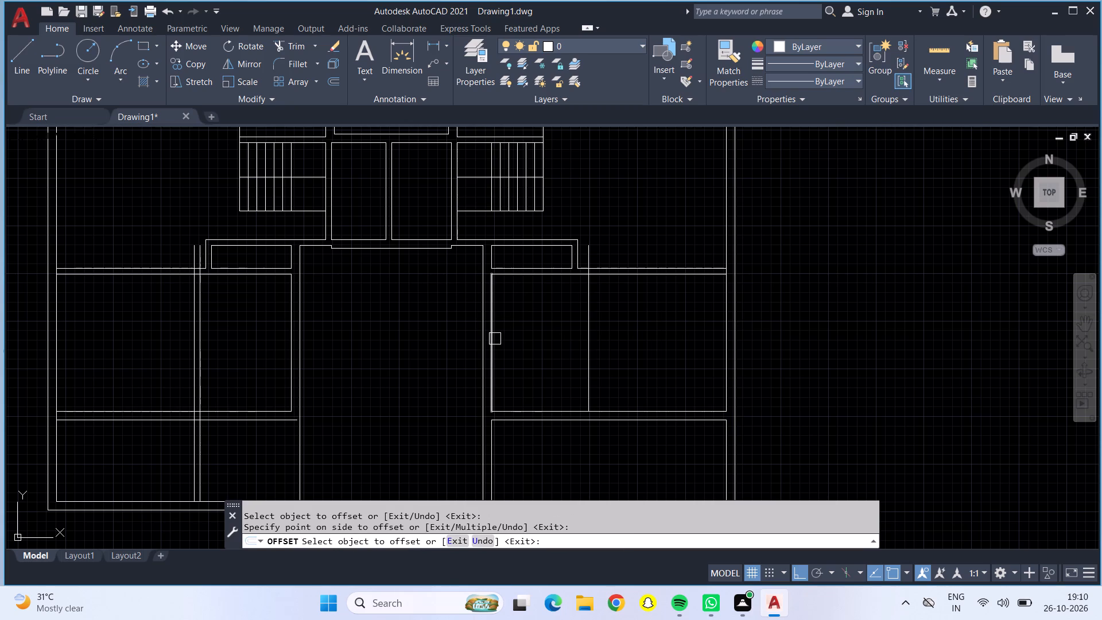
key(Escape)
Offset the new vertical line in the lower-right room 6" to the left to form a partition wall.
key(o)
key(Return)
text(6")
key(Return)
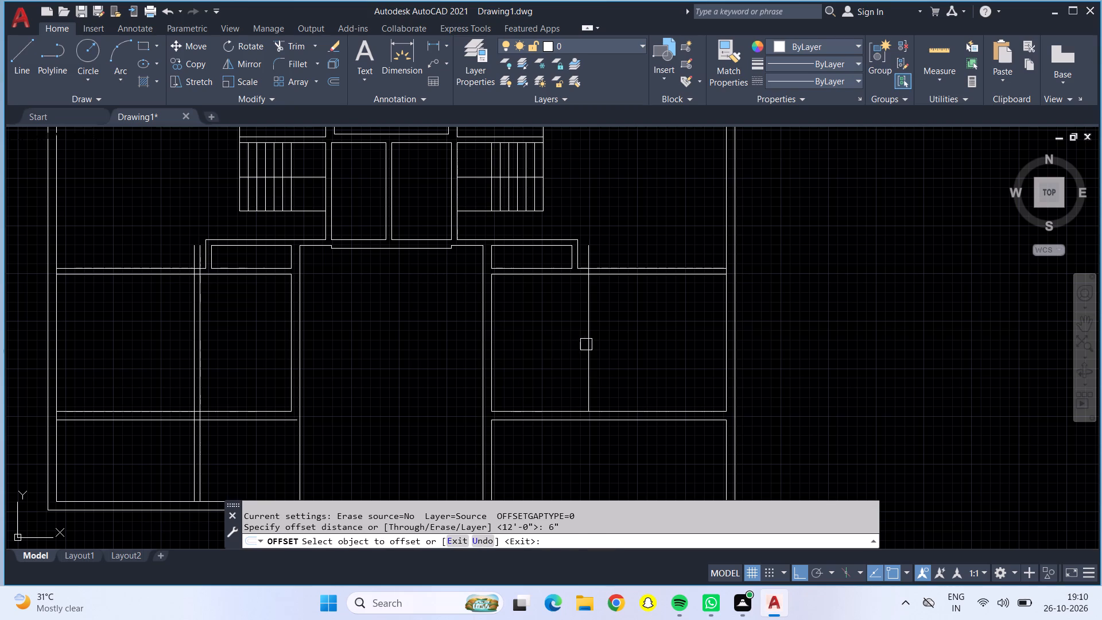
click(586, 344)
click(553, 345)
key(Escape)
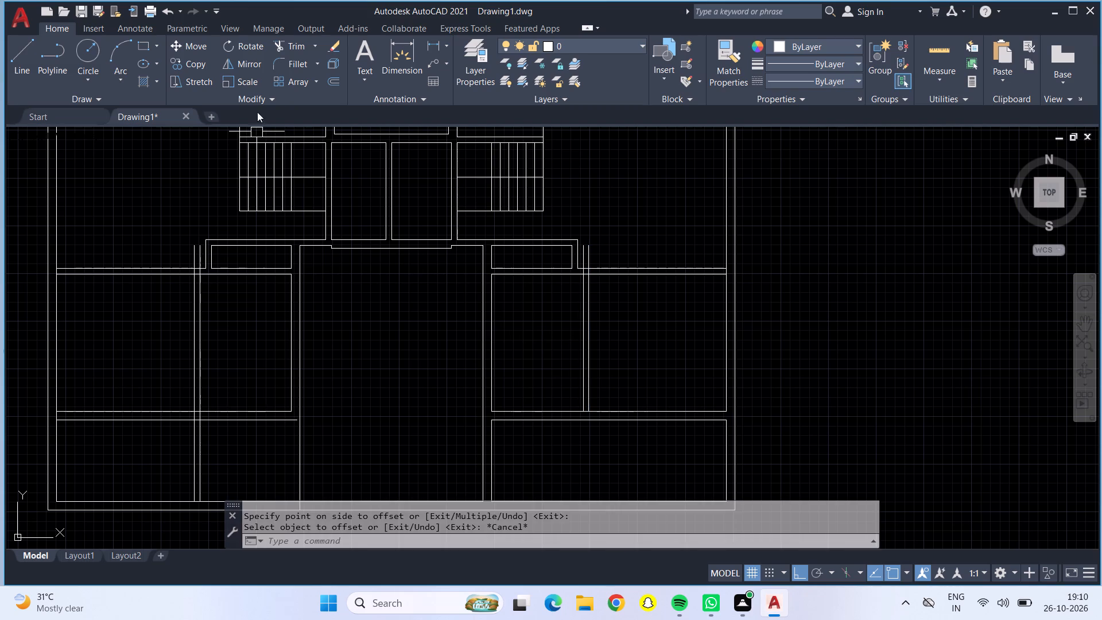
Trim the left partition's overhanging top ends and the lines crossing its junction with the horizontal wall above.
click(304, 48)
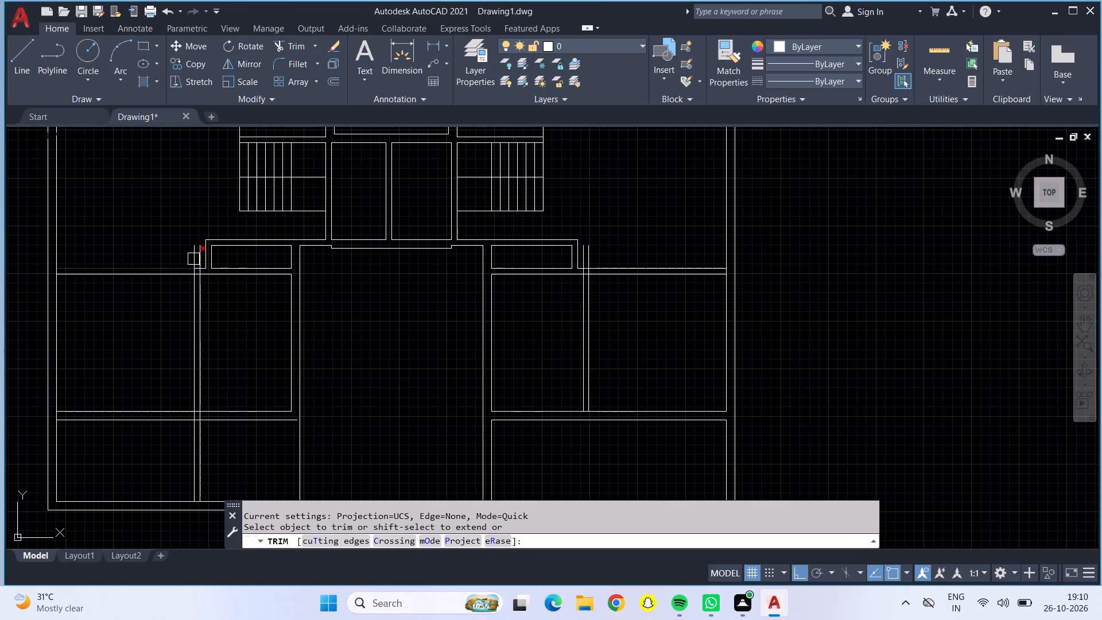
scroll(193, 259, up, 3)
click(193, 259)
click(215, 267)
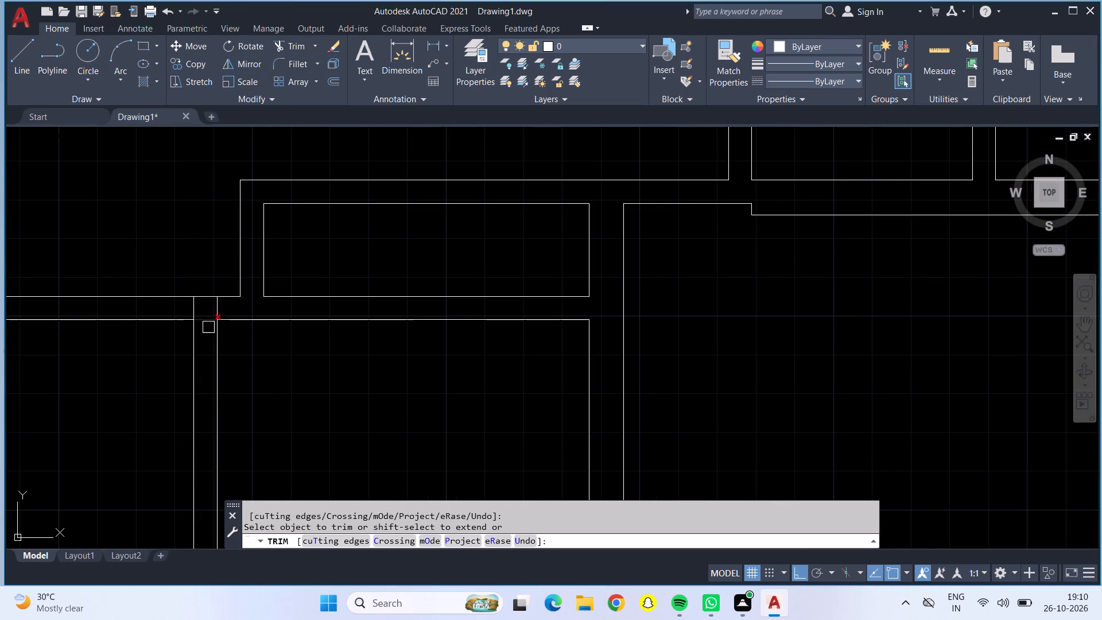
click(208, 322)
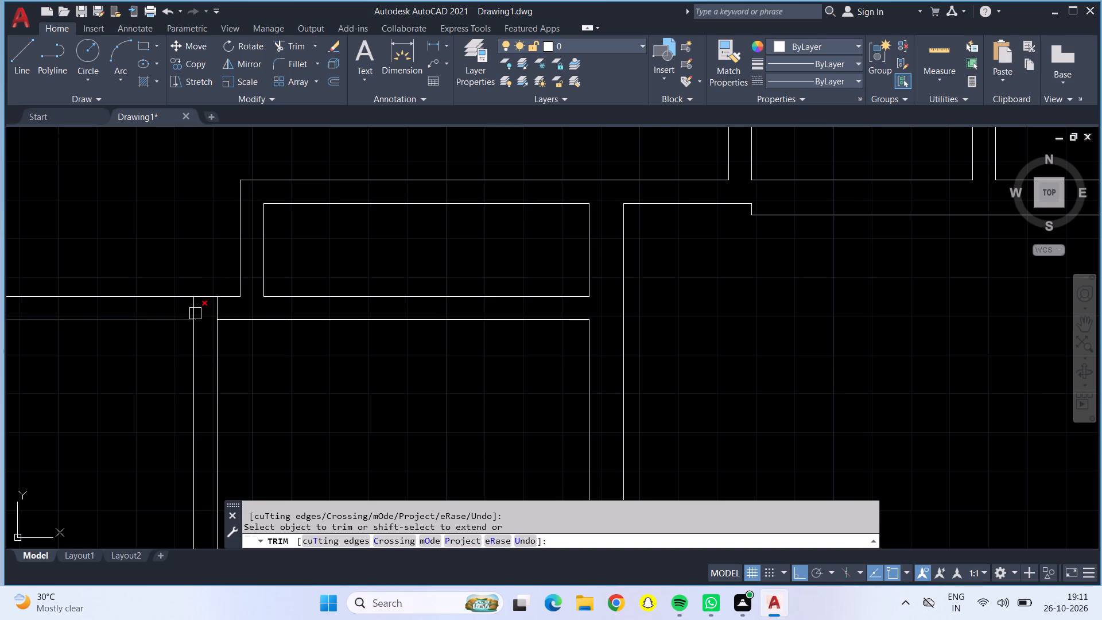
click(195, 312)
click(212, 308)
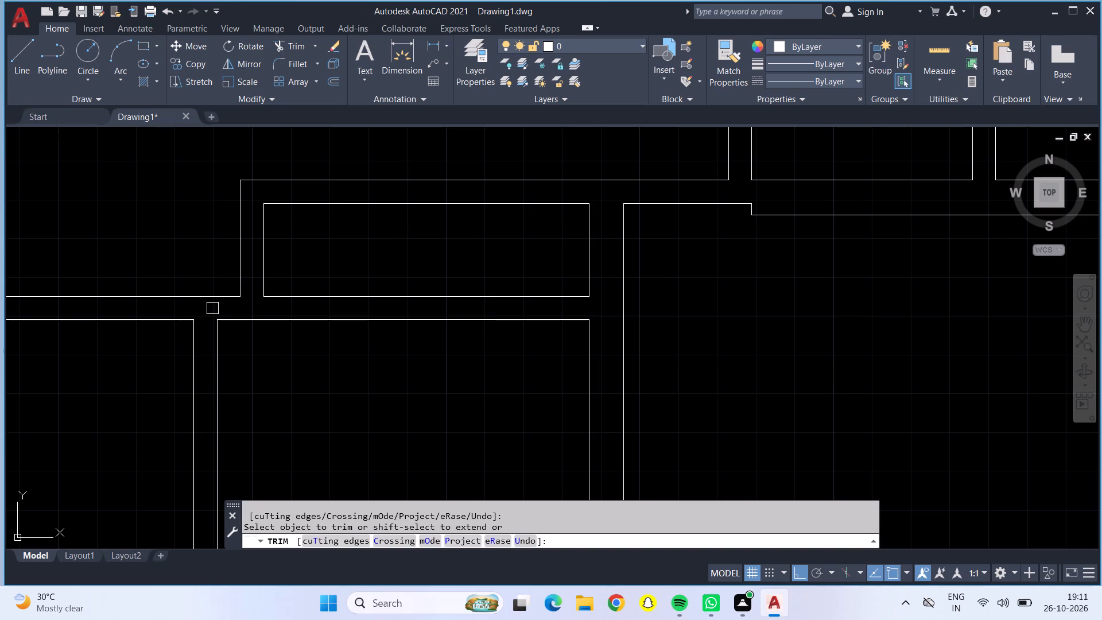
Trim the right partition's overhanging top ends and the lines crossing its junction with the horizontal wall above.
scroll(212, 308, down, 2)
middle_drag(455, 316, 173, 354)
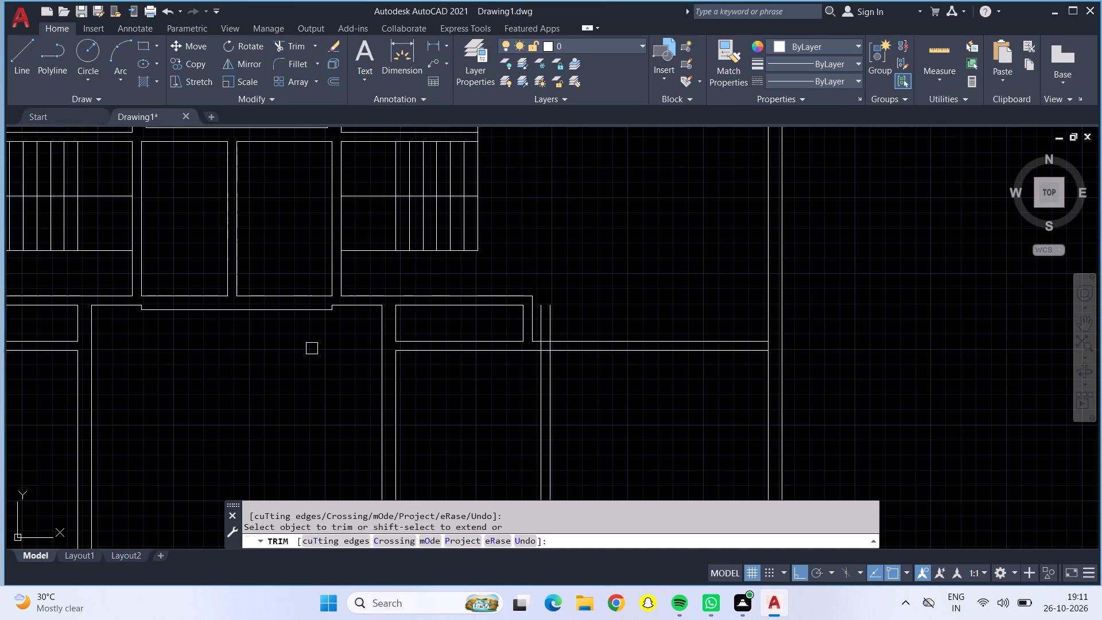
scroll(545, 335, up, 2)
drag(577, 331, 544, 323)
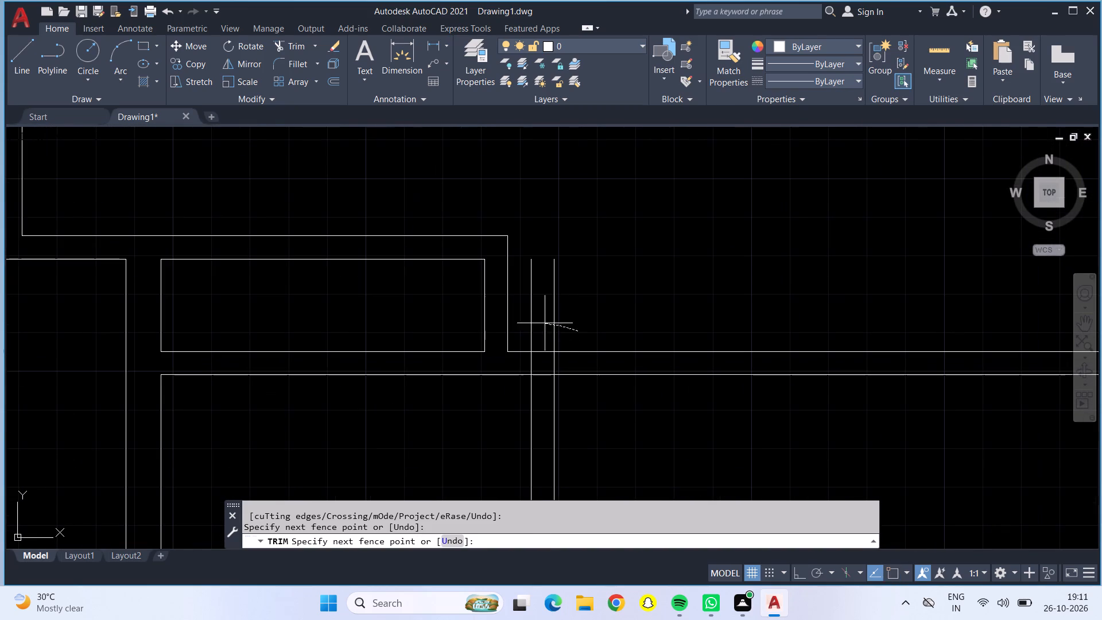
drag(544, 323, 520, 317)
click(529, 363)
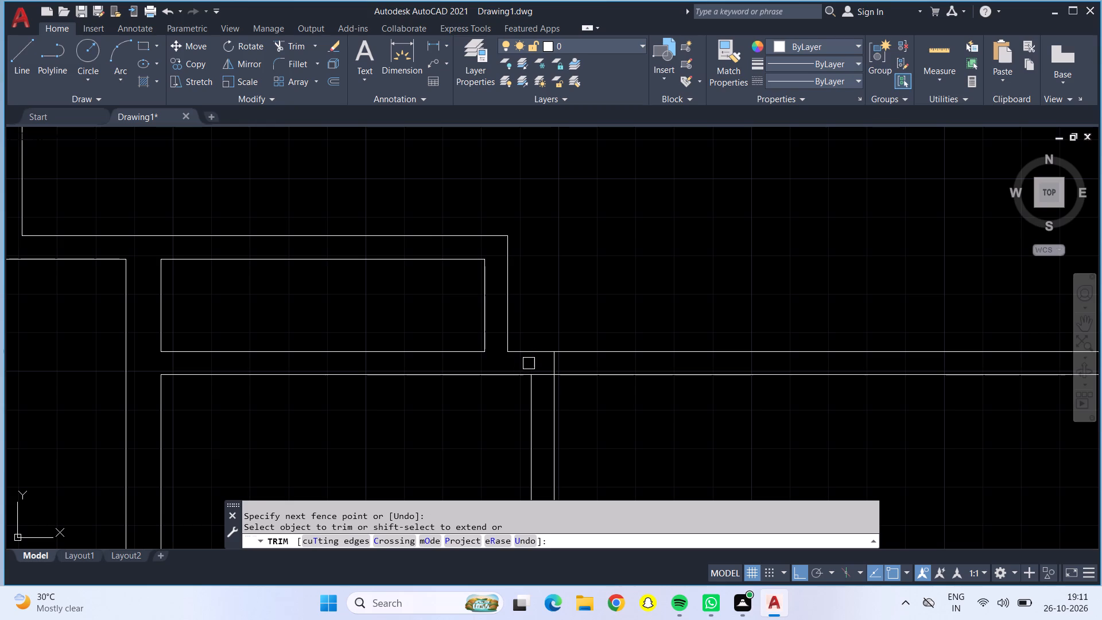
click(550, 367)
click(538, 374)
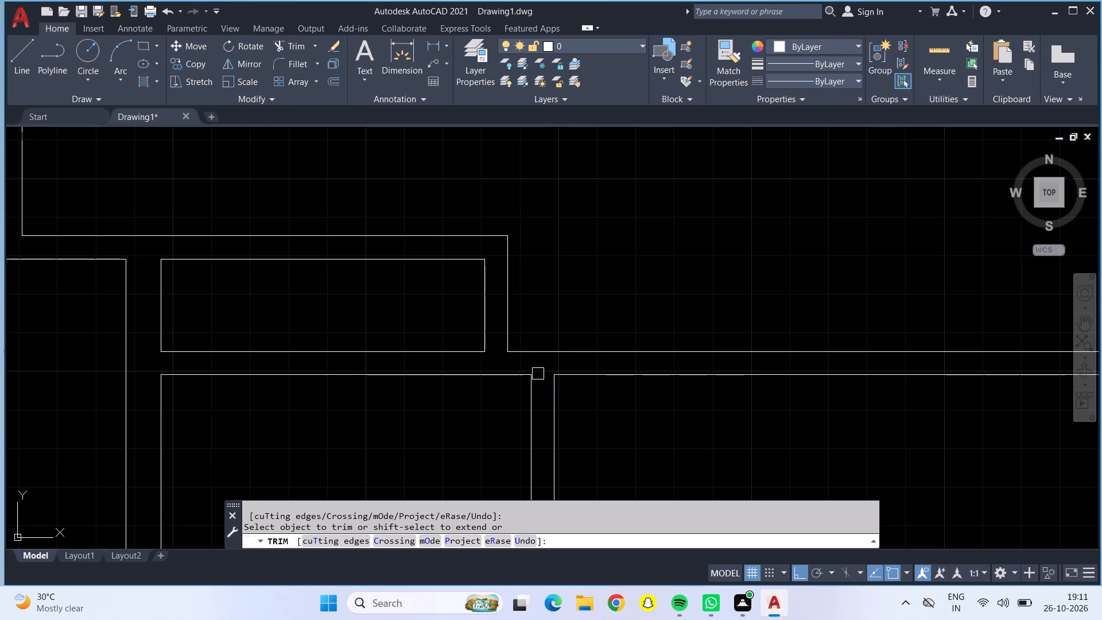
Trim the left partition's lines below the room's bottom wall and open its junction with that wall.
scroll(538, 374, down, 3)
middle_drag(362, 401, 406, 316)
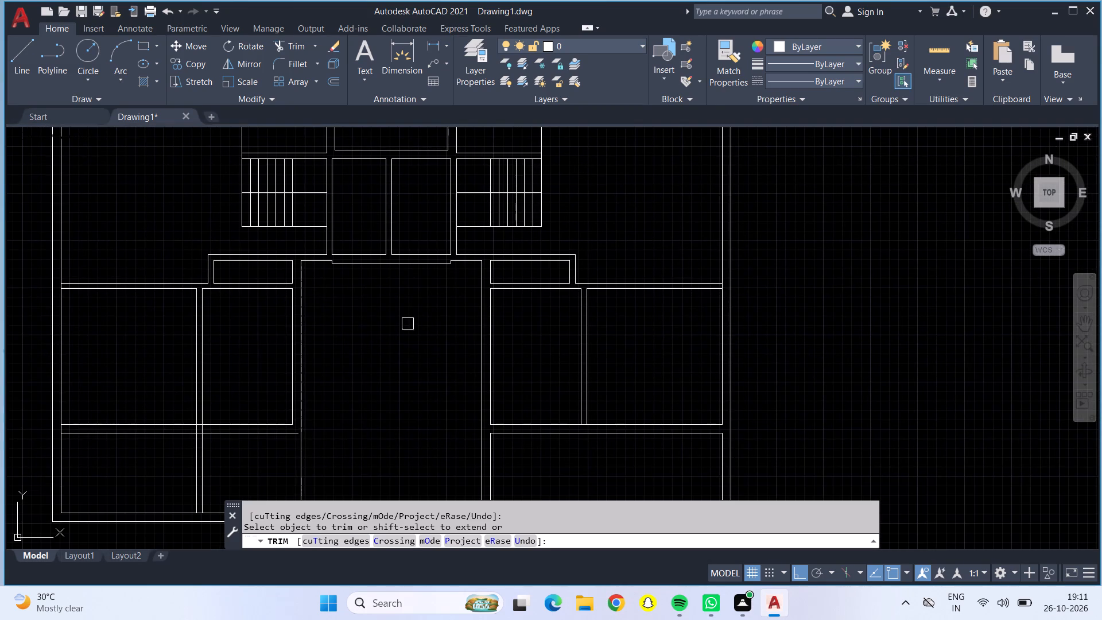
drag(170, 457, 212, 458)
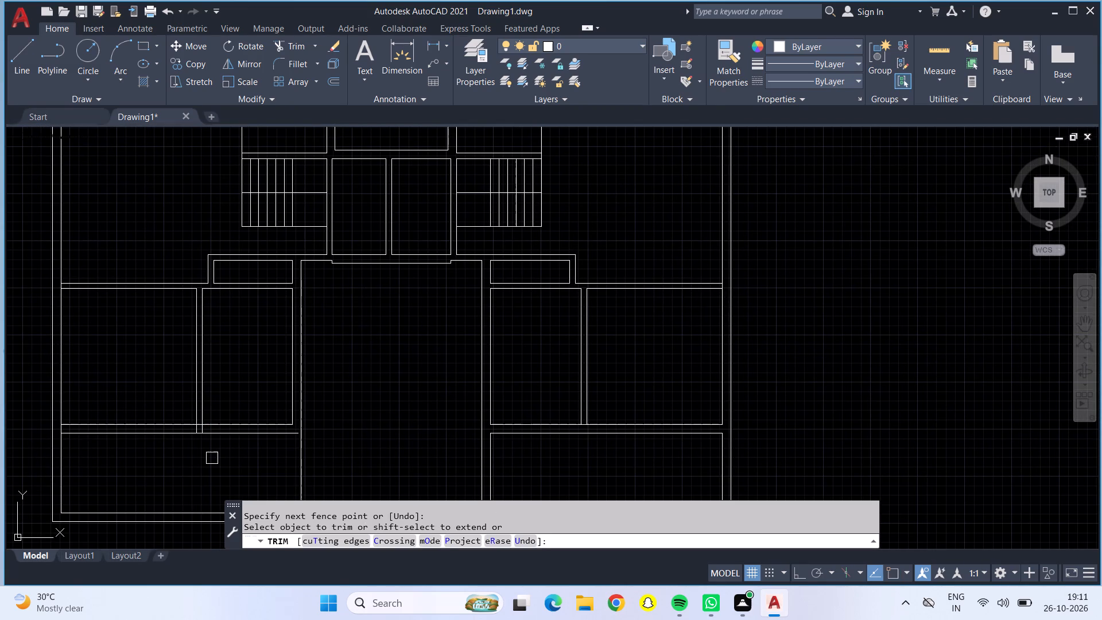
scroll(195, 433, up, 5)
drag(181, 410, 288, 400)
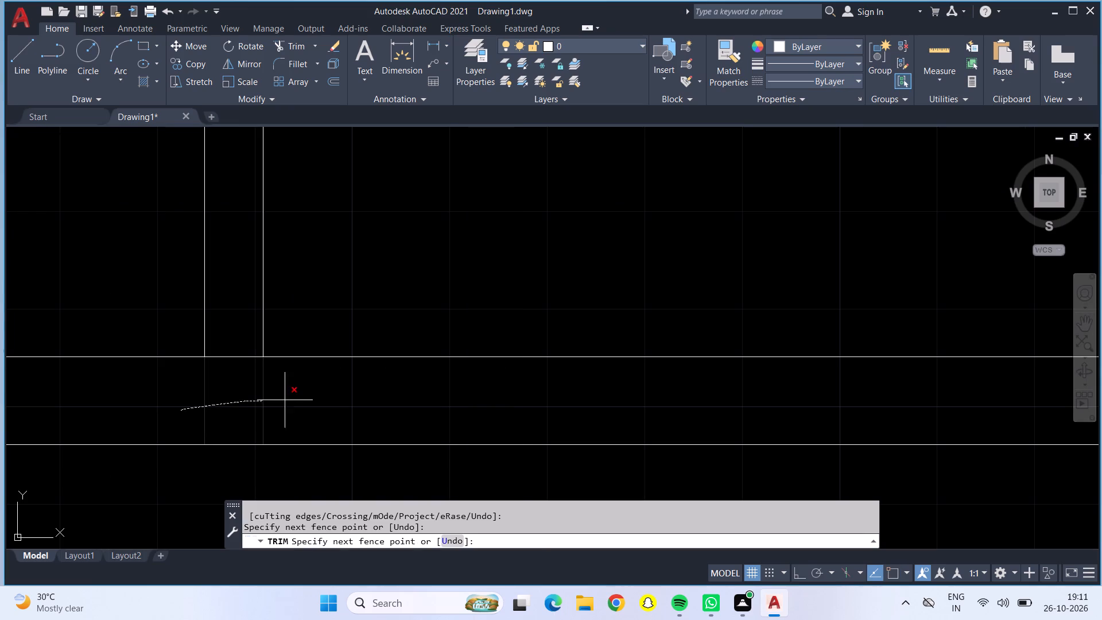
drag(288, 400, 240, 356)
Trim the bottom wall's line segment between the right partition's two lines to open their junction.
scroll(240, 356, down, 3)
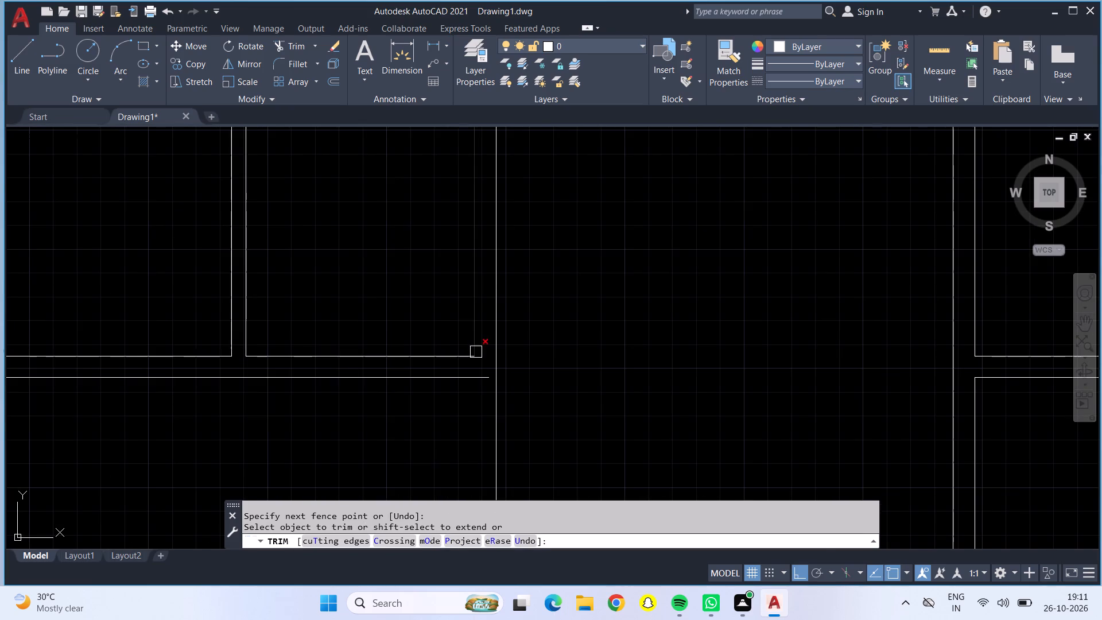
scroll(476, 352, down, 1)
middle_drag(522, 358, 264, 417)
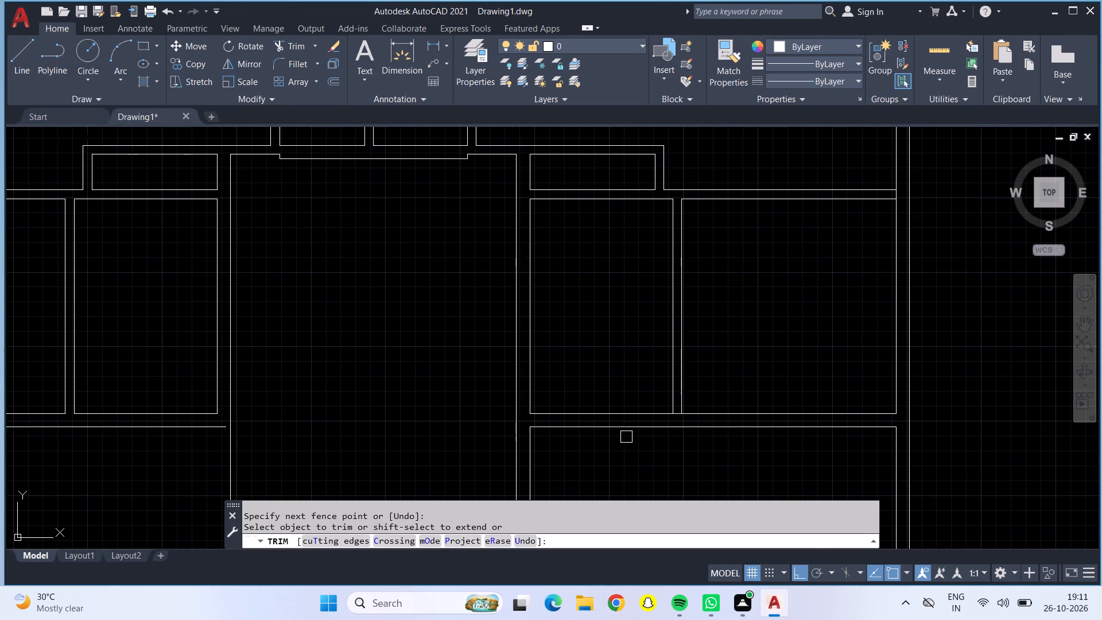
scroll(684, 428, up, 5)
click(618, 290)
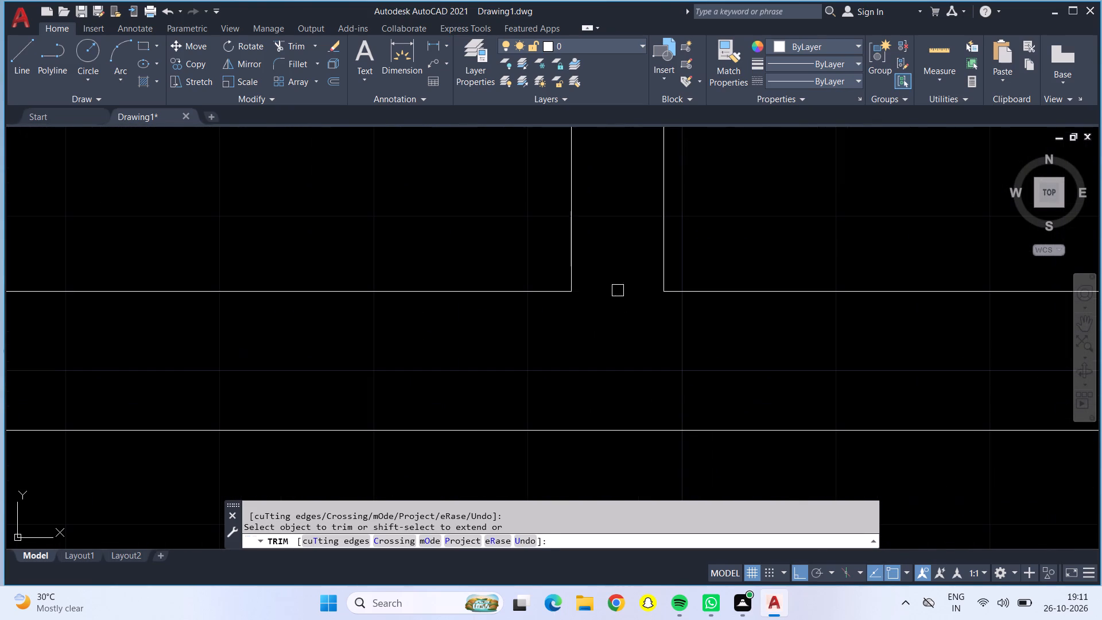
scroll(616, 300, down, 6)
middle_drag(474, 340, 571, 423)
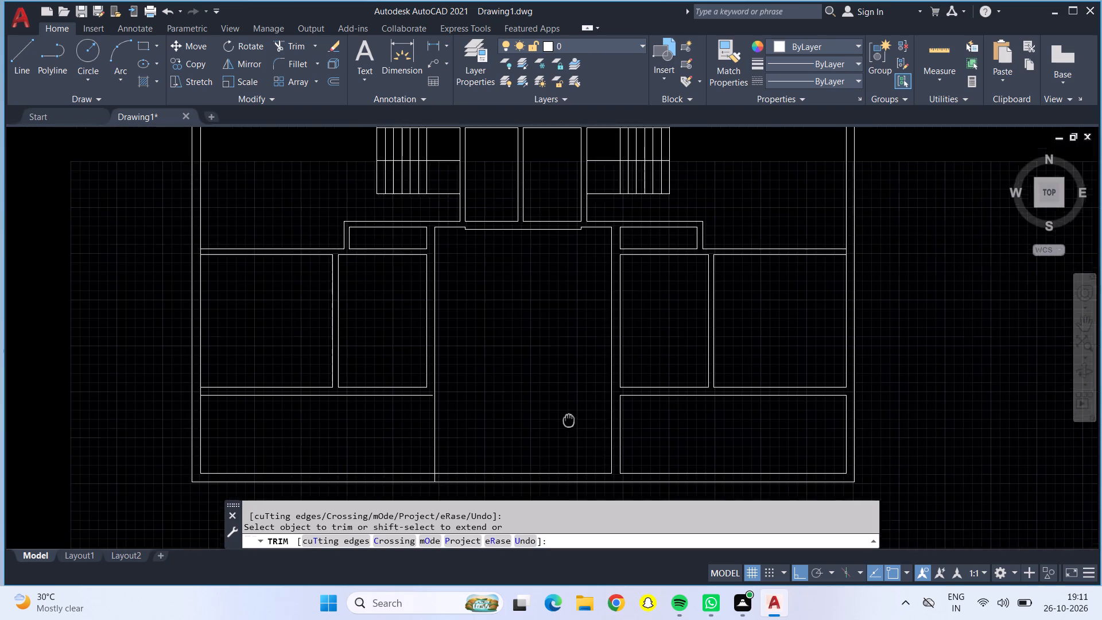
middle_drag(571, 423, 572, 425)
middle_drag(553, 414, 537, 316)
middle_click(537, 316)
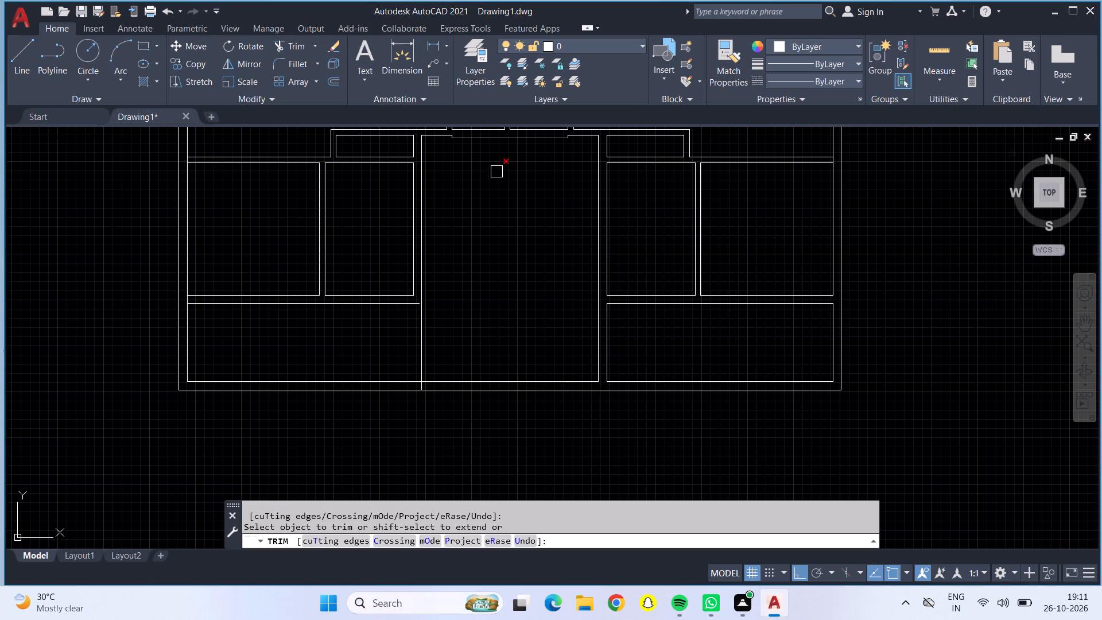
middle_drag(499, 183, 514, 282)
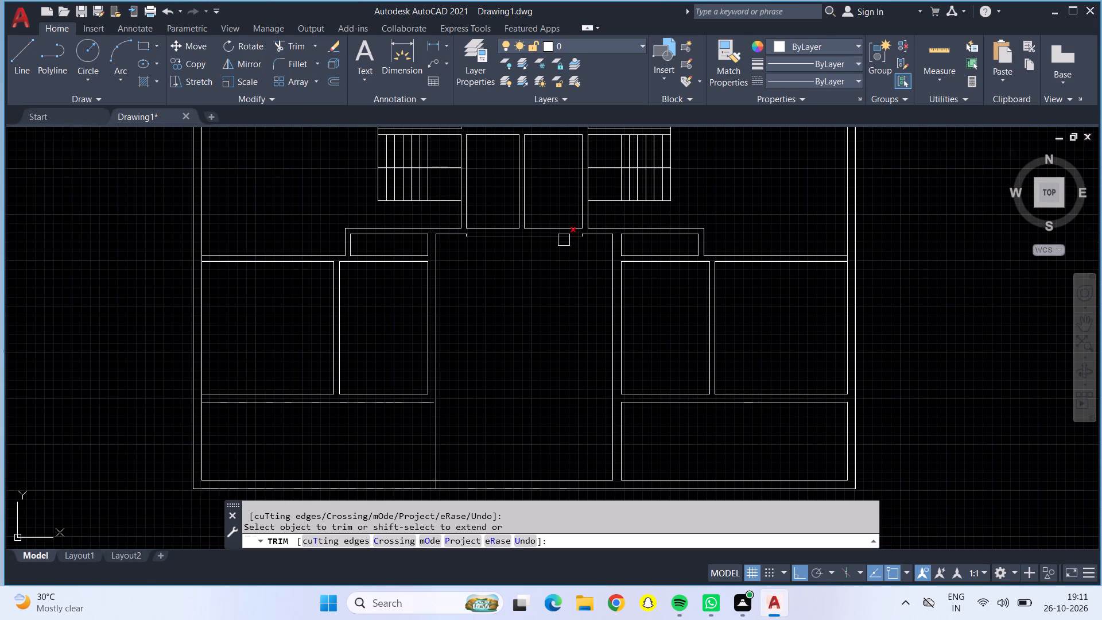
Draw a short line continuing the left staircase's bottom edge across the wall thickness to the adjoining central room's side.
scroll(565, 240, up, 2)
middle_drag(453, 266, 487, 356)
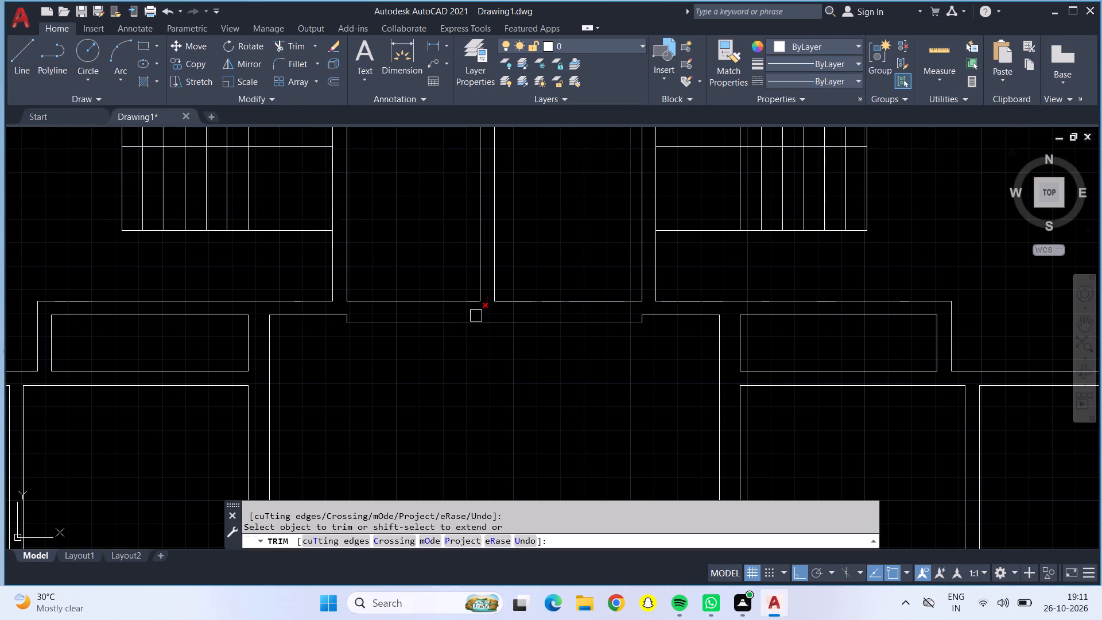
middle_drag(466, 254, 459, 330)
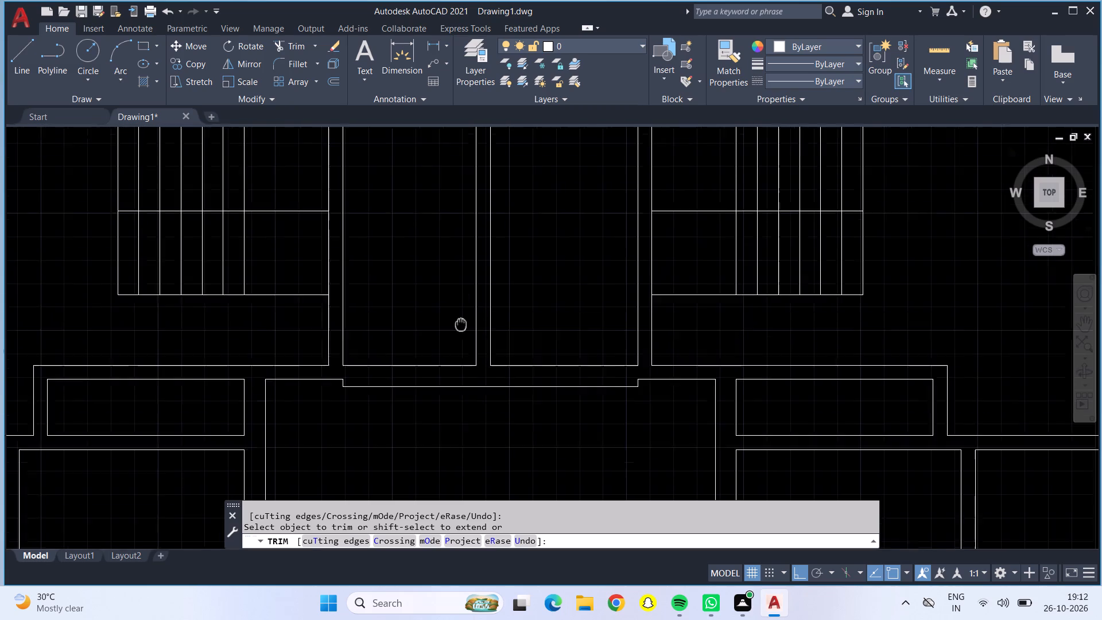
middle_drag(459, 330, 457, 342)
key(Escape)
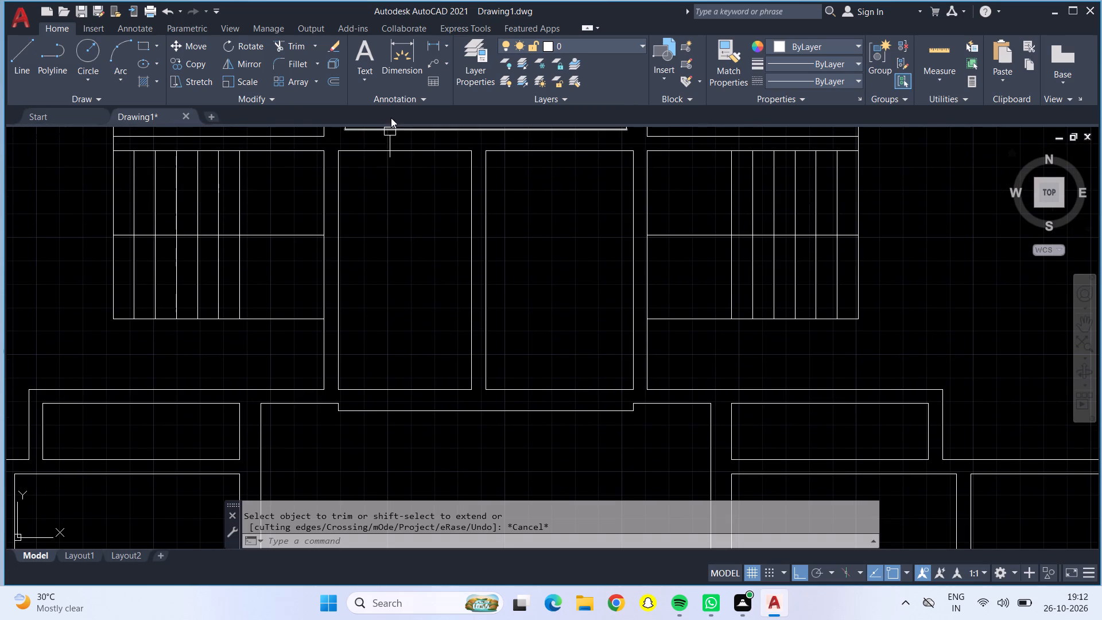
scroll(425, 241, down, 1)
middle_drag(425, 236, 429, 333)
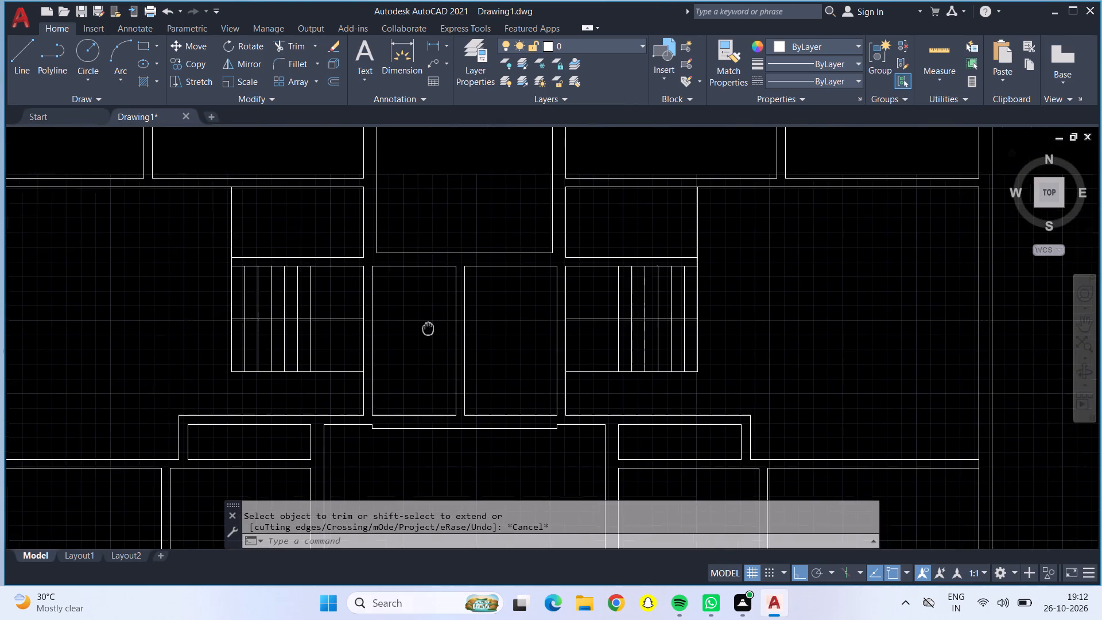
middle_drag(429, 333, 436, 350)
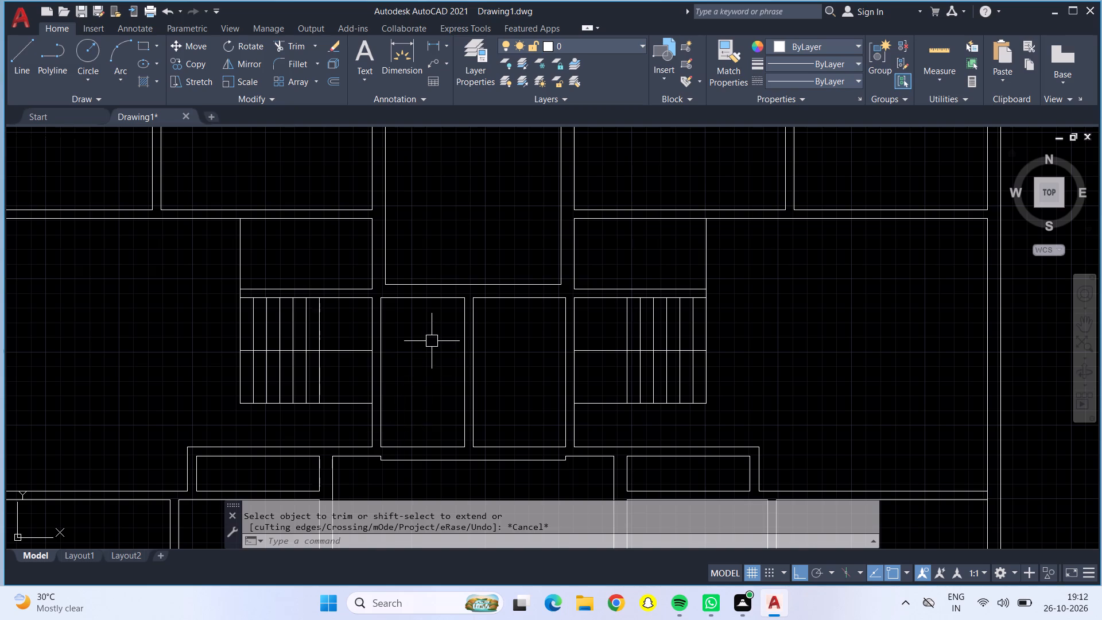
scroll(388, 402, up, 1)
middle_drag(402, 408, 486, 266)
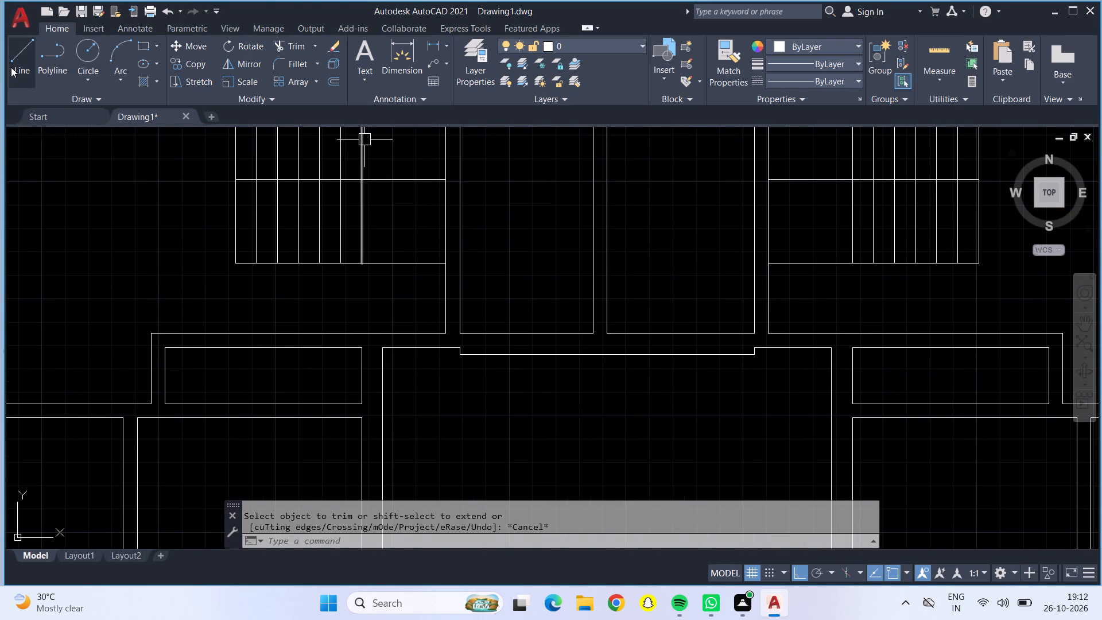
click(11, 61)
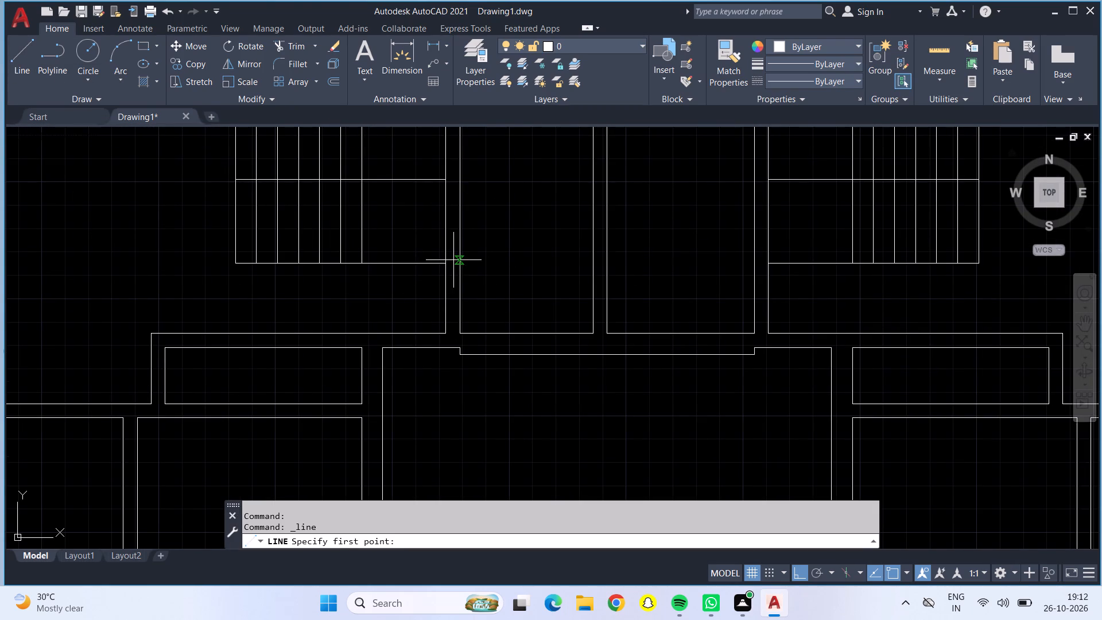
click(444, 259)
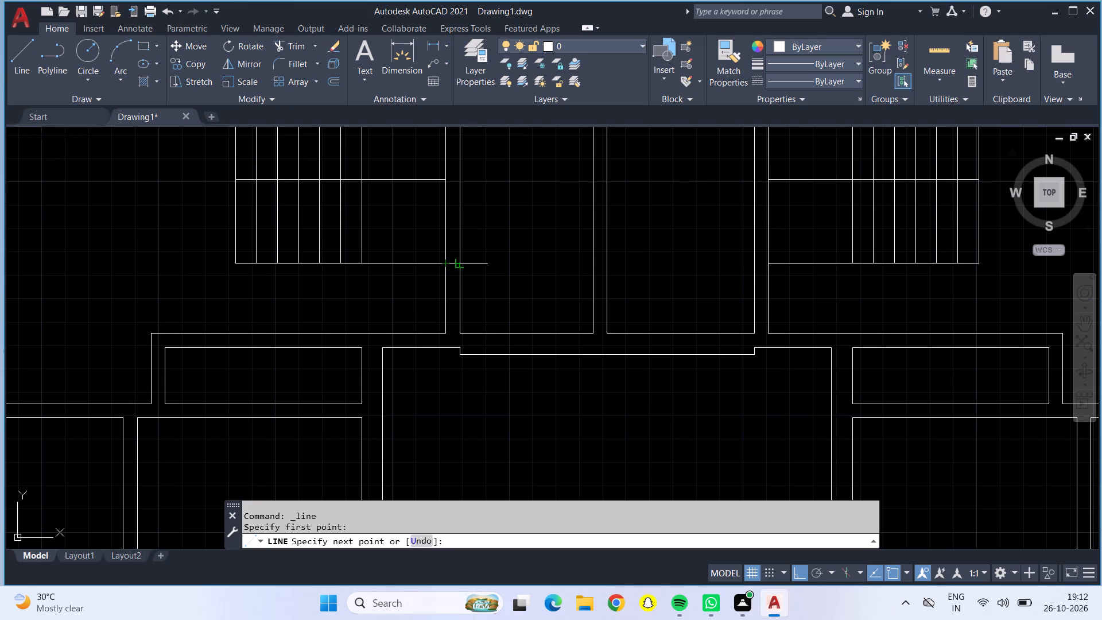
click(457, 259)
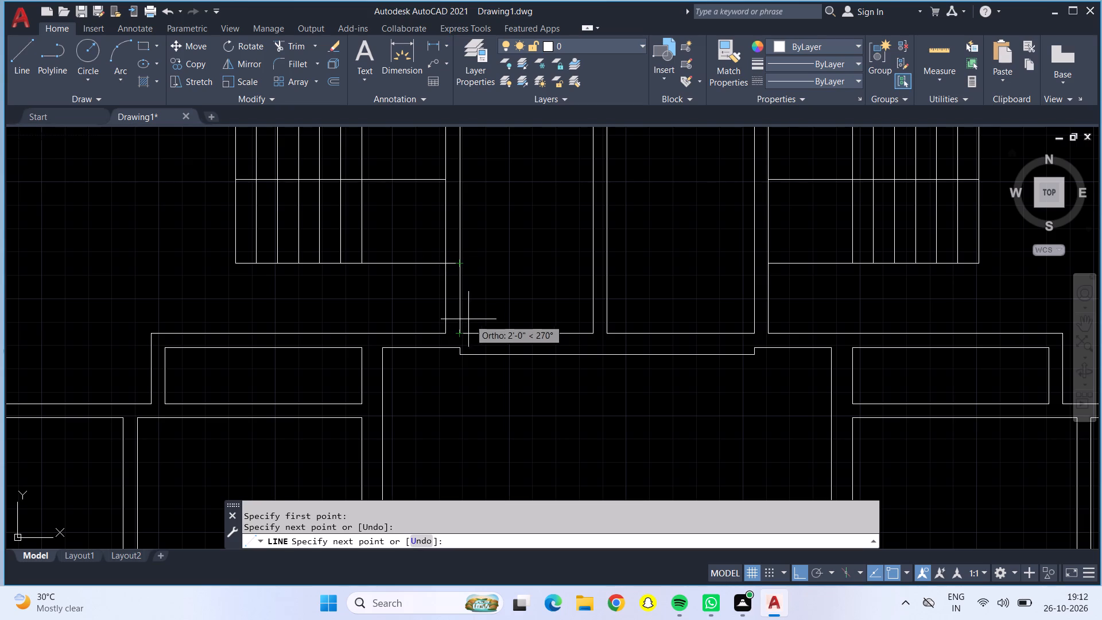
key(Escape)
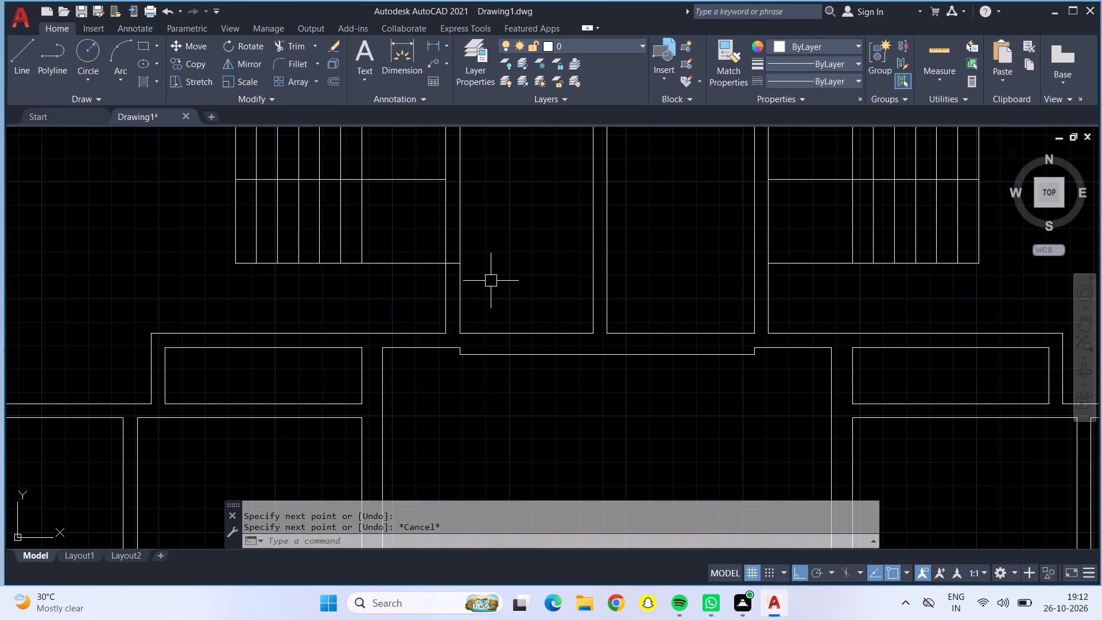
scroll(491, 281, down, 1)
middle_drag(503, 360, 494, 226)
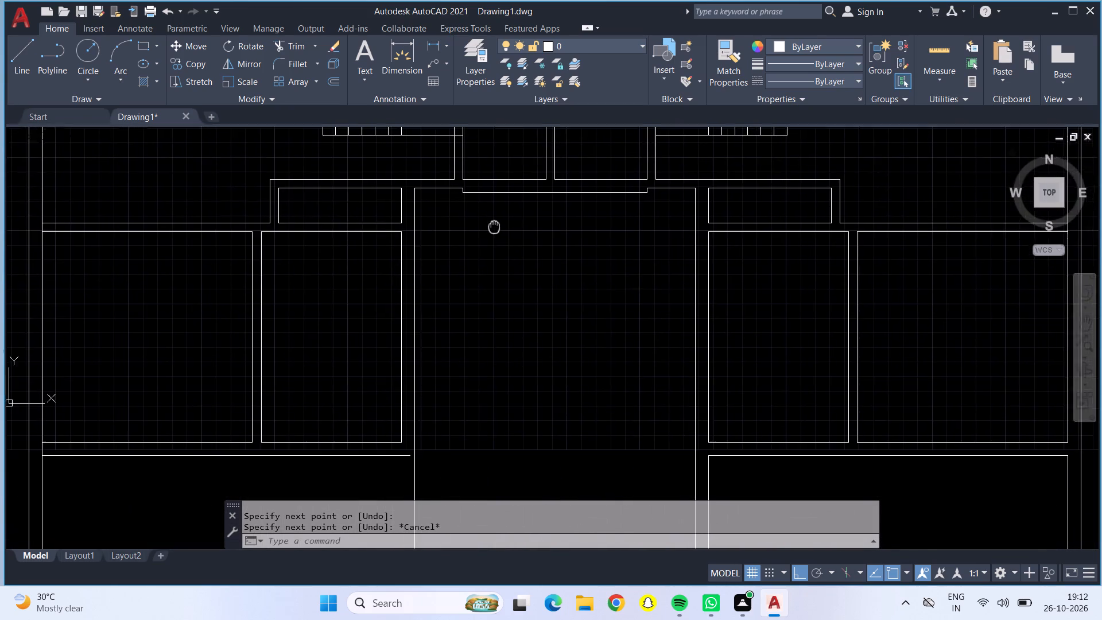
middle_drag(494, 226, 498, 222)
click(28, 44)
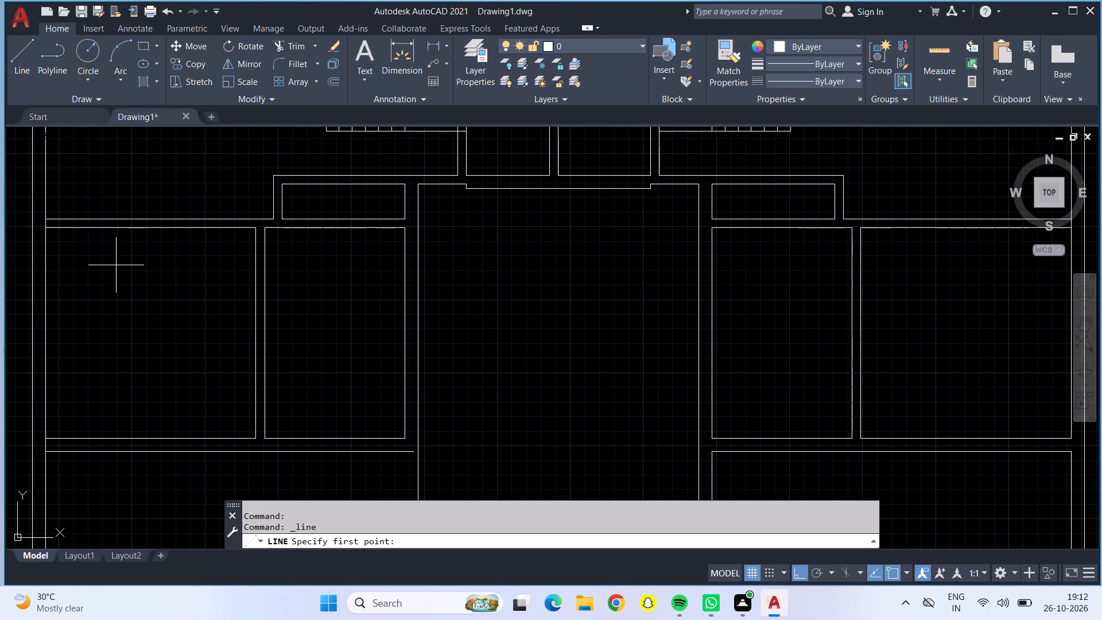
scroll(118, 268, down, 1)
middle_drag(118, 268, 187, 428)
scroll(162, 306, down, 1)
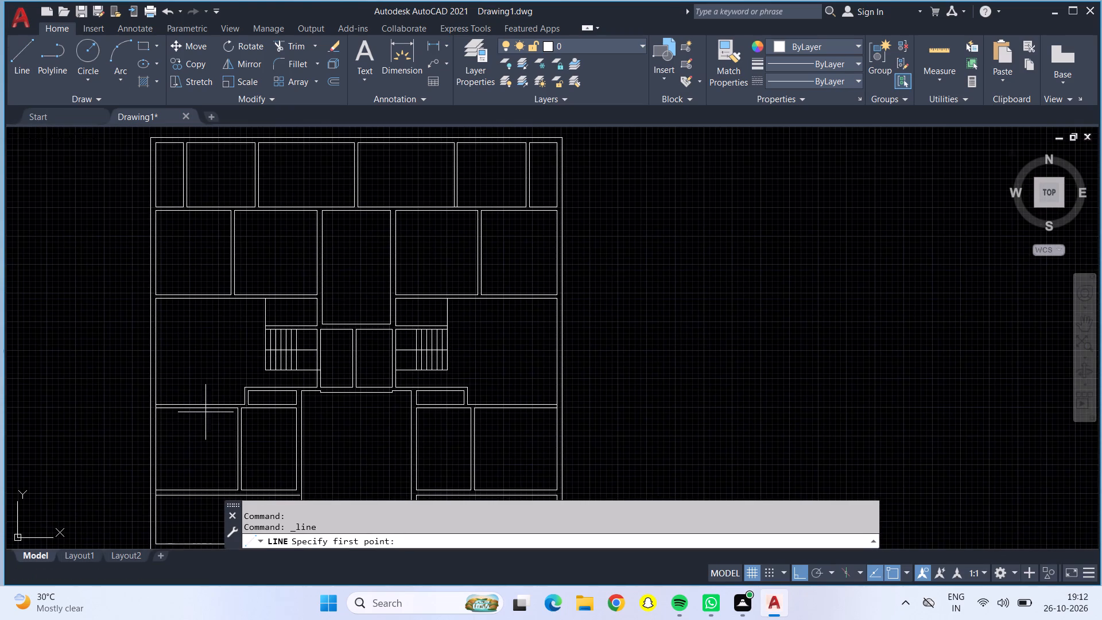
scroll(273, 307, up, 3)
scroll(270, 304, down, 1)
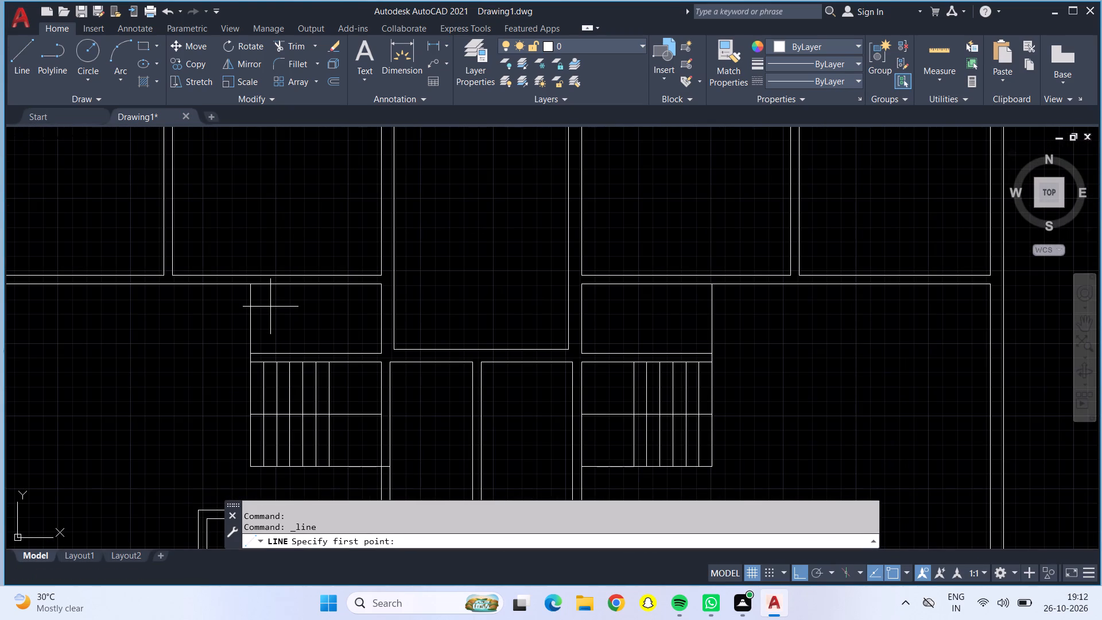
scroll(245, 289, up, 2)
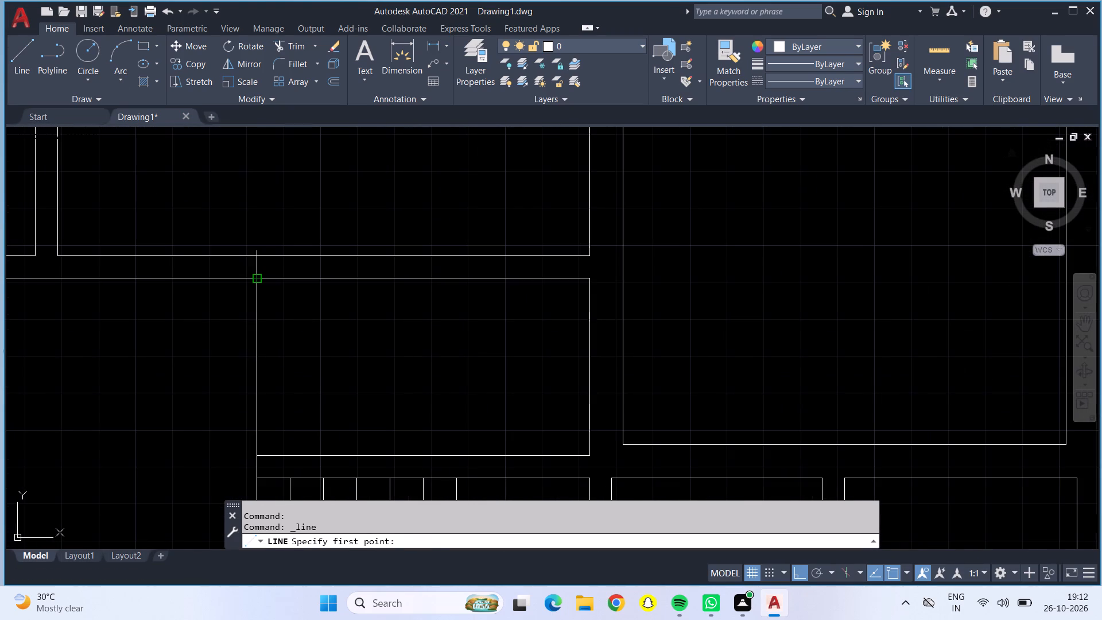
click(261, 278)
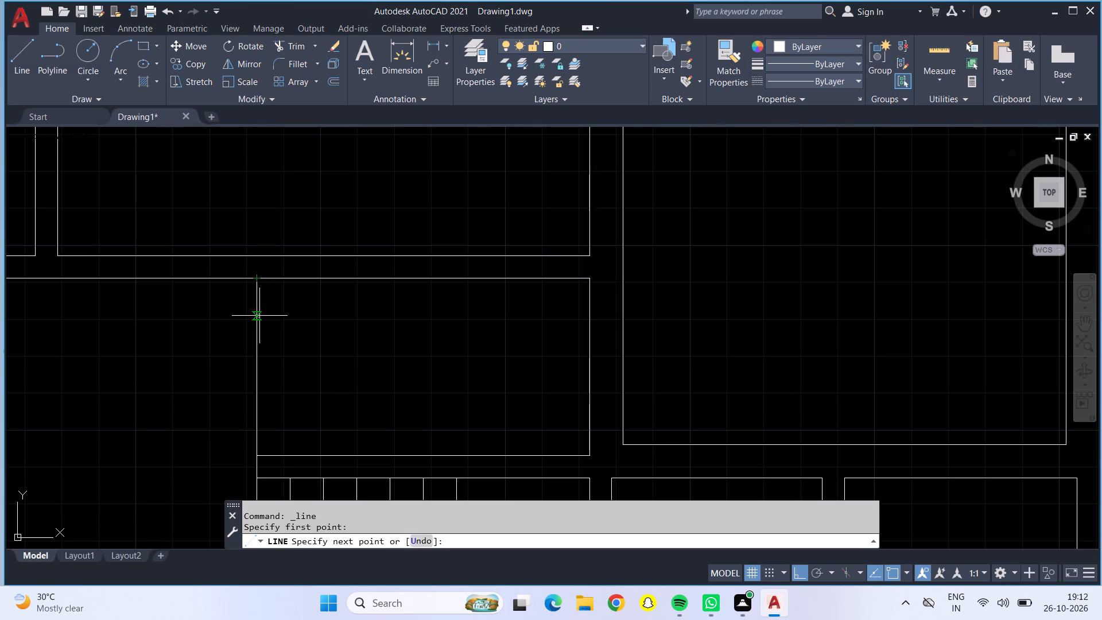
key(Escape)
Offset the outer side lines of both staircases and of the small spaces above them 6" outward.
scroll(259, 316, down, 2)
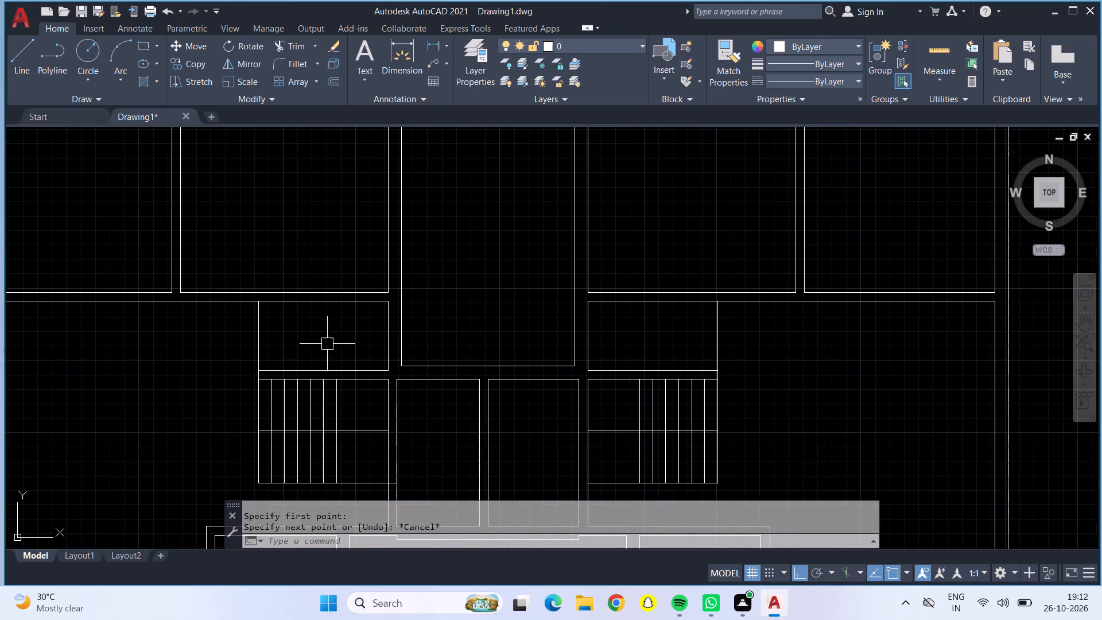
key(o)
key(Return)
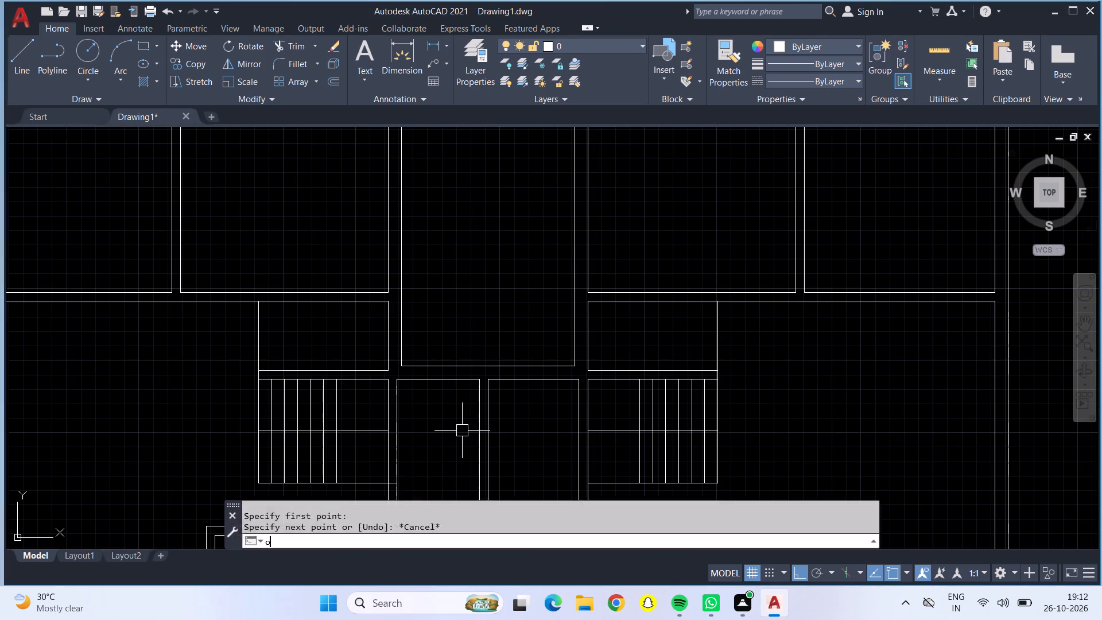
key(6)
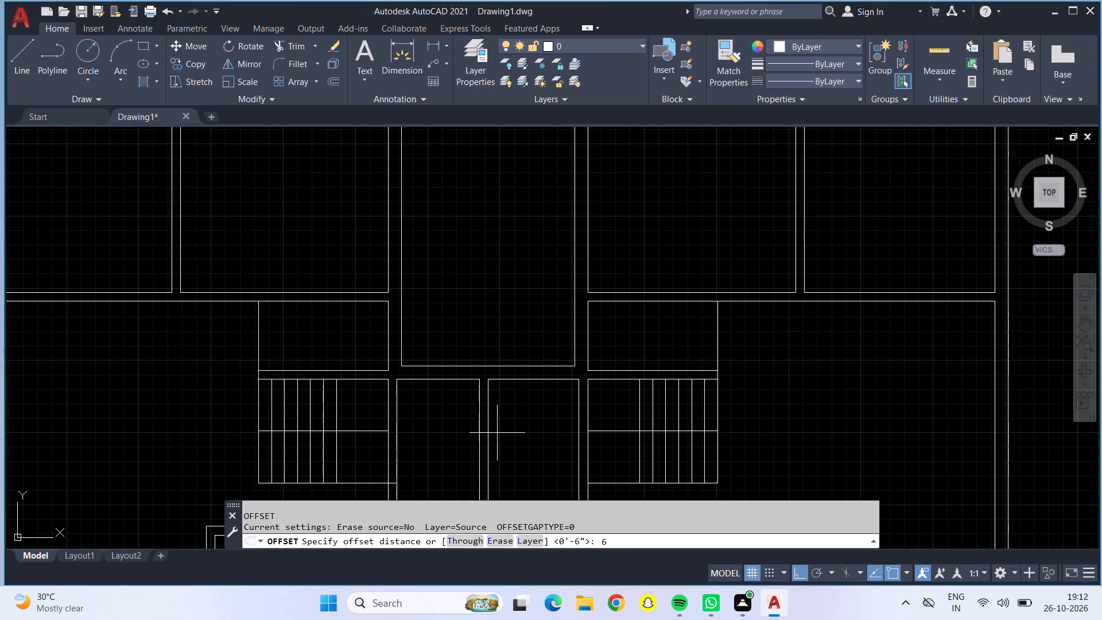
key(shift+quotedbl)
key(Return)
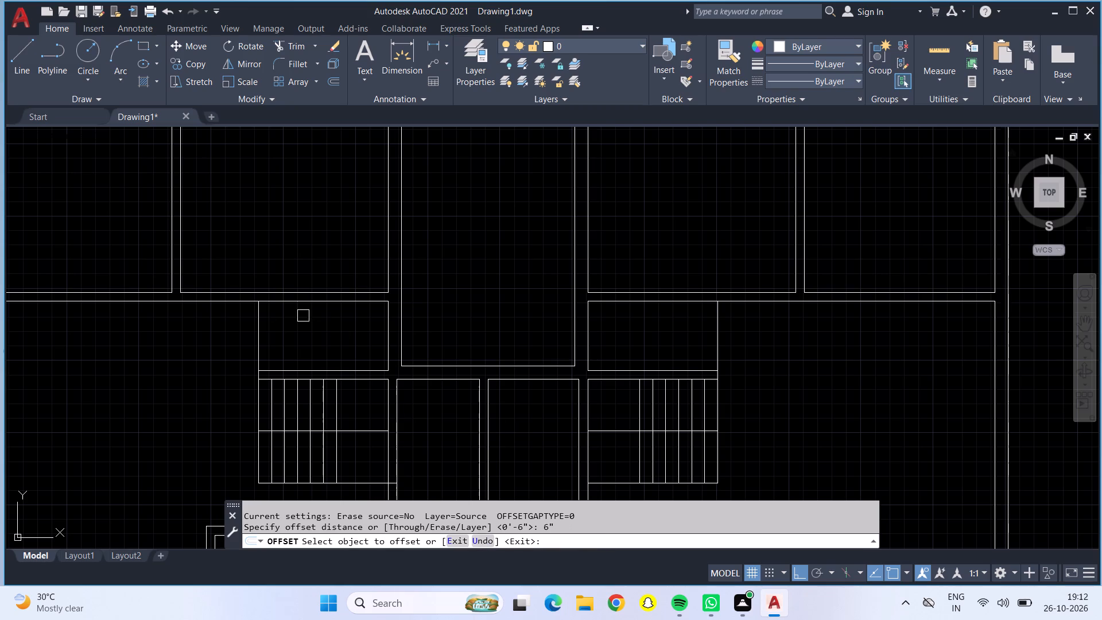
click(258, 332)
click(246, 327)
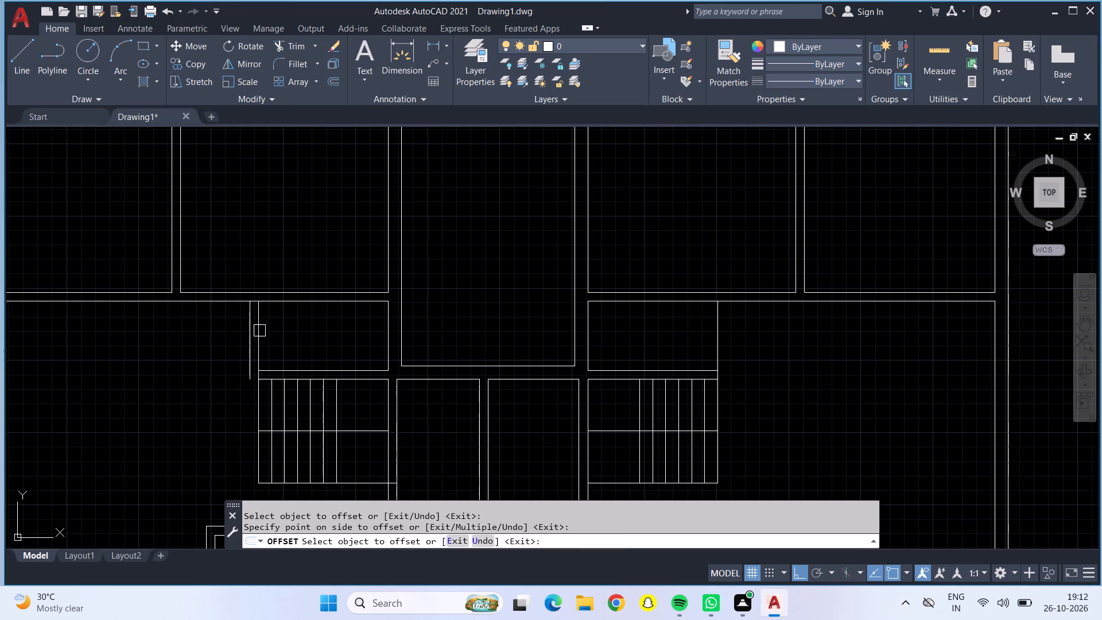
click(718, 335)
click(764, 341)
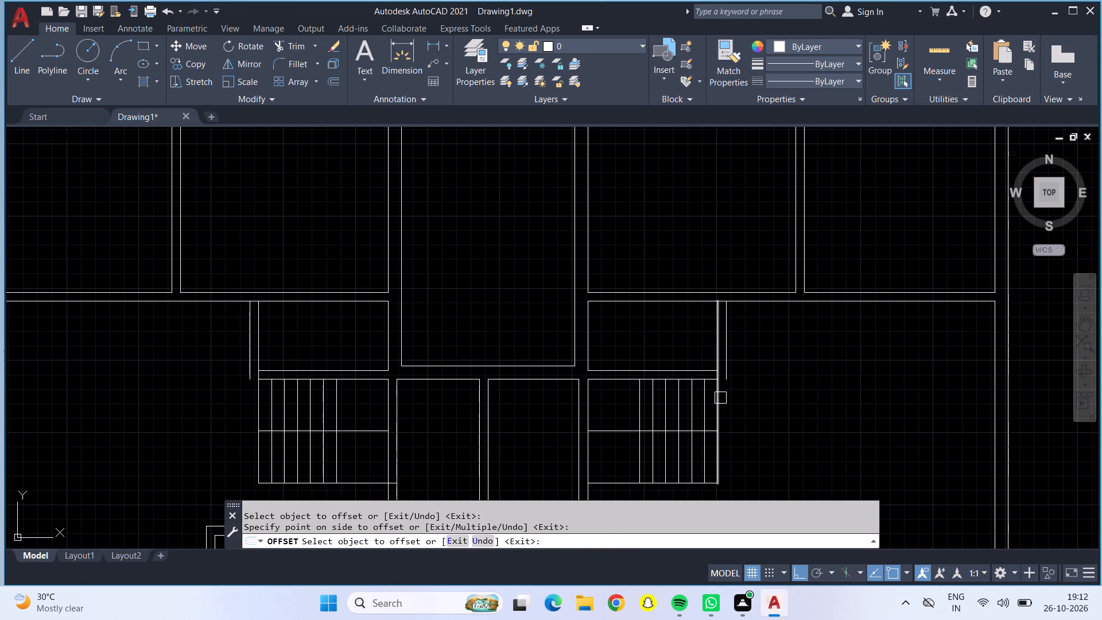
click(720, 398)
click(737, 403)
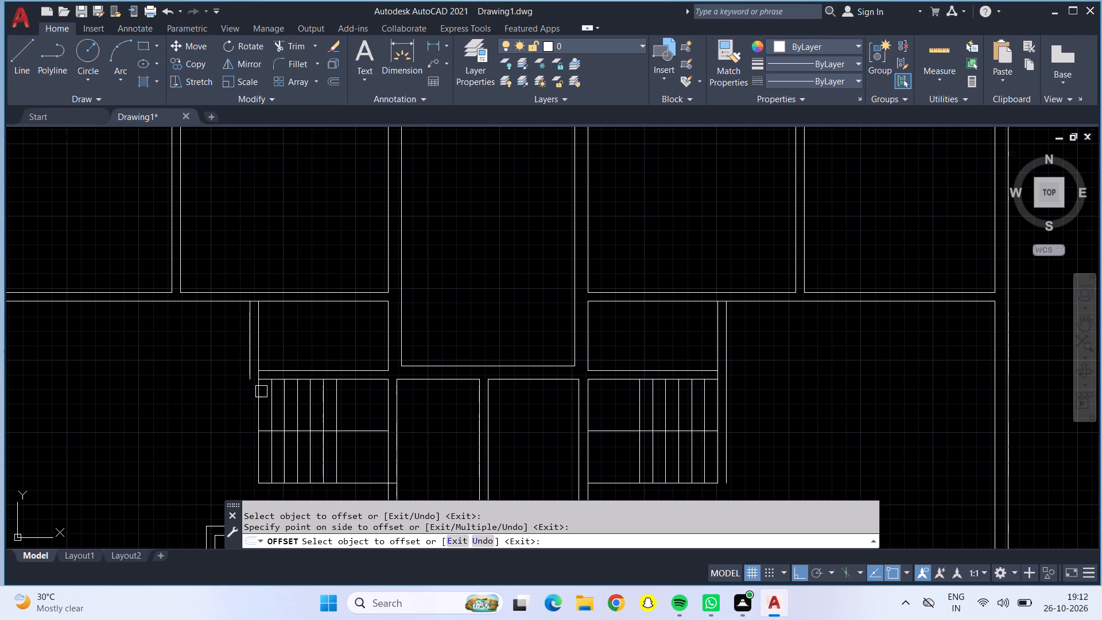
click(260, 392)
click(234, 382)
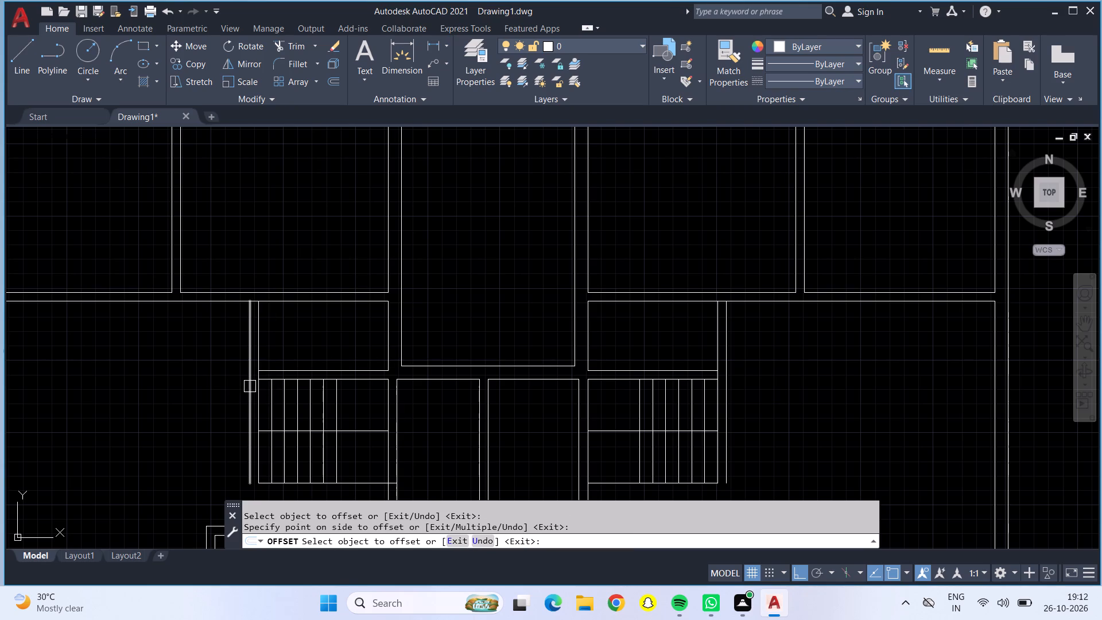
key(Escape)
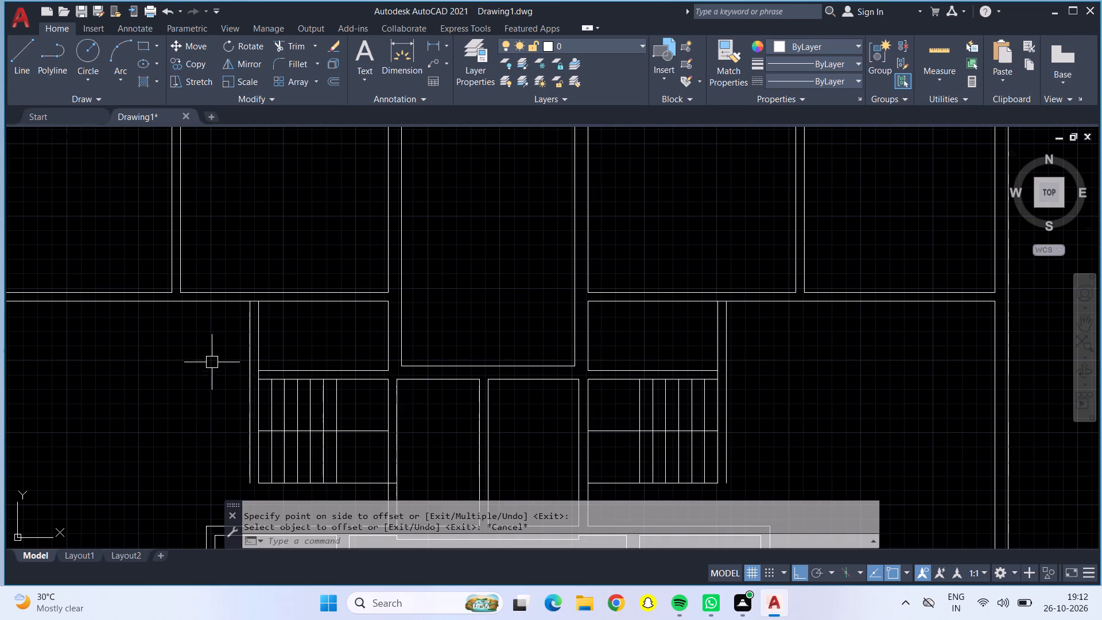
key(Escape)
Draw a line from the upper-left room's lower-left corner 6" along its bottom wall, then down across the wall thickness.
click(12, 57)
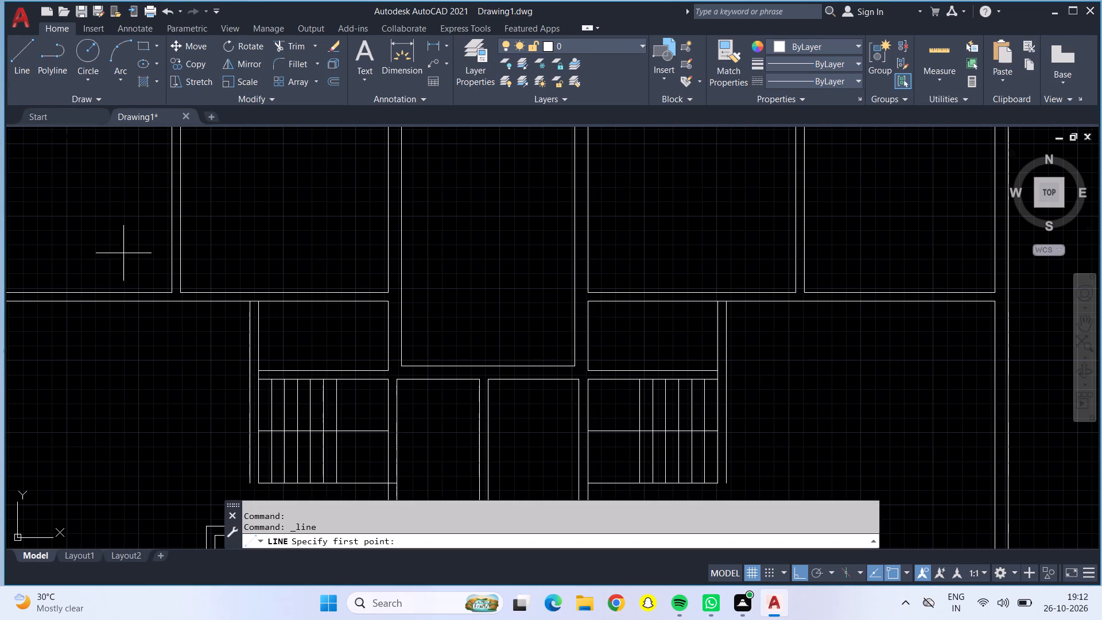
scroll(177, 287, up, 3)
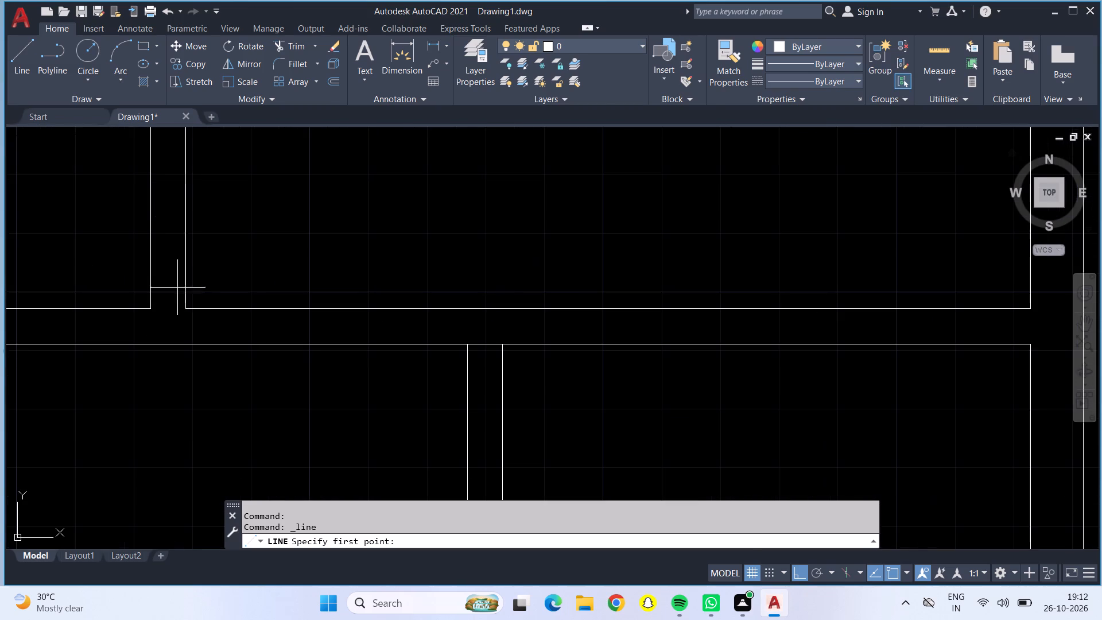
click(185, 304)
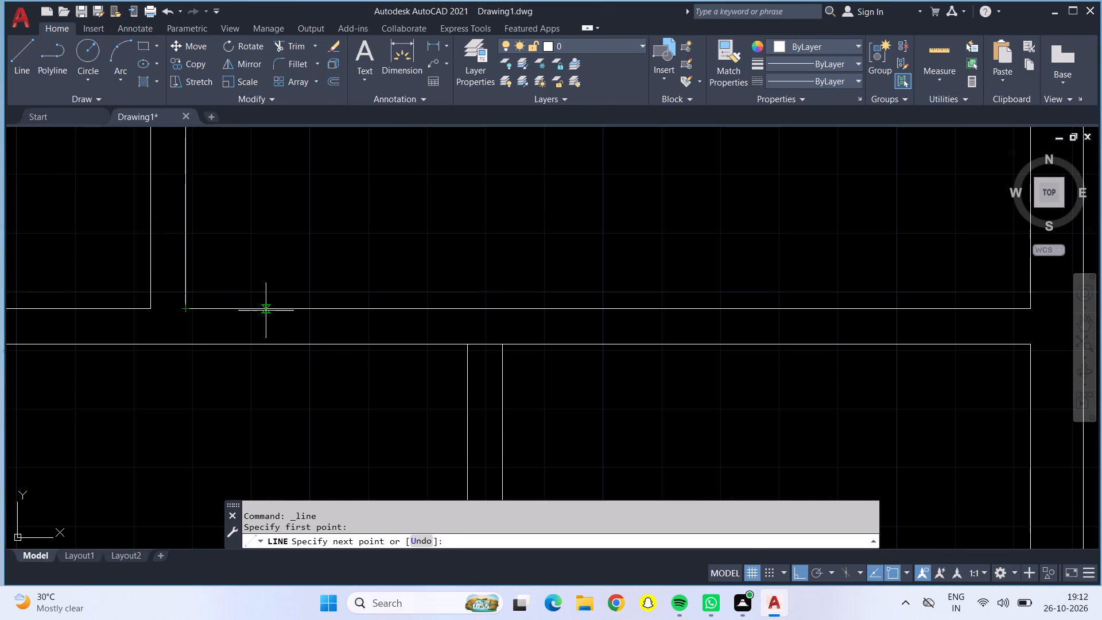
key(6)
key(shift+quotedbl)
key(Return)
click(217, 344)
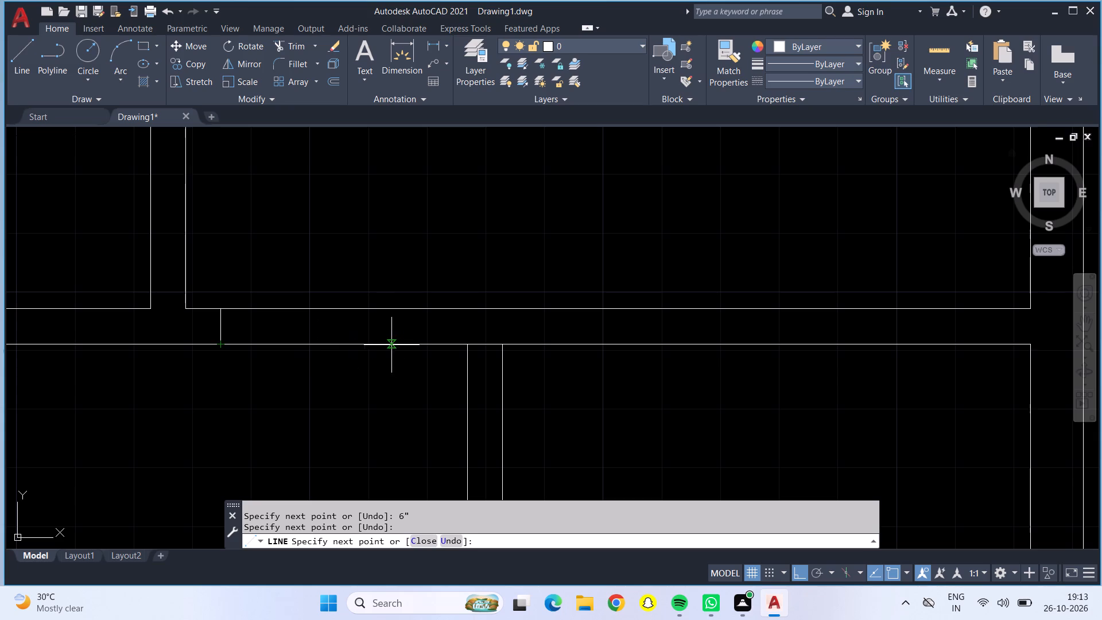
key(apostrophe)
key(Return)
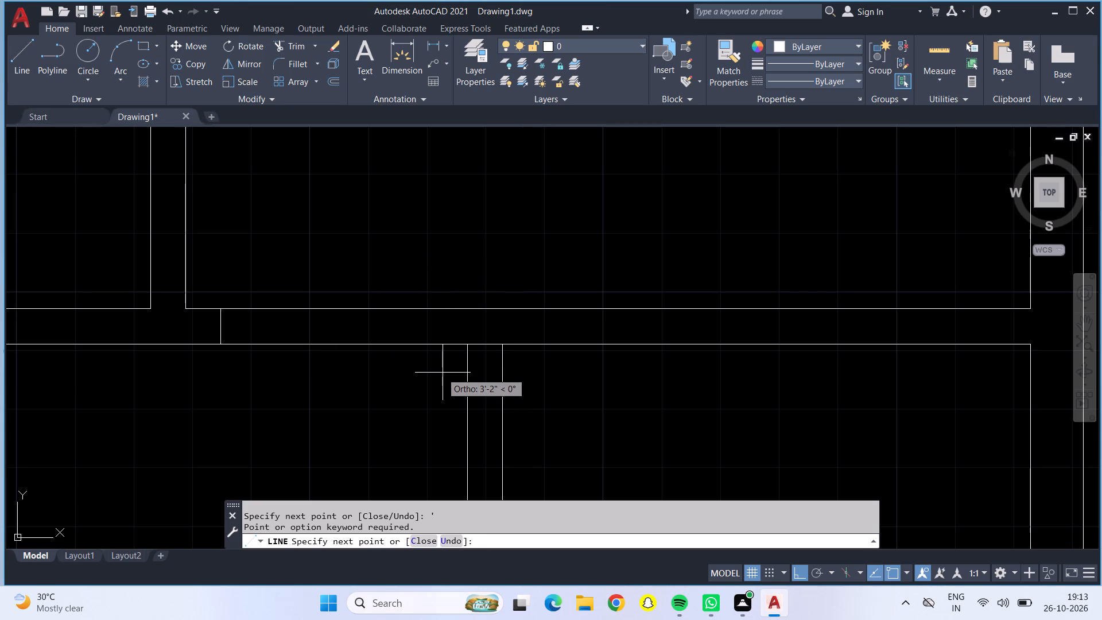
key(Escape)
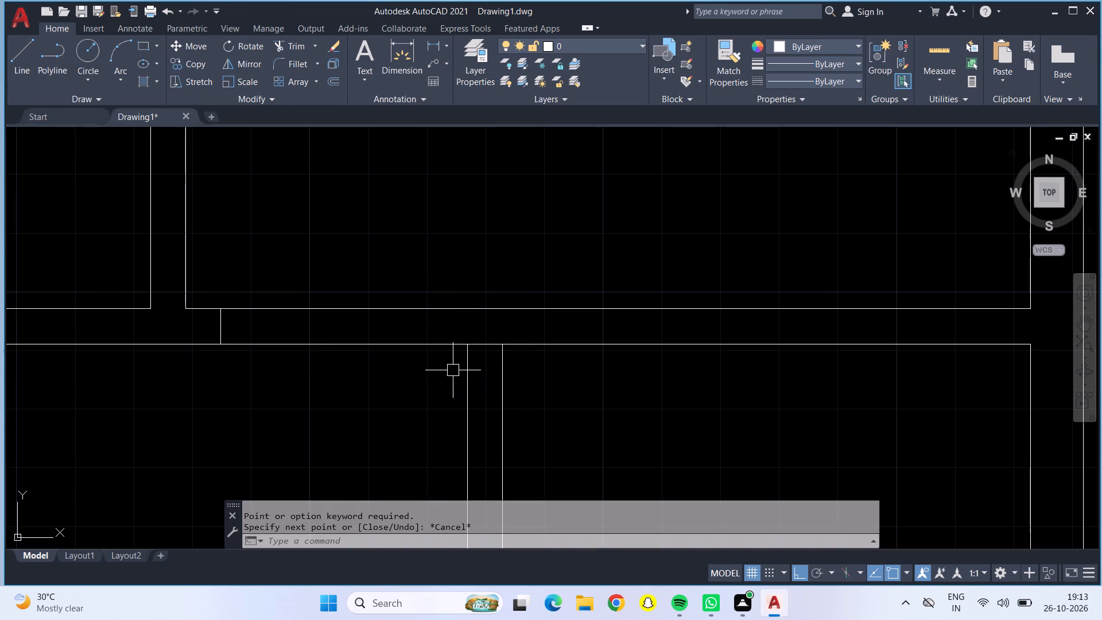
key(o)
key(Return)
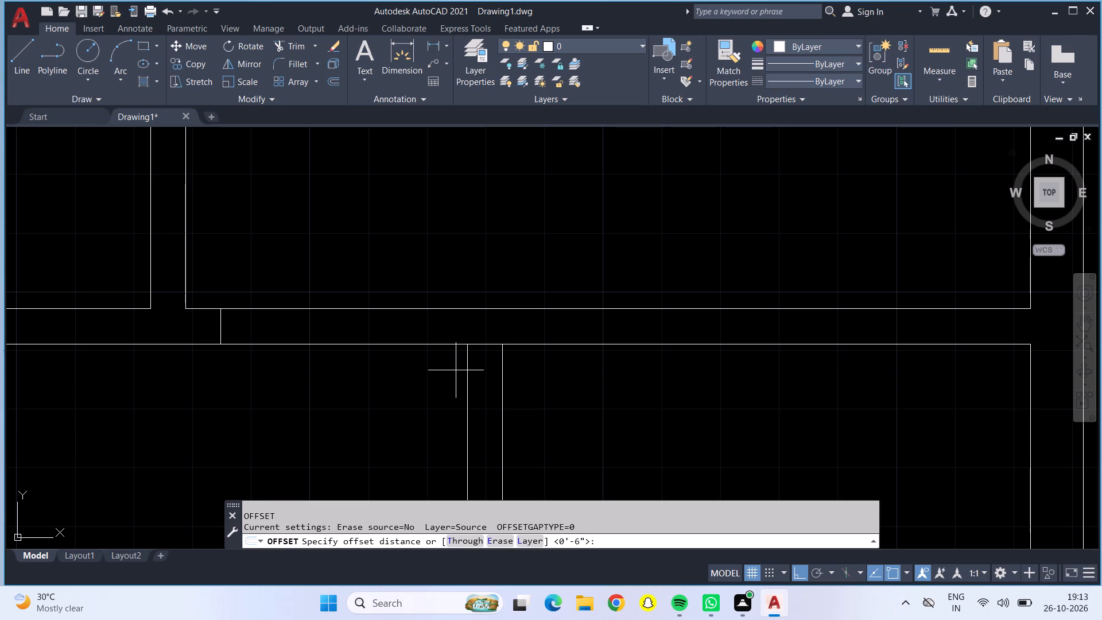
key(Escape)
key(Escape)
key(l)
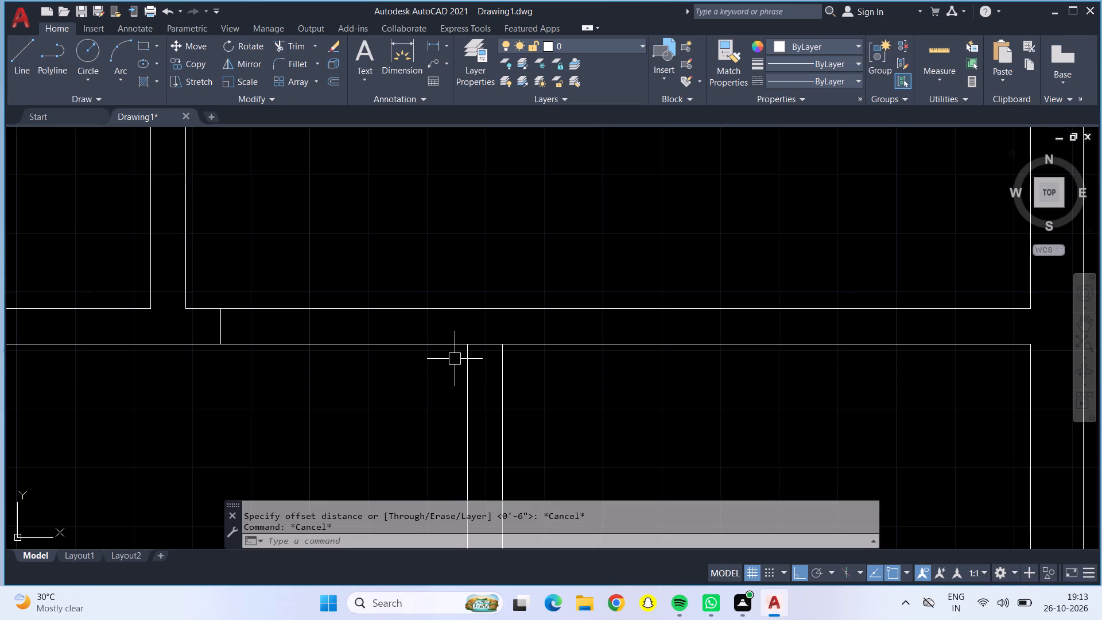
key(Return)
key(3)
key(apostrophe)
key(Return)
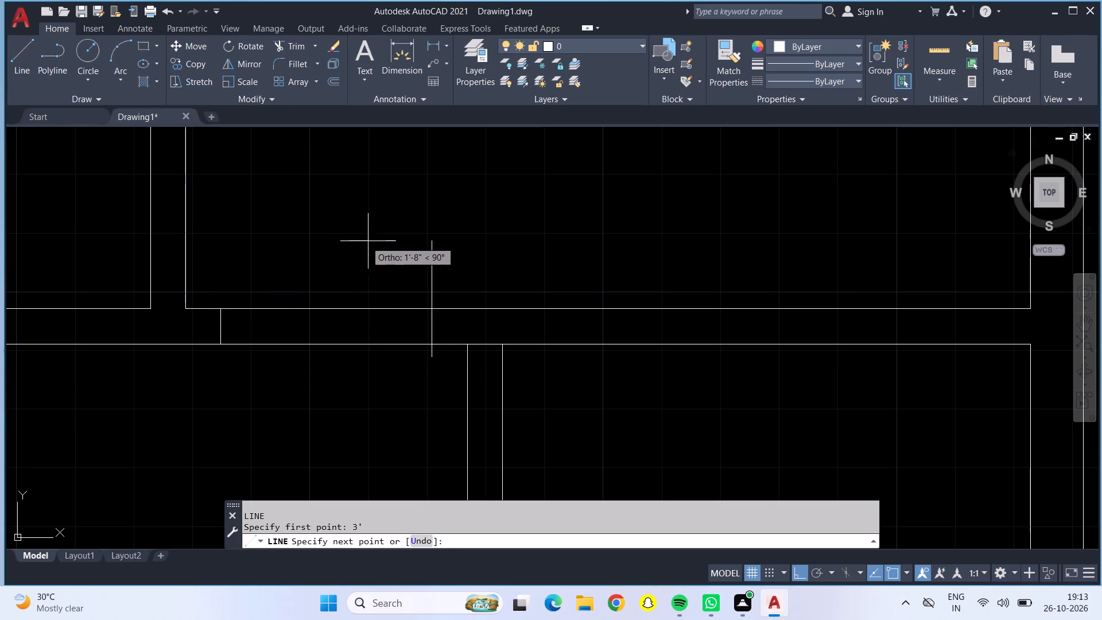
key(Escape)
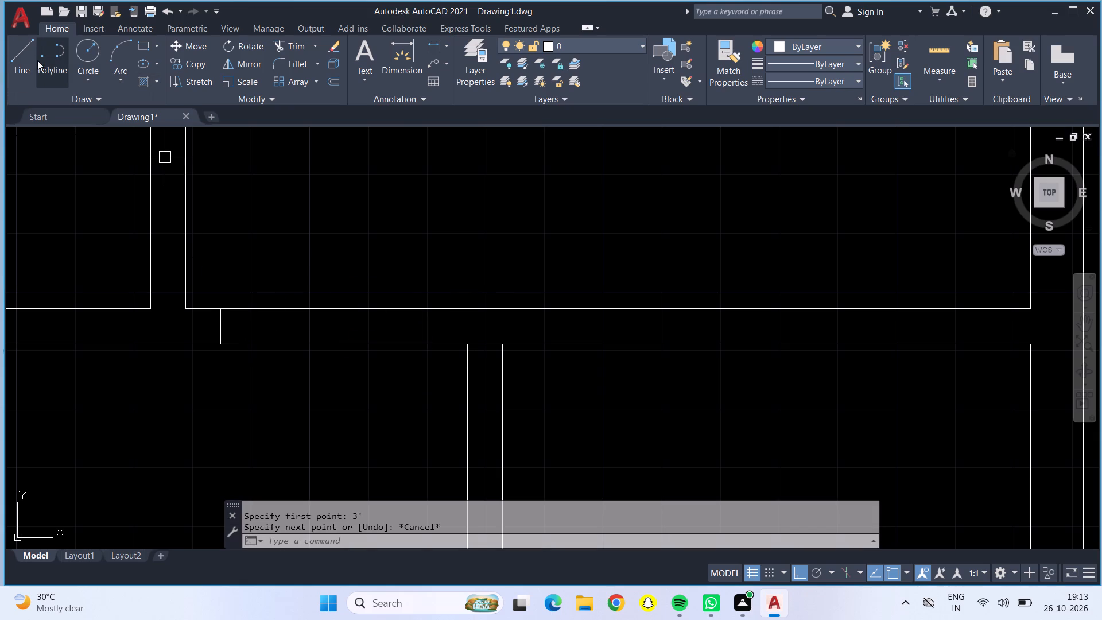
Outline a 3' opening in the bottom wall from the existing cross line, and draw a 3' door line upward from its left jamb.
click(27, 44)
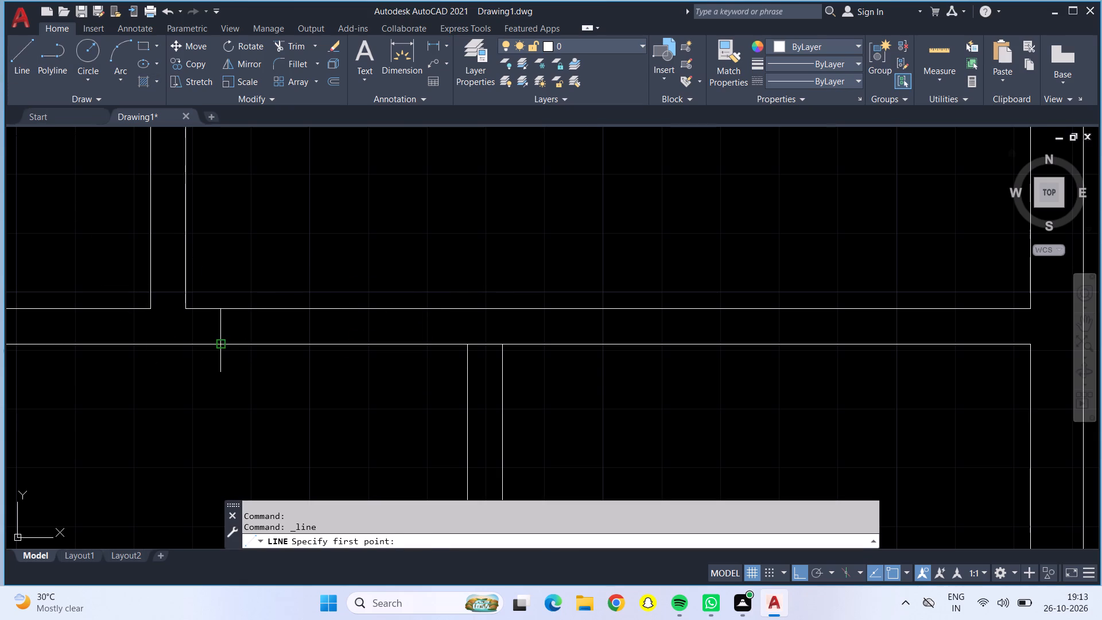
click(224, 343)
text(3')
key(Return)
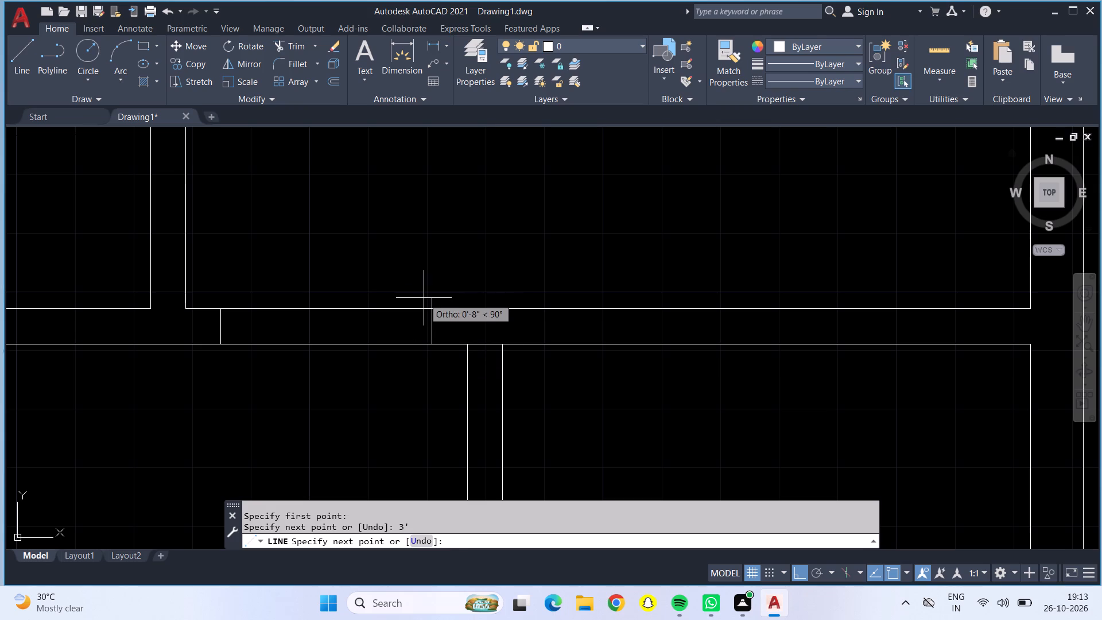
click(434, 311)
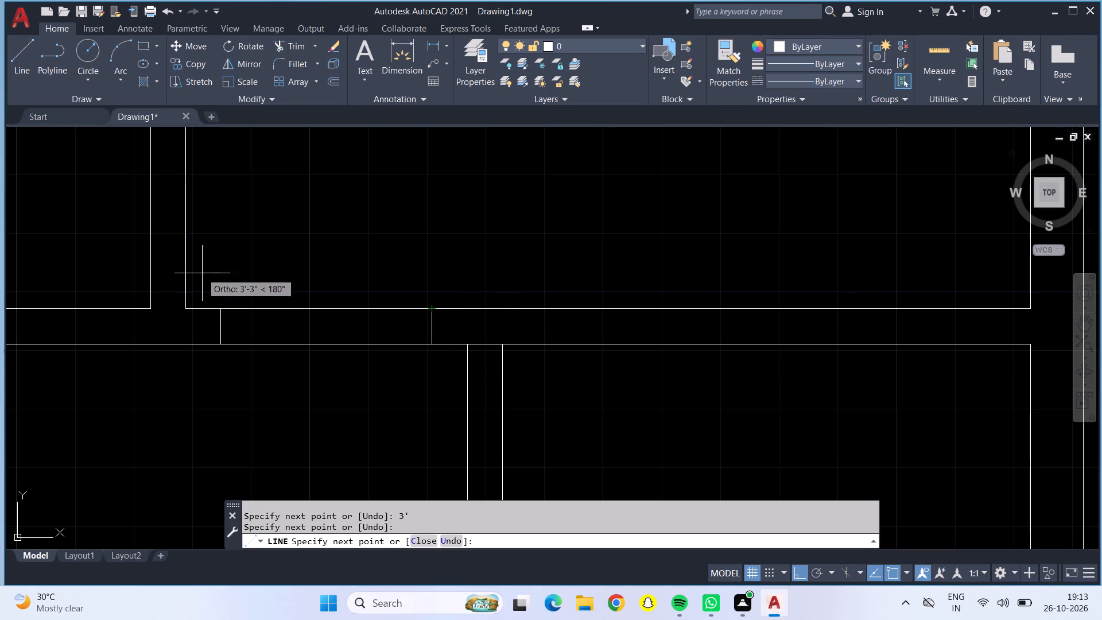
click(220, 309)
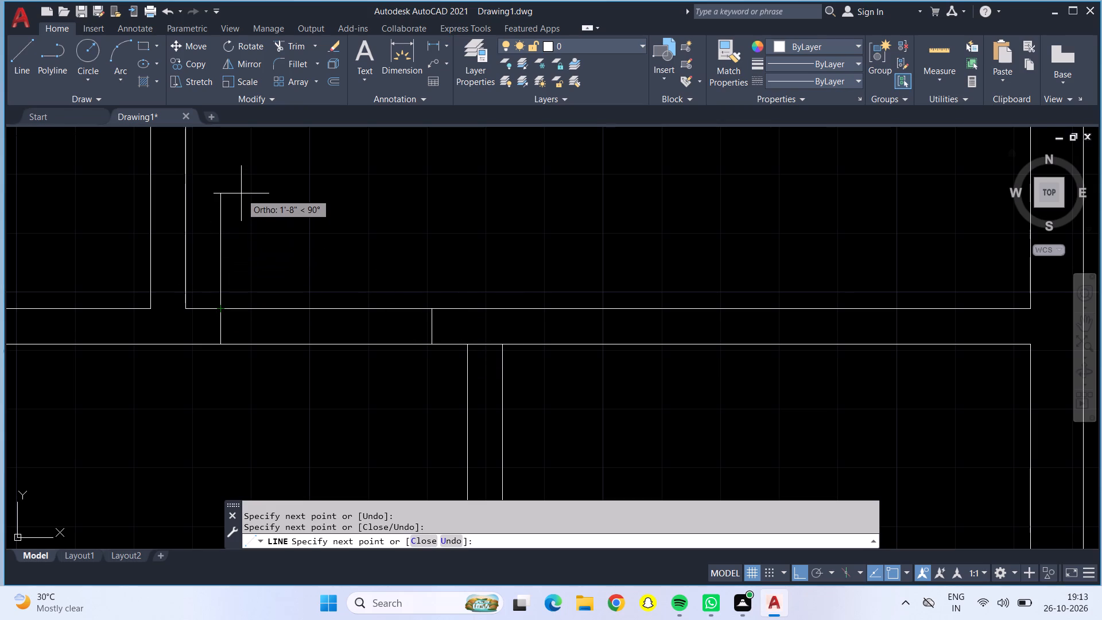
text(3')
key(Return)
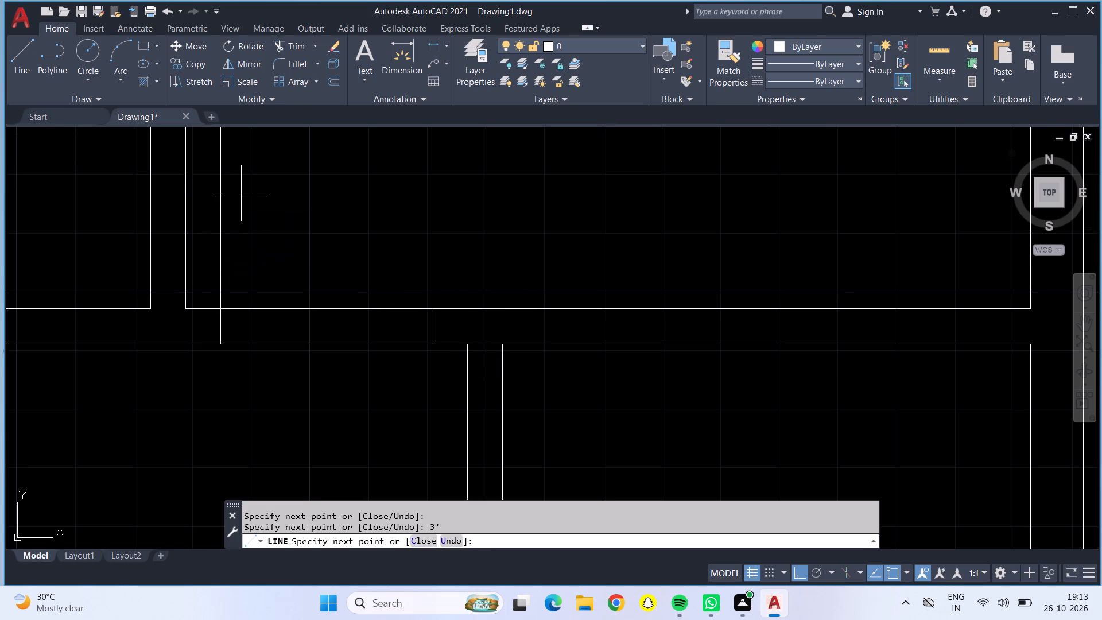
key(Return)
In the adjoining left room's bottom wall, outline a 3' opening 1' from the lower-right corner, with a 3' door line upward from its right jamb.
scroll(241, 193, down, 1)
middle_drag(262, 204, 417, 279)
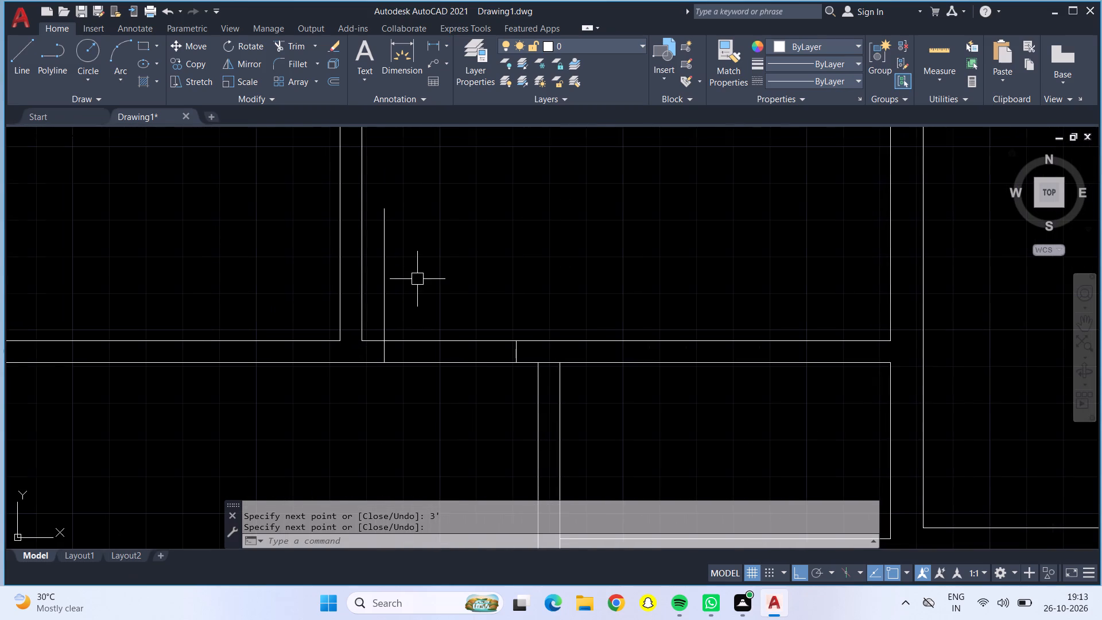
click(25, 56)
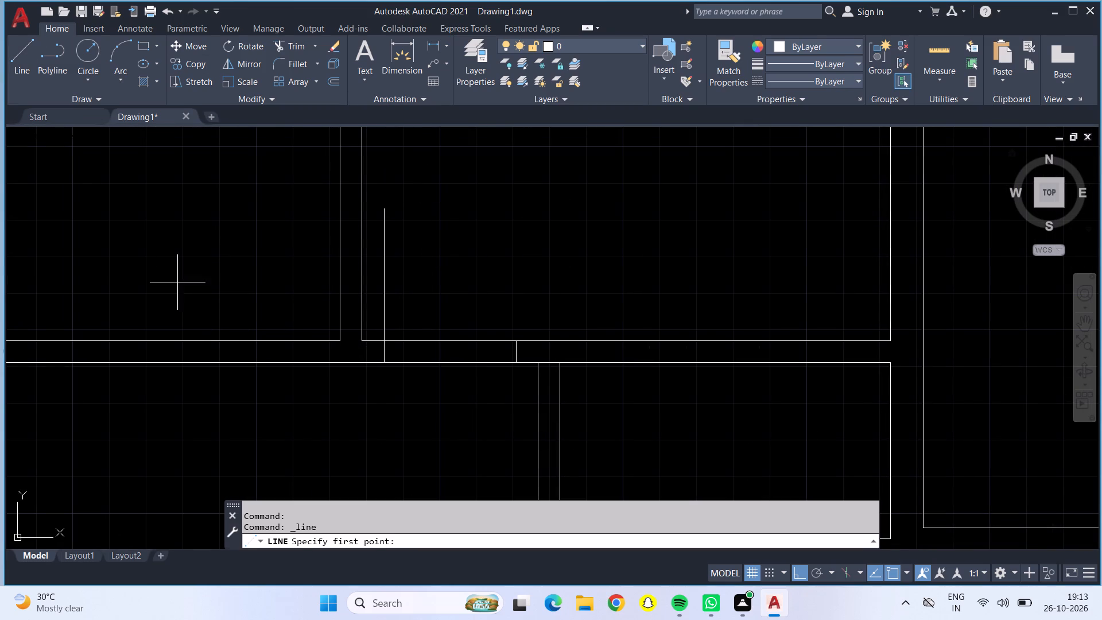
click(340, 343)
key(1)
key(apostrophe)
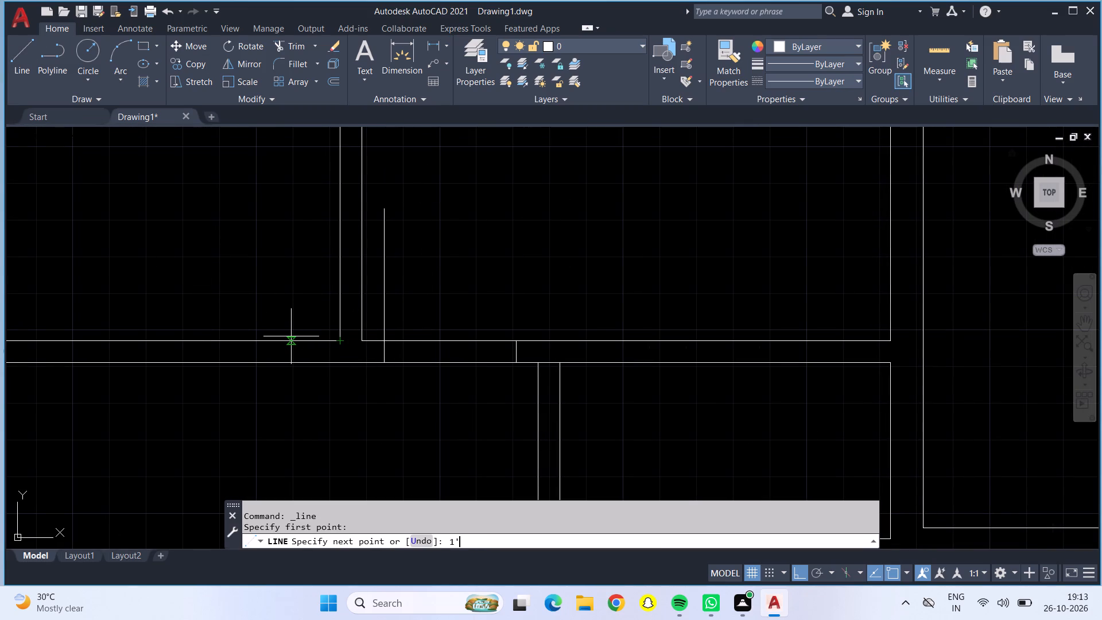
key(Return)
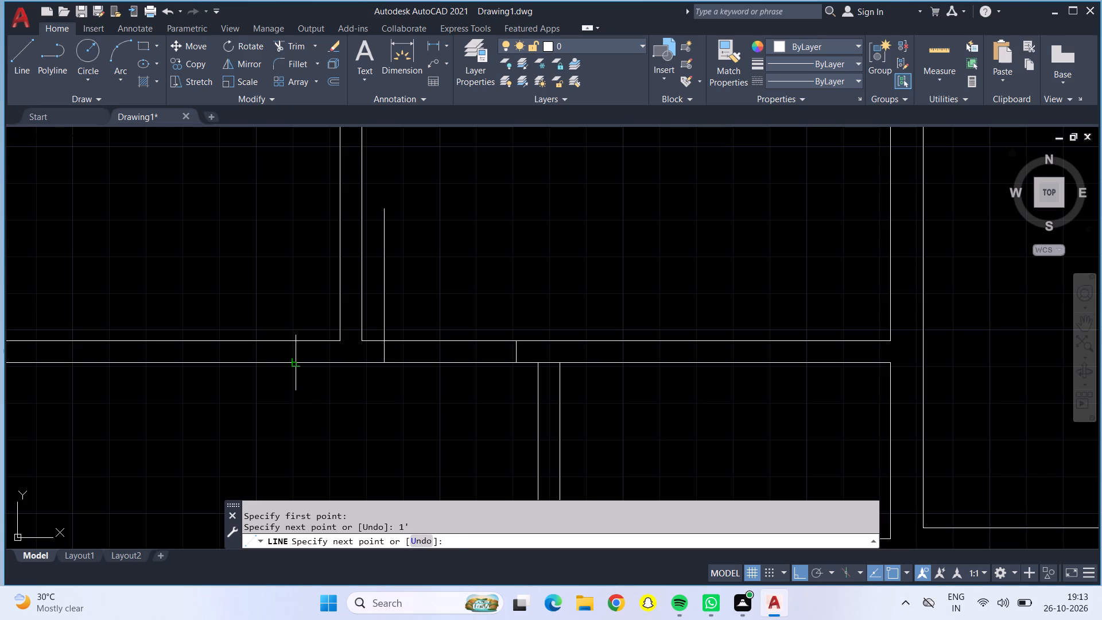
click(294, 362)
text(3')
key(Return)
scroll(170, 343, down, 1)
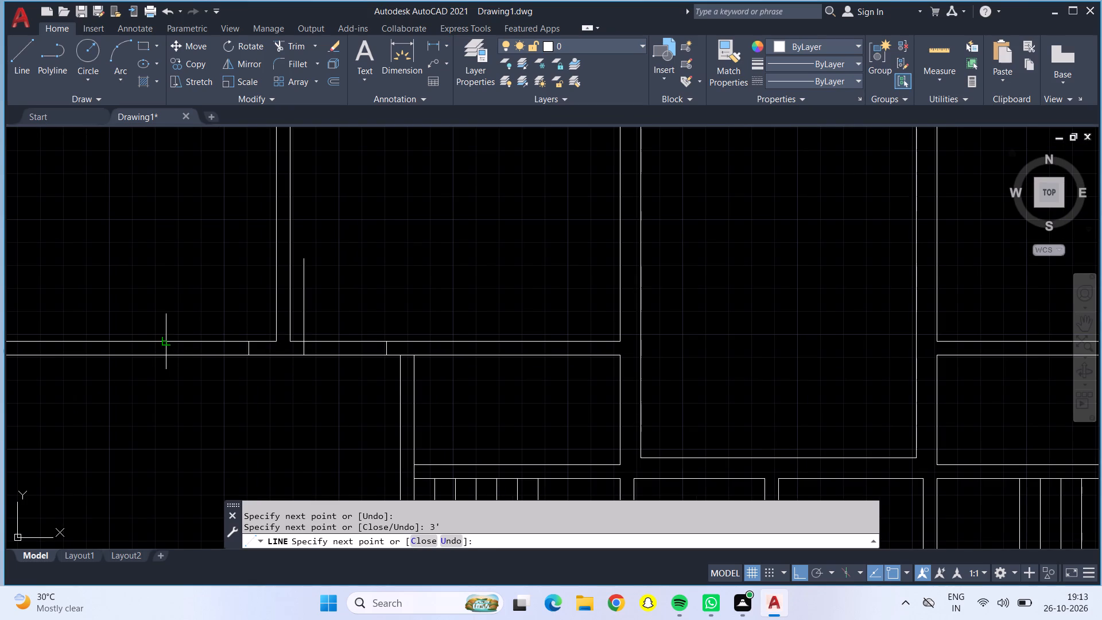
click(166, 342)
click(246, 342)
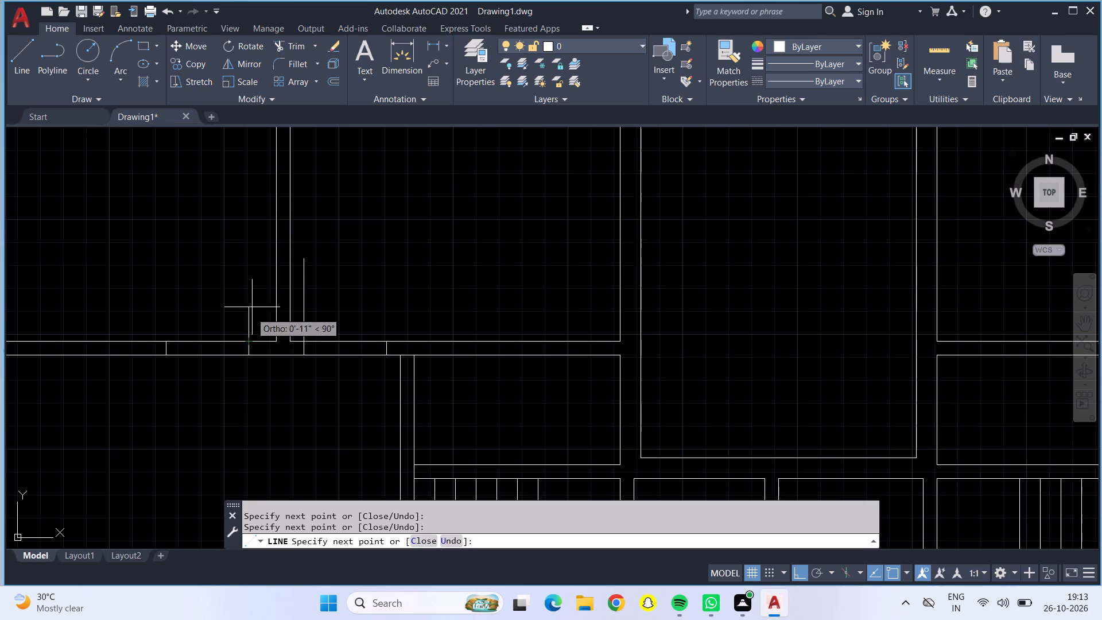
text(3')
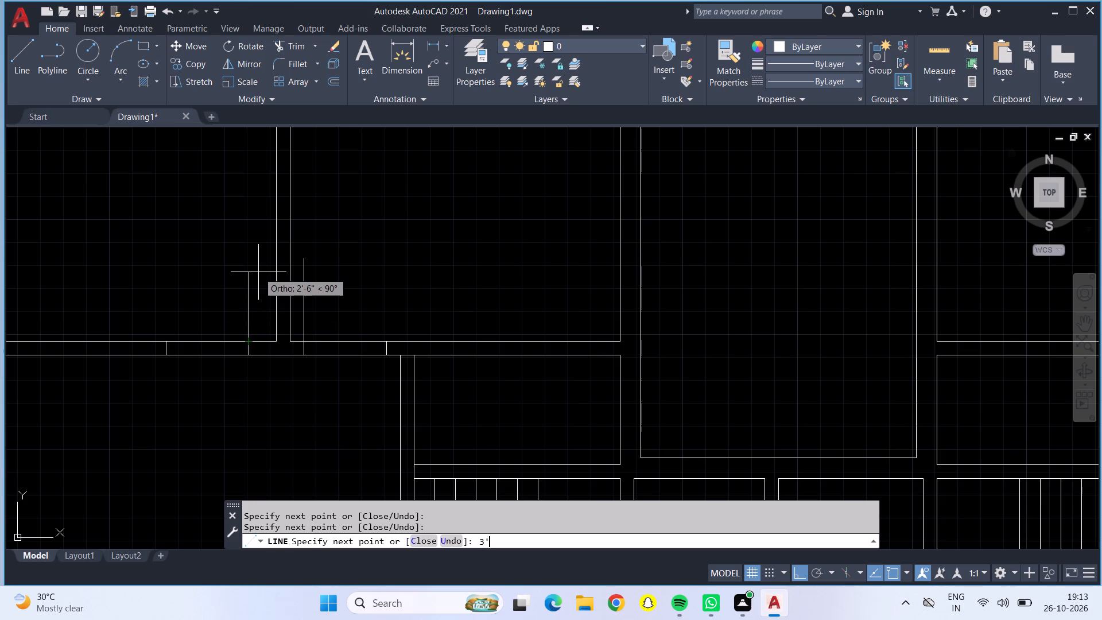
key(Return)
key(Return)
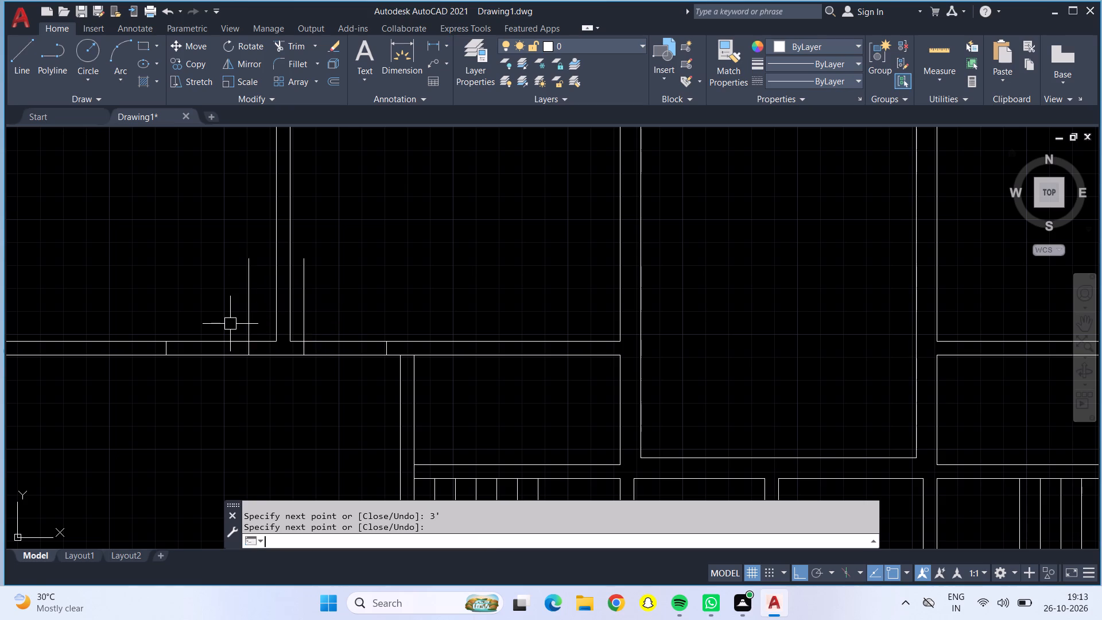
Draw a line from the narrow top-left room's lower-right corner 6" left along its bottom wall.
scroll(267, 301, down, 1)
middle_drag(417, 270, 438, 408)
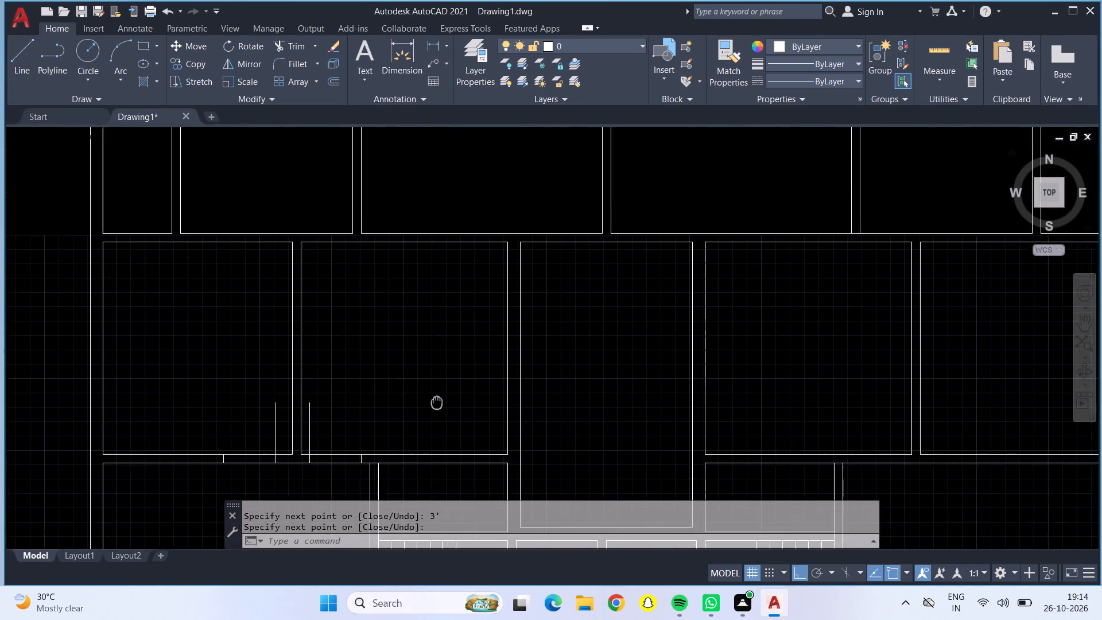
middle_drag(438, 408, 453, 455)
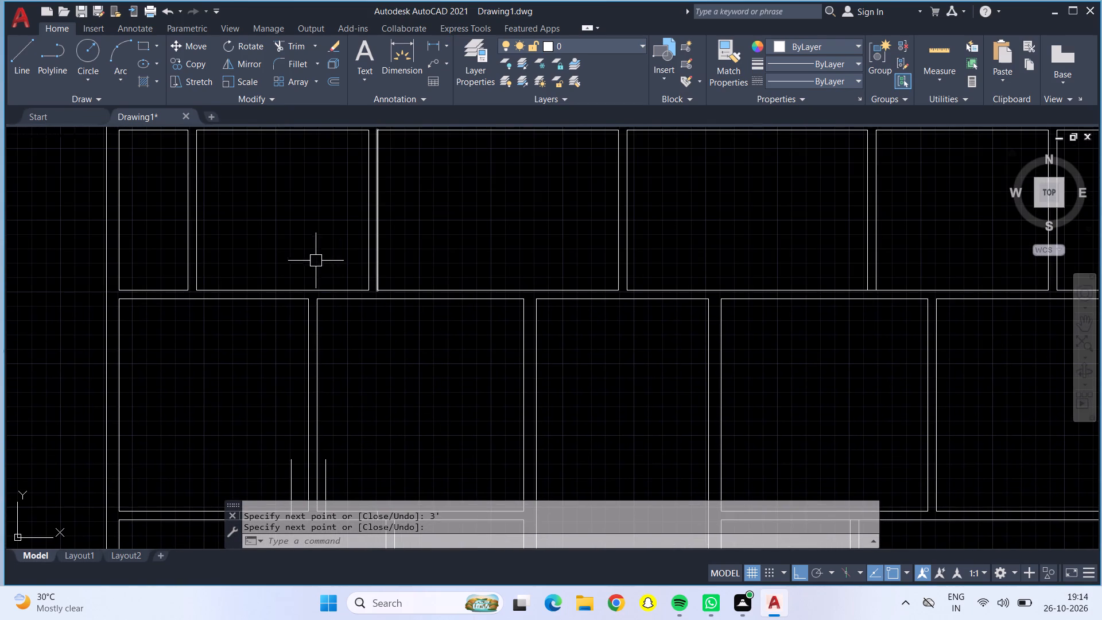
middle_drag(318, 224, 399, 297)
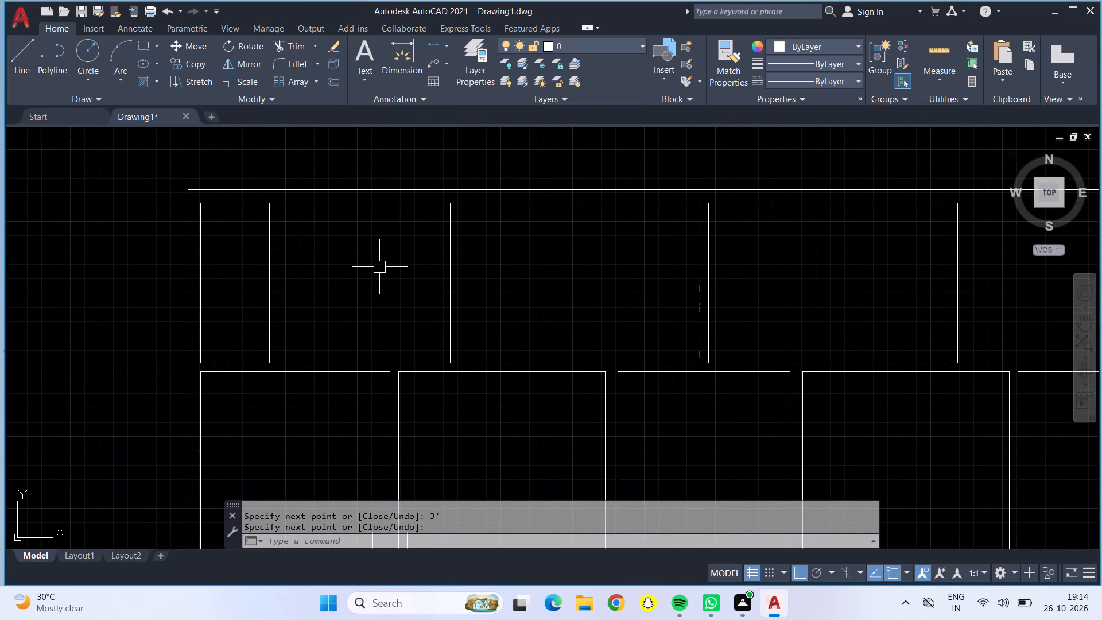
click(21, 46)
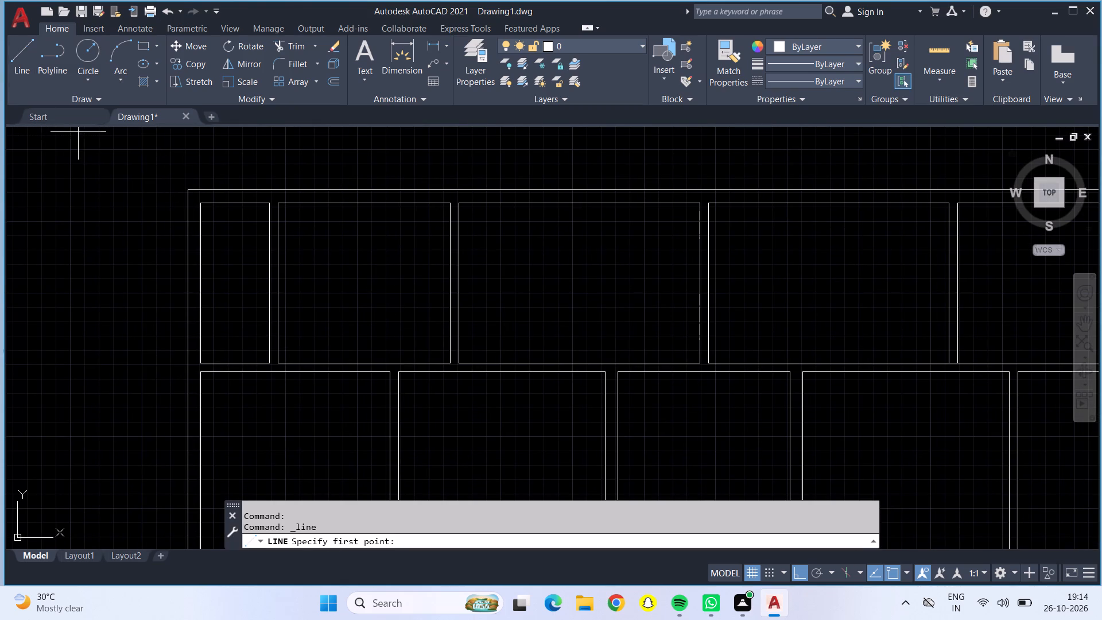
click(267, 364)
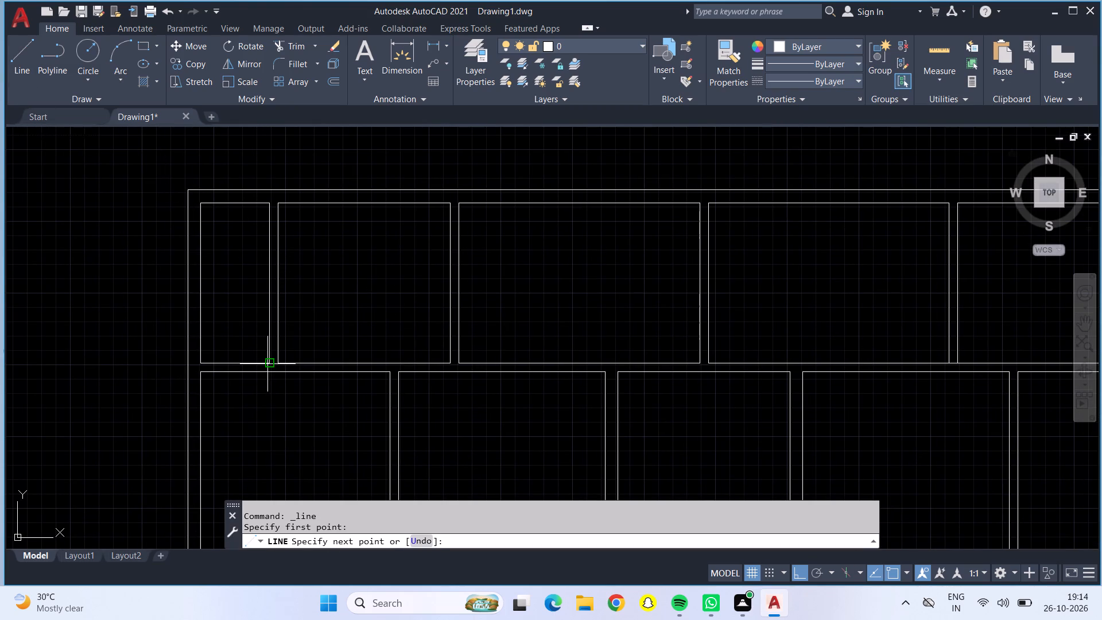
key(6)
key(shift+quotedbl)
key(Return)
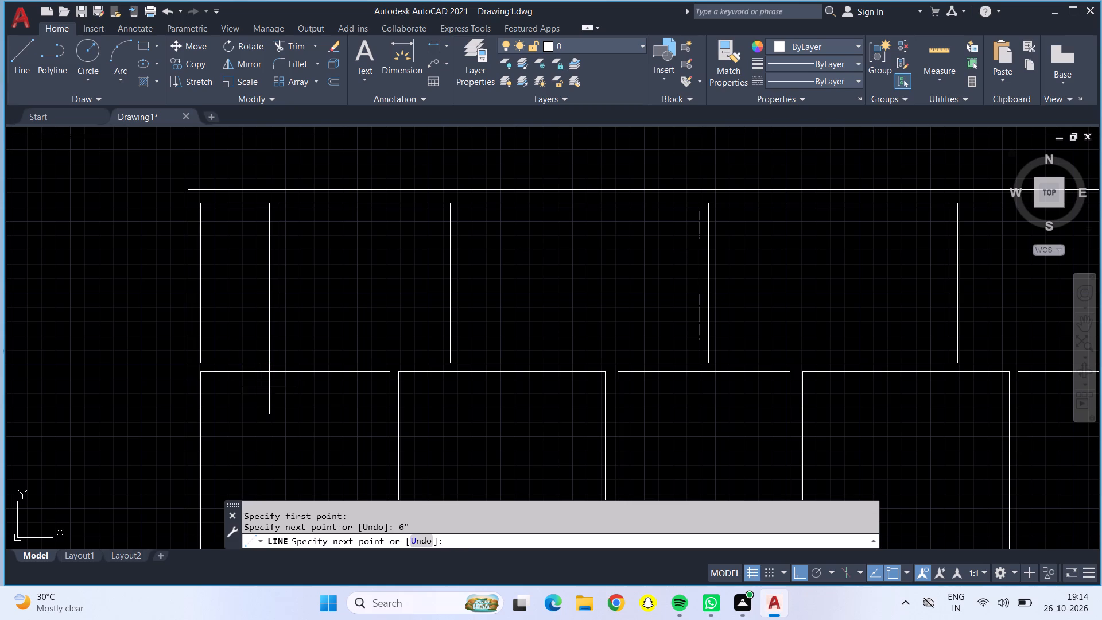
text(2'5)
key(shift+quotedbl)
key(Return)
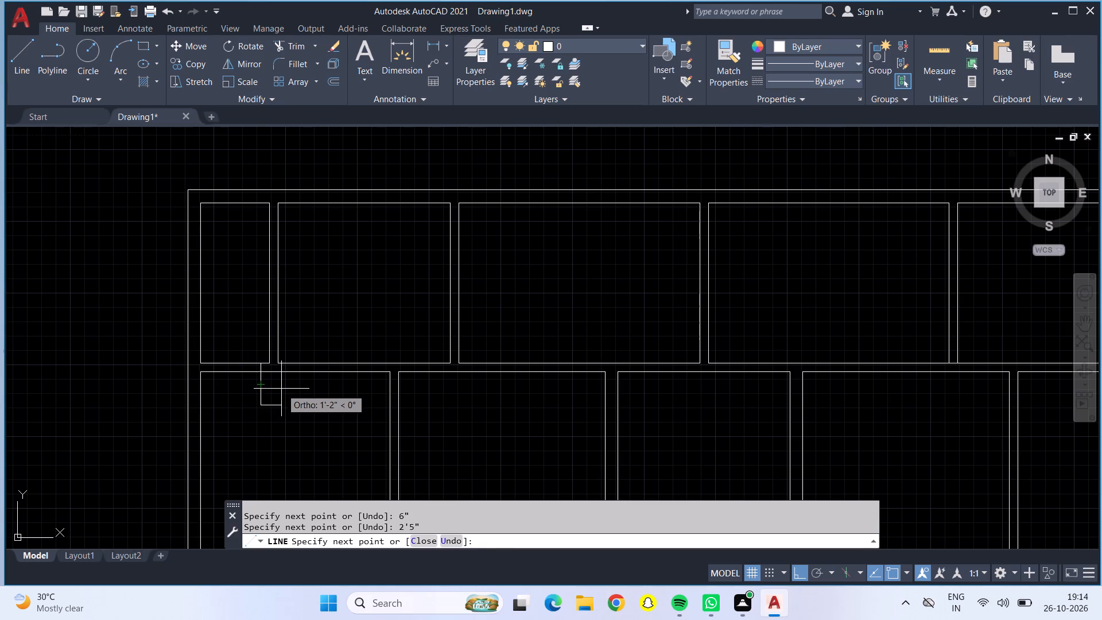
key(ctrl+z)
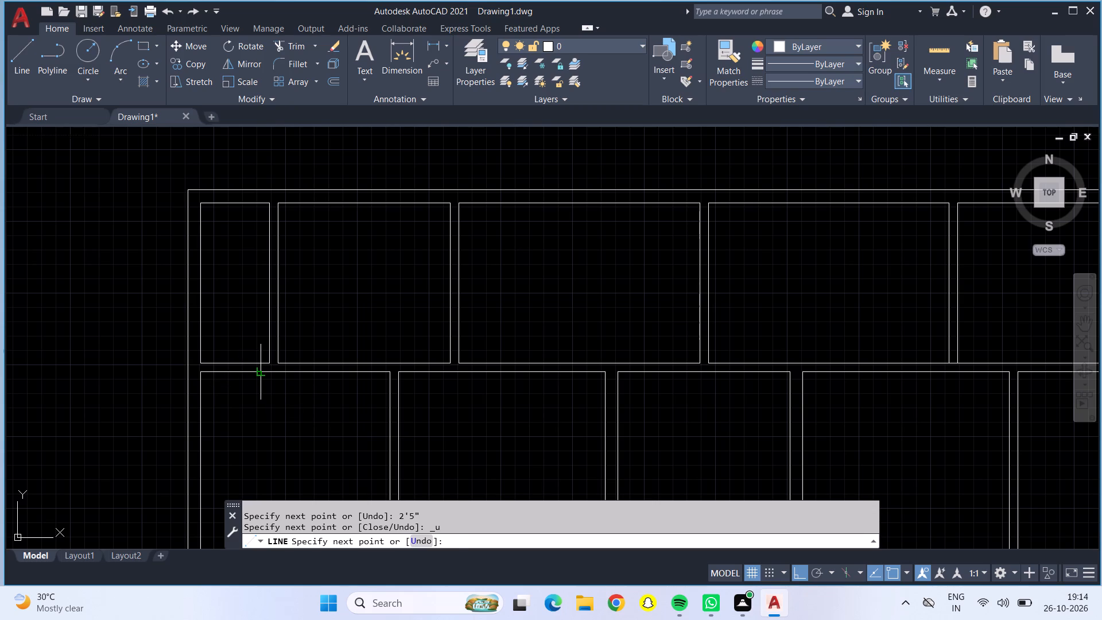
Continue across the wall to outline a 2'5" opening in the narrow room's bottom wall, with a 2'5" door line upward from its right jamb.
click(259, 372)
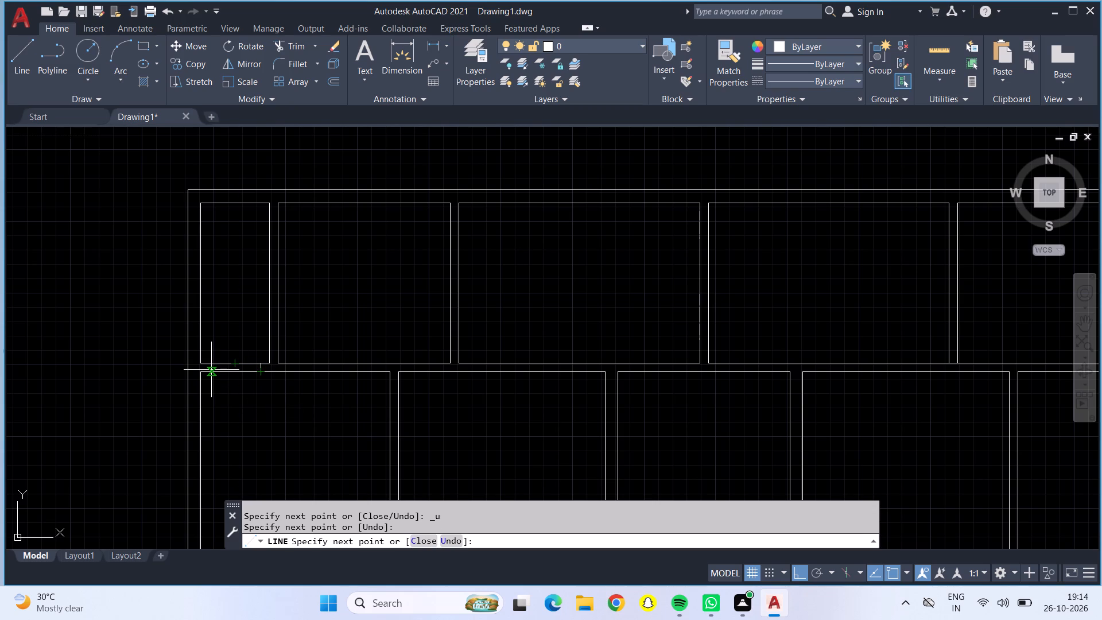
key(0)
key(BackSpace)
text(2'5)
key(shift+quotedbl)
key(Return)
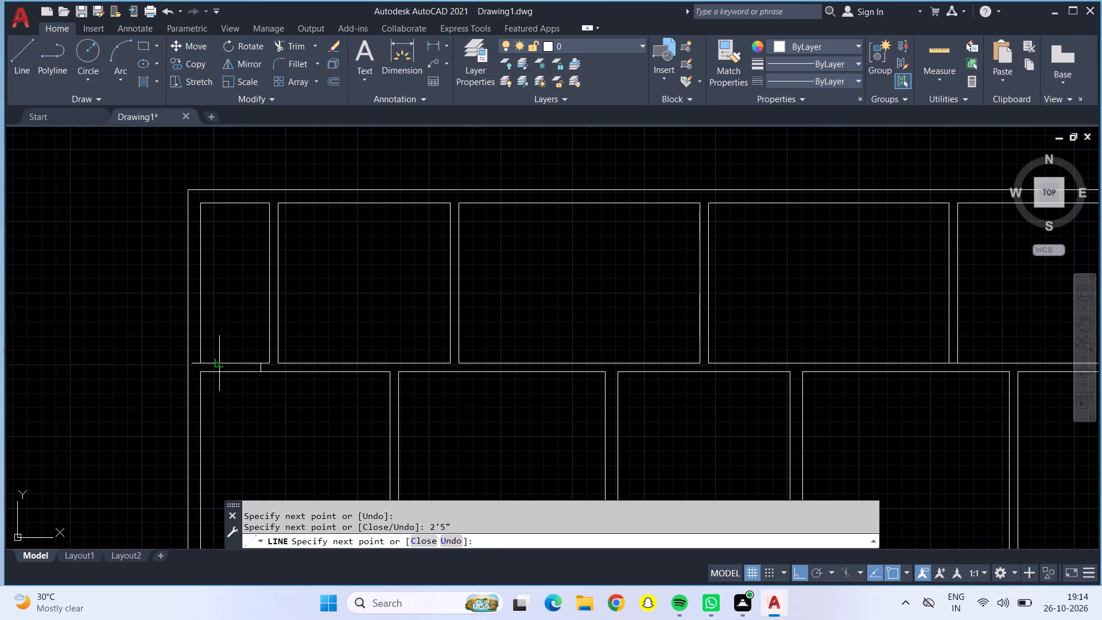
click(217, 365)
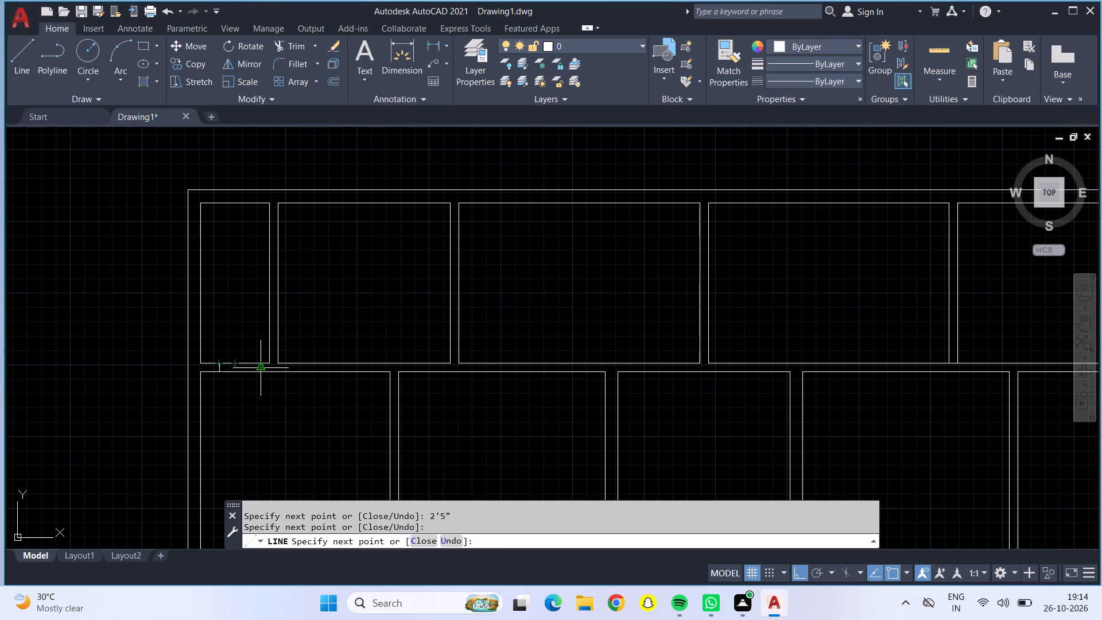
click(261, 362)
key(2)
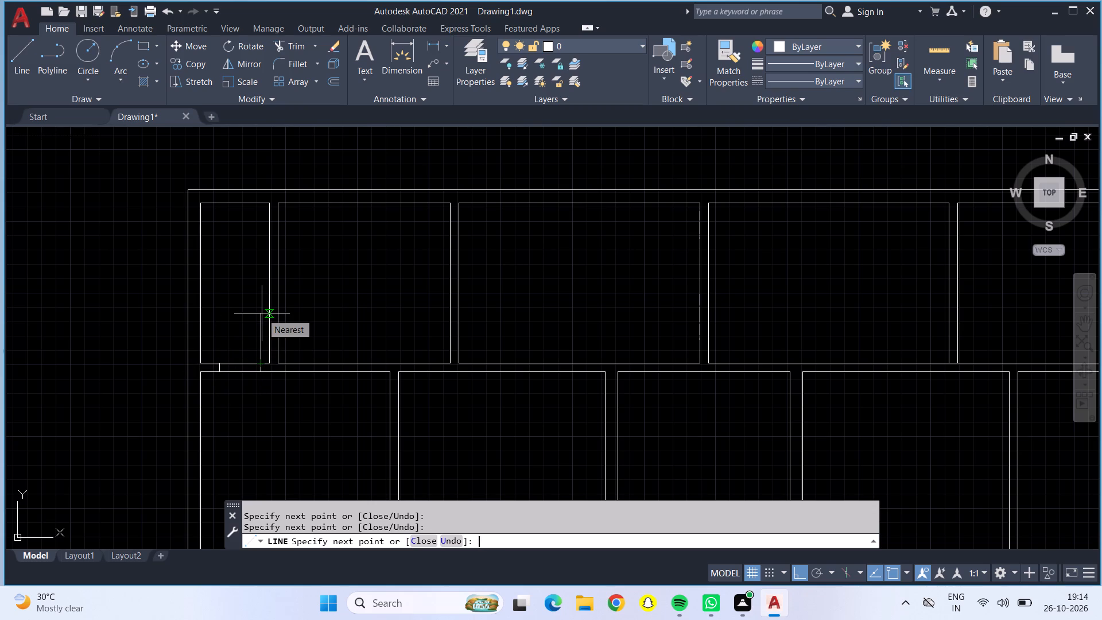
text('5)
key(shift+quotedbl)
key(Return)
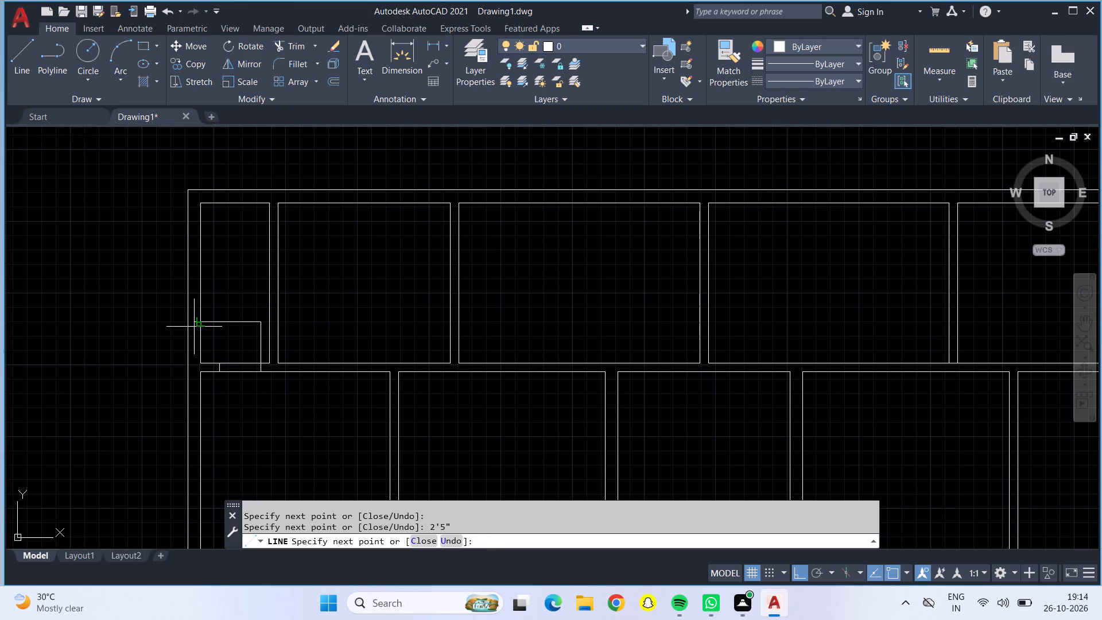
key(Escape)
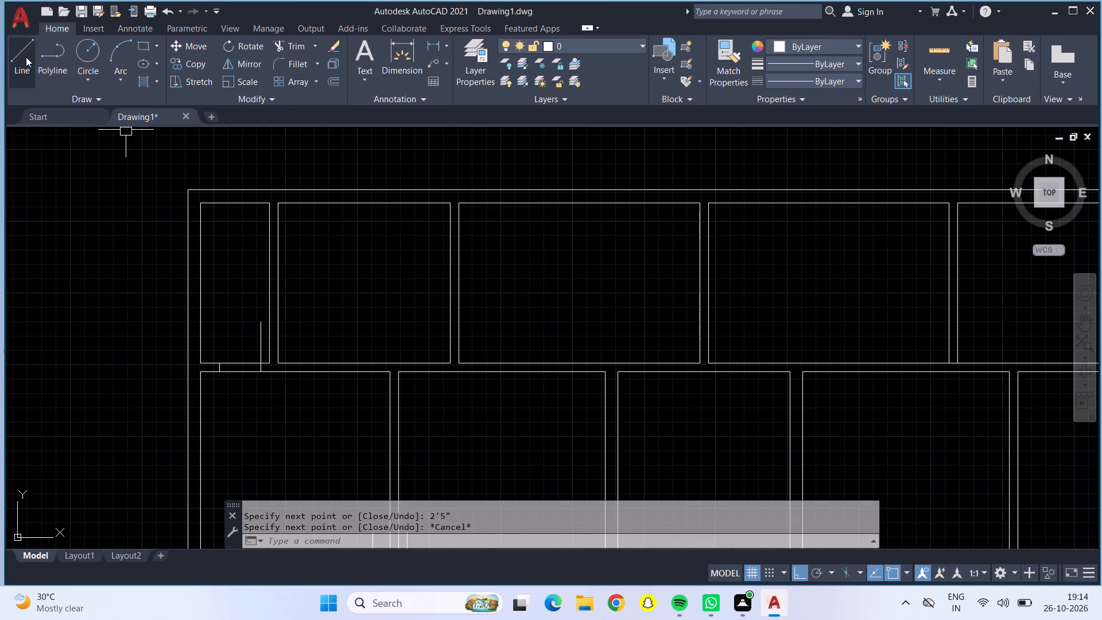
Draw a line from the narrow top-right room's lower-left corner 6" right along its bottom wall.
click(26, 57)
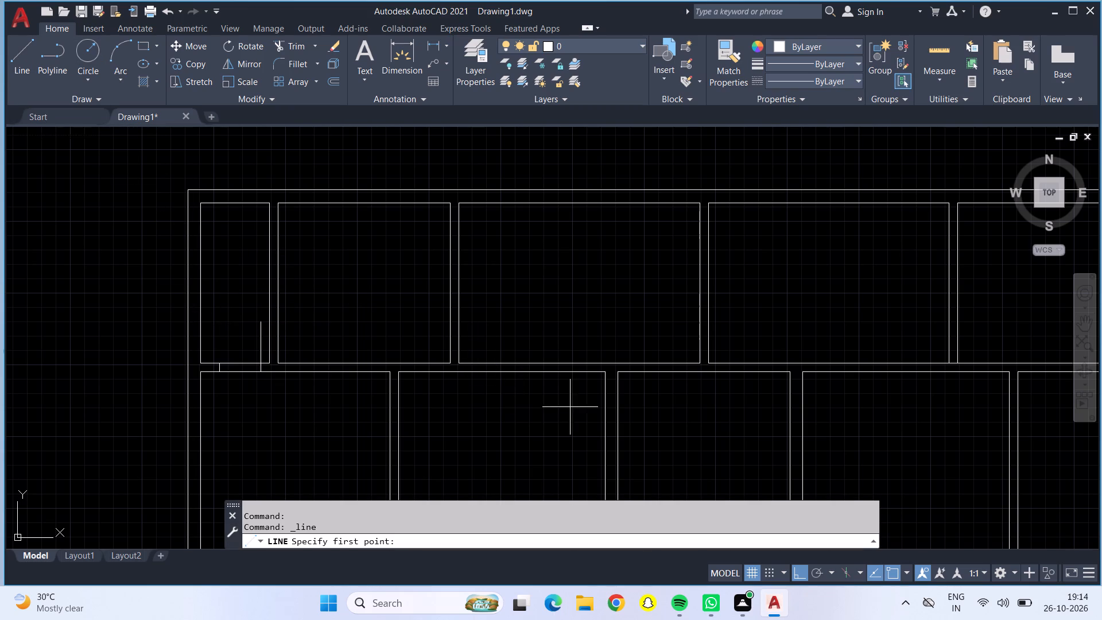
middle_drag(575, 406, 375, 342)
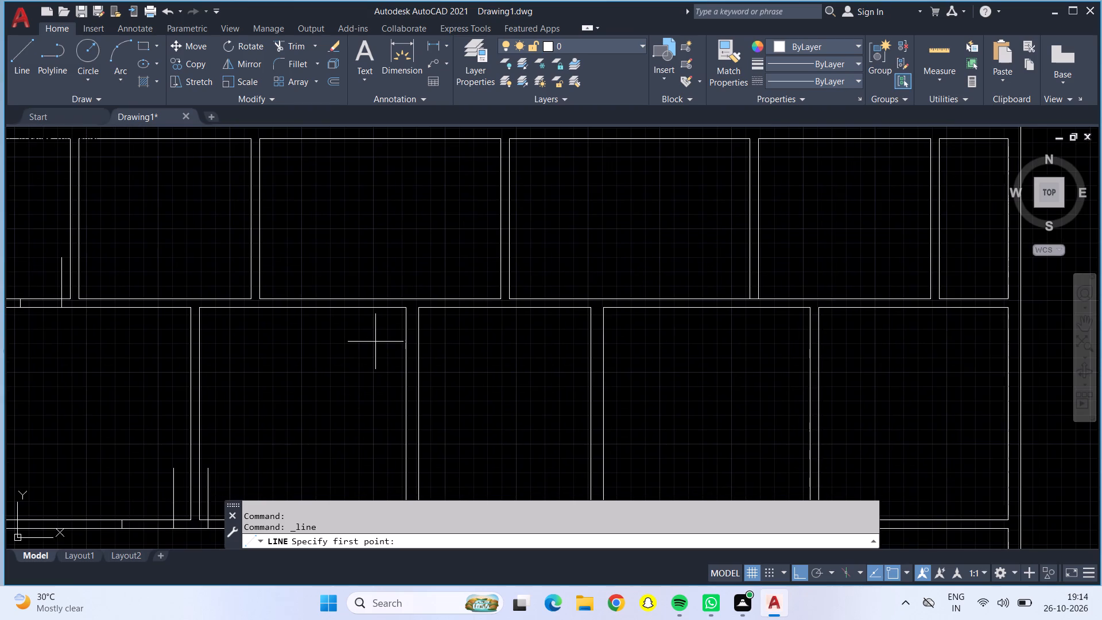
middle_drag(713, 348, 589, 323)
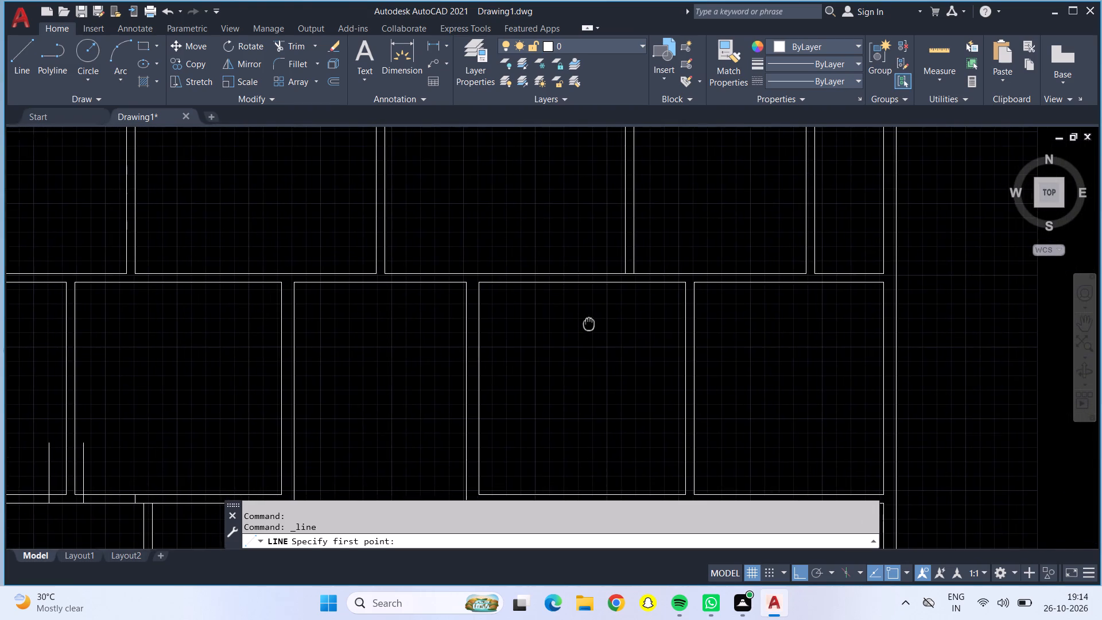
middle_drag(589, 323, 476, 334)
scroll(735, 286, up, 1)
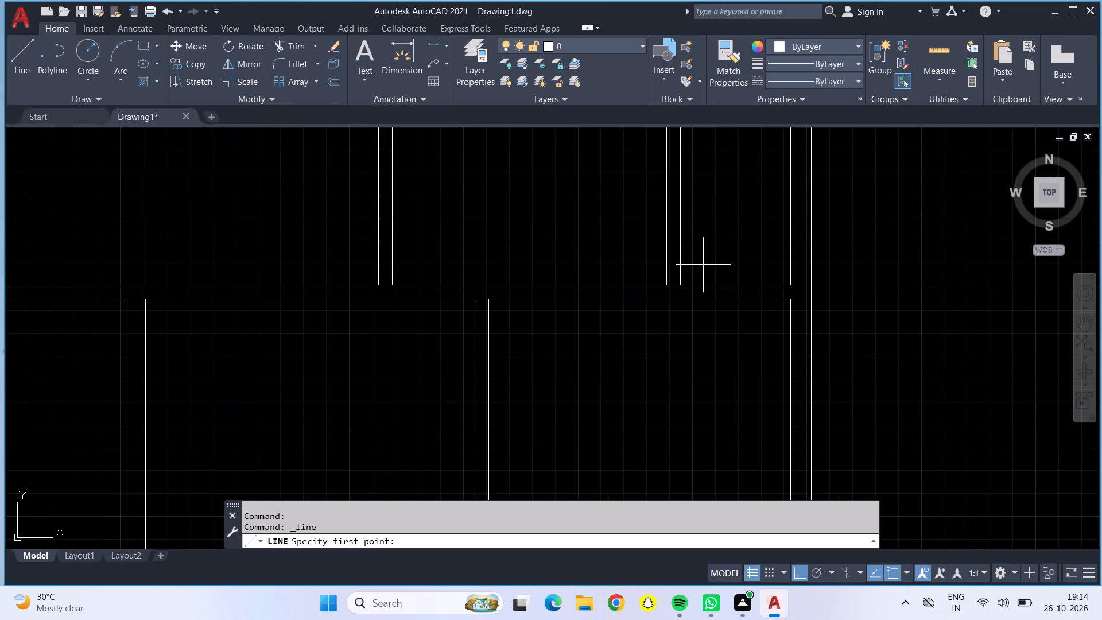
middle_drag(704, 263, 518, 367)
scroll(529, 361, up, 2)
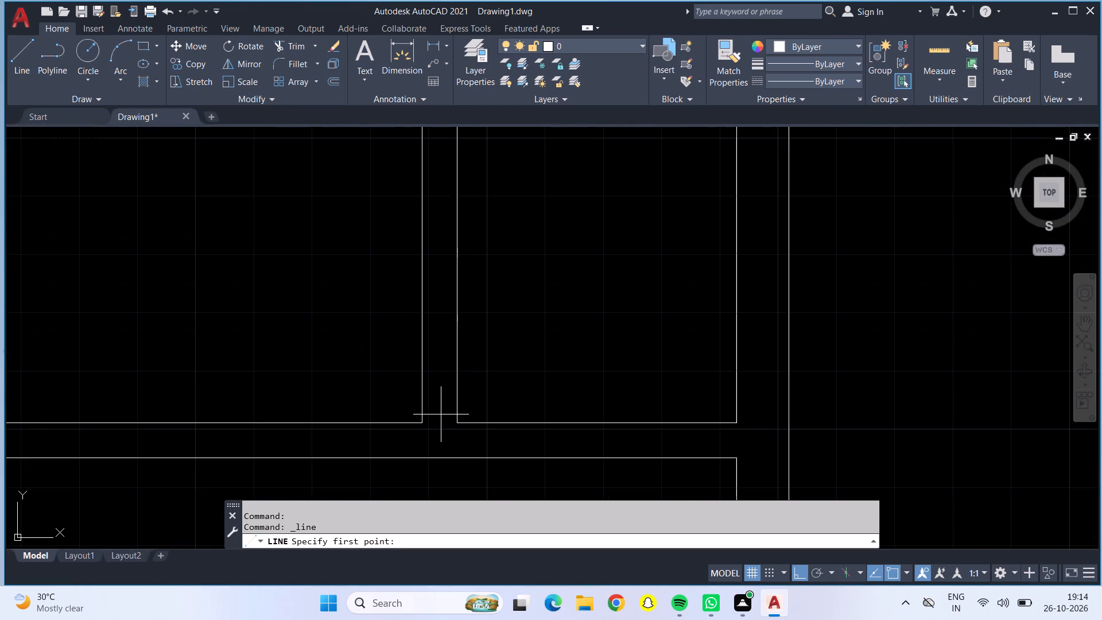
click(457, 423)
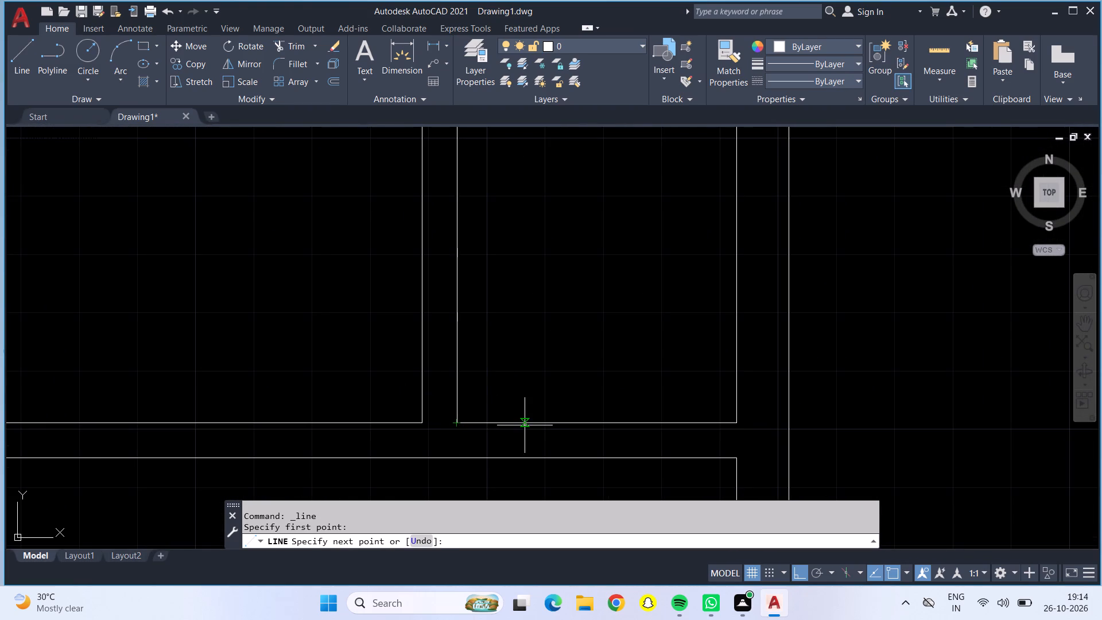
key(6)
key(shift+quotedbl)
key(Return)
Continue across the wall to outline a 2'5" opening in the narrow room's bottom wall, with a 2'5" door line upward from its left jamb.
click(488, 458)
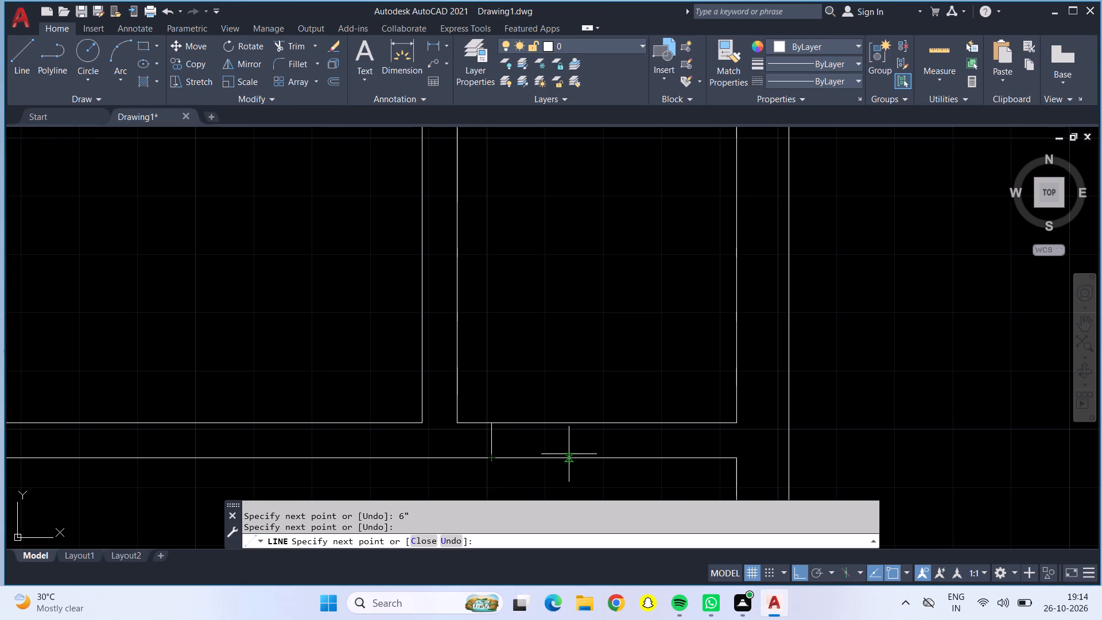
key(2)
text('5)
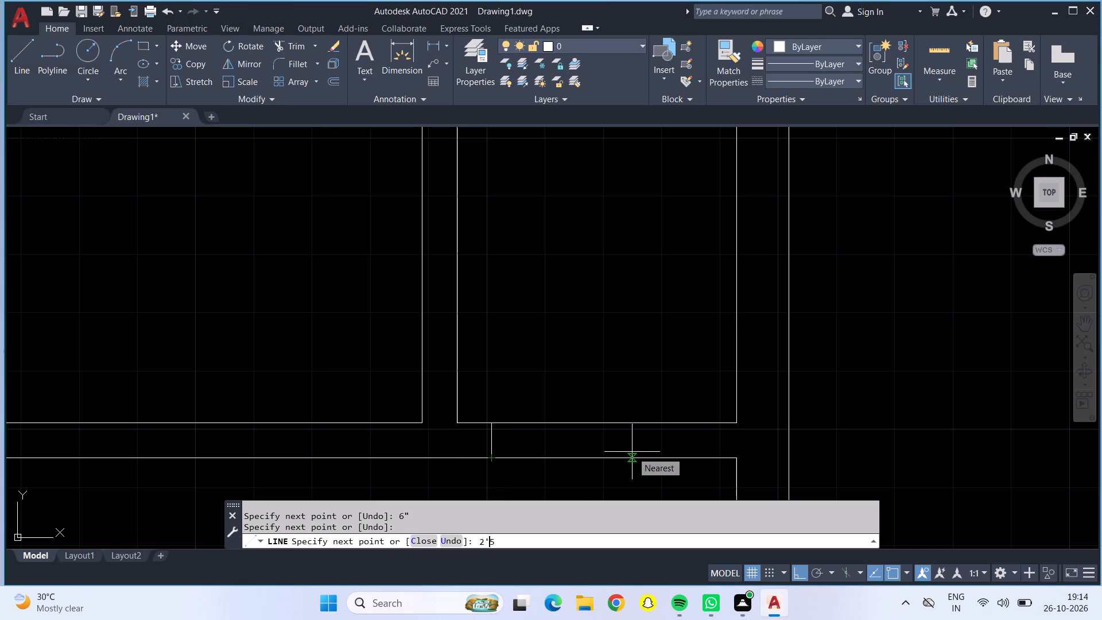
key(Return)
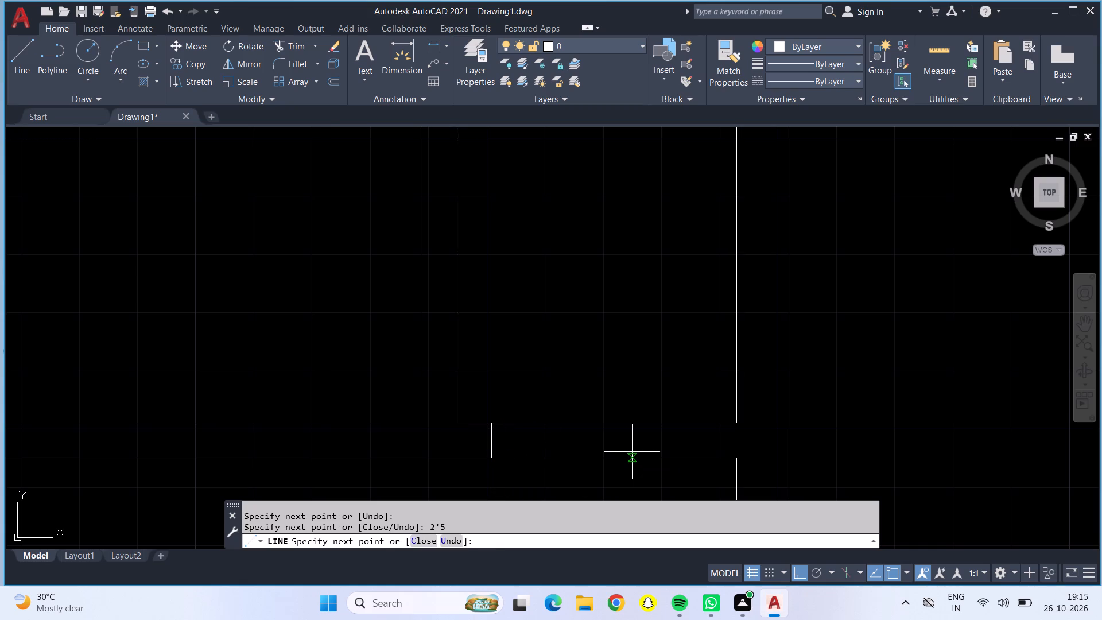
click(655, 423)
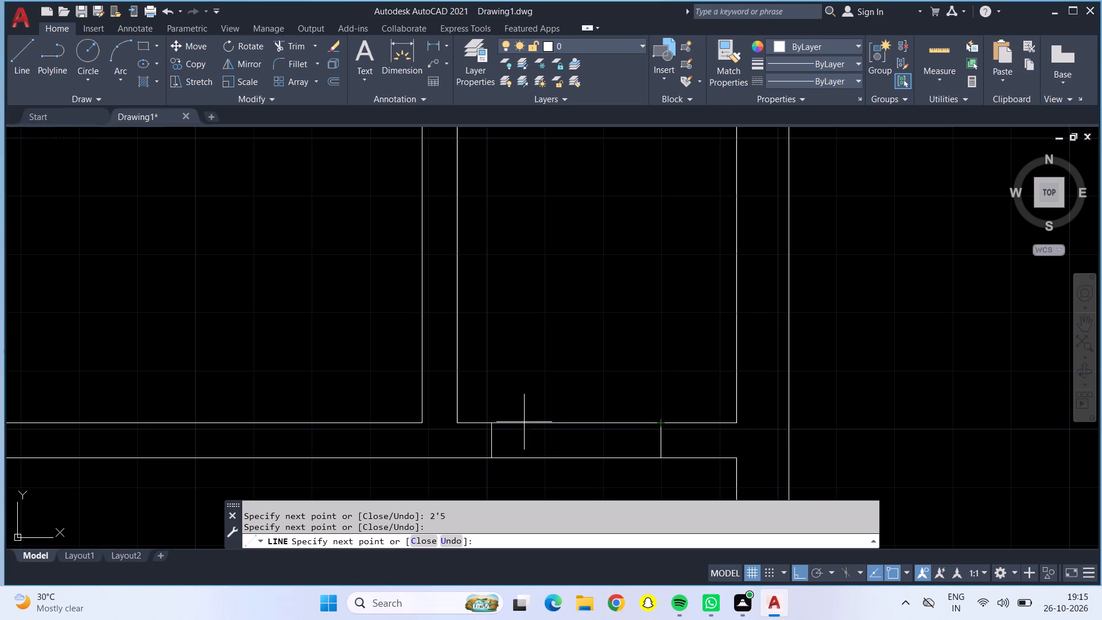
click(491, 422)
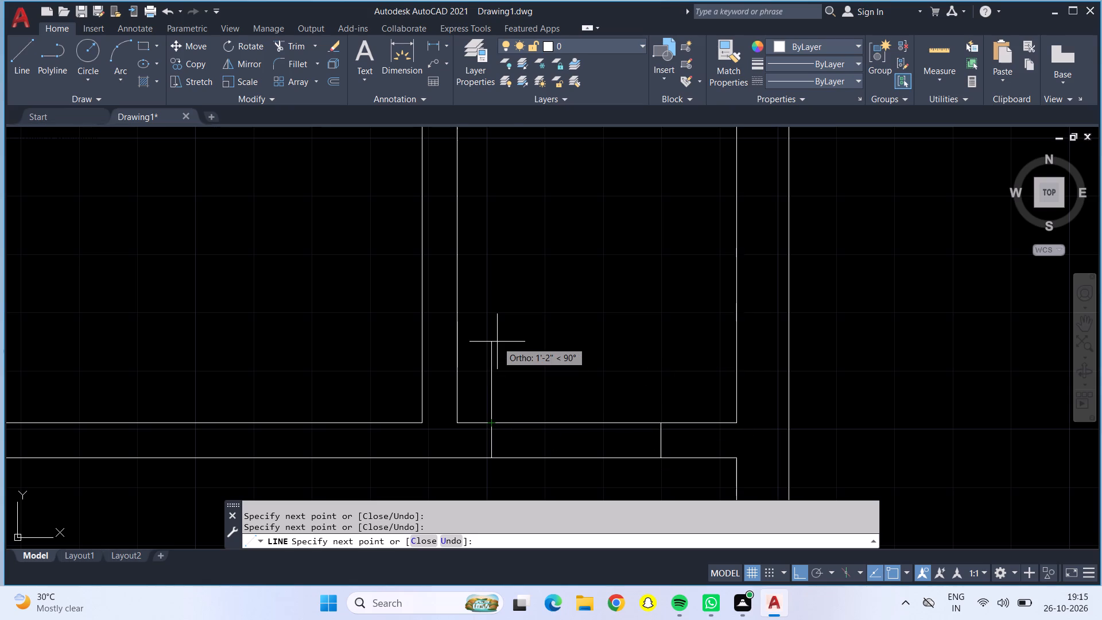
text(2'5)
key(shift+quotedbl)
key(Return)
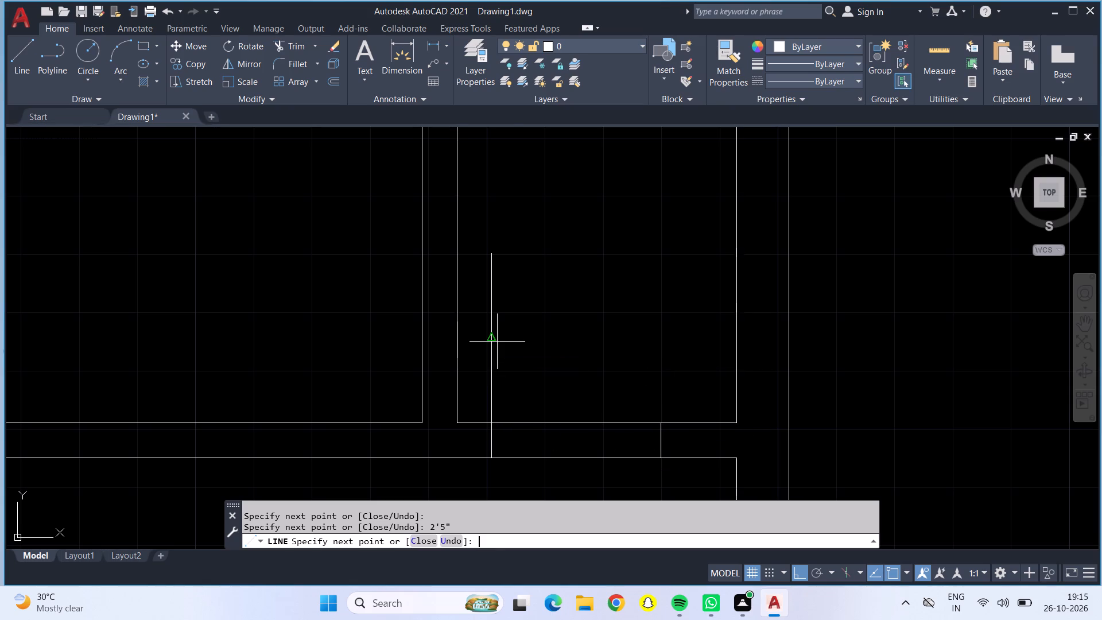
key(Return)
Draw a line from the lower-right corner of the top row's left-centre room 6" left along its bottom wall.
scroll(497, 342, down, 2)
scroll(394, 249, down, 1)
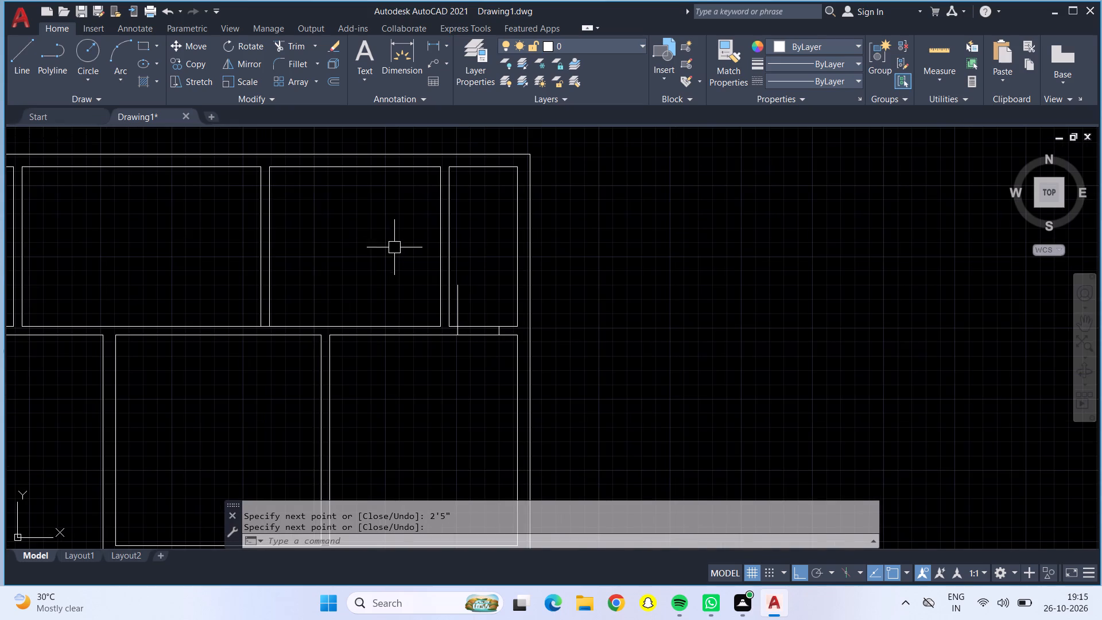
middle_drag(391, 245, 677, 261)
scroll(540, 275, down, 1)
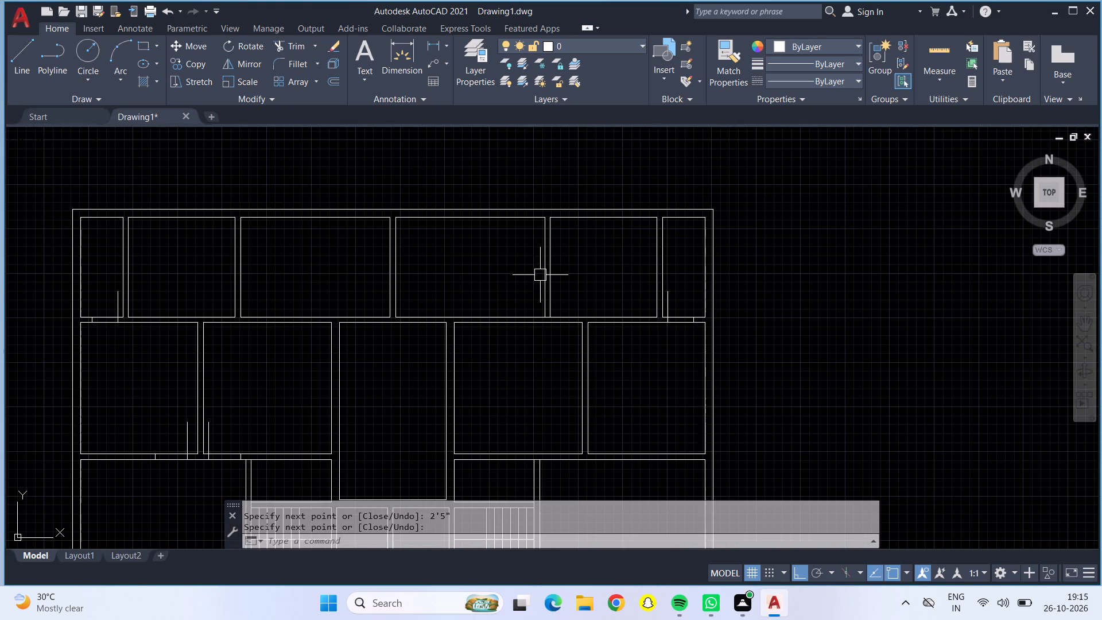
middle_drag(482, 286, 680, 323)
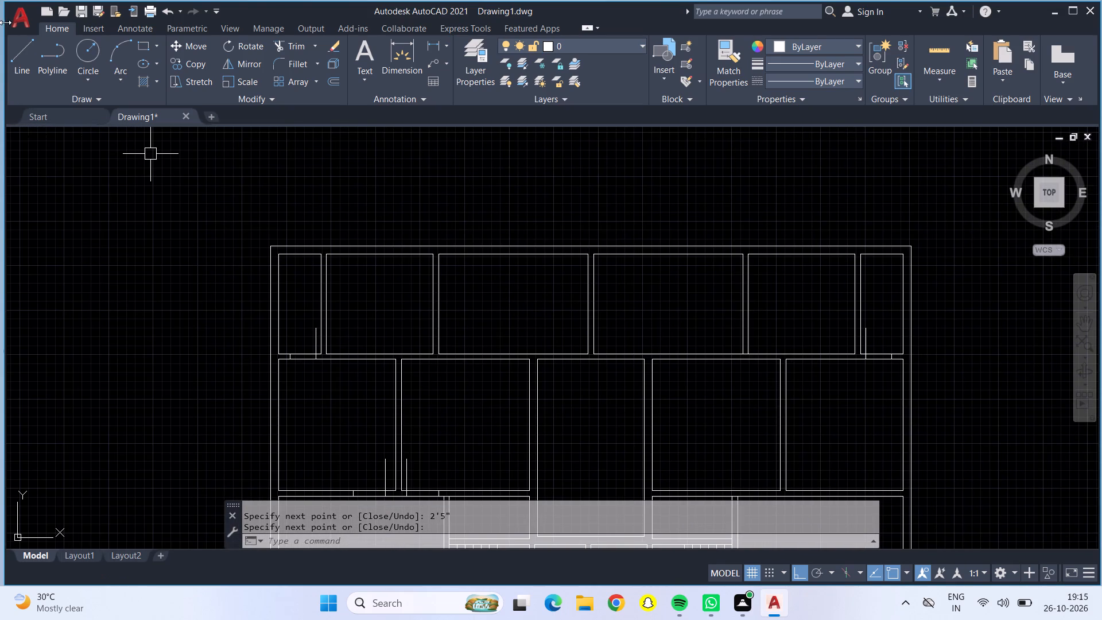
click(30, 53)
scroll(591, 348, up, 2)
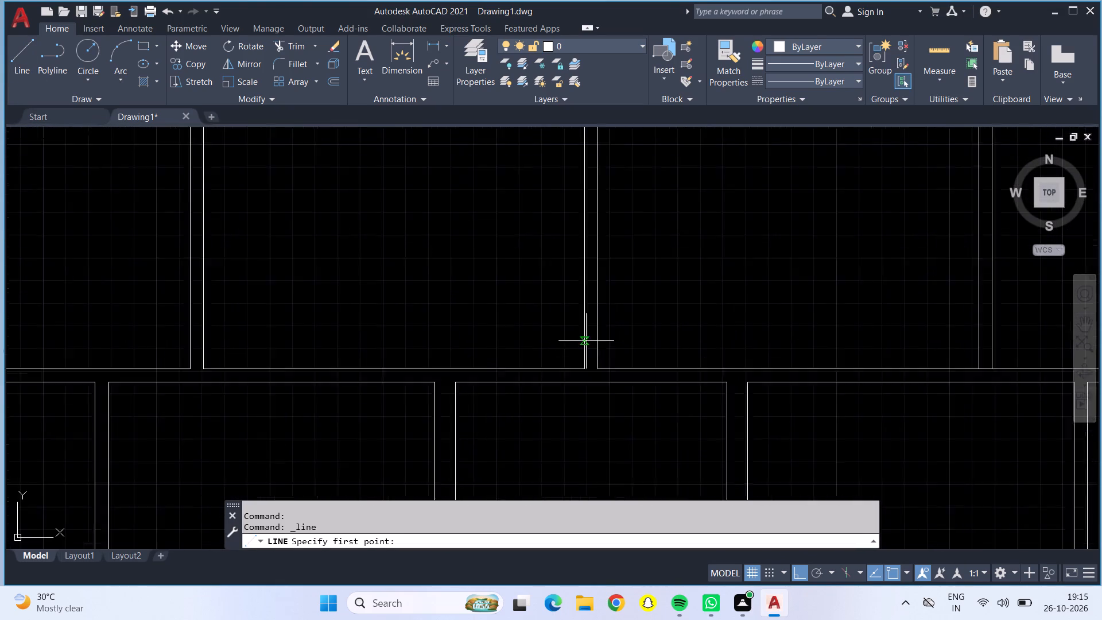
scroll(586, 341, up, 2)
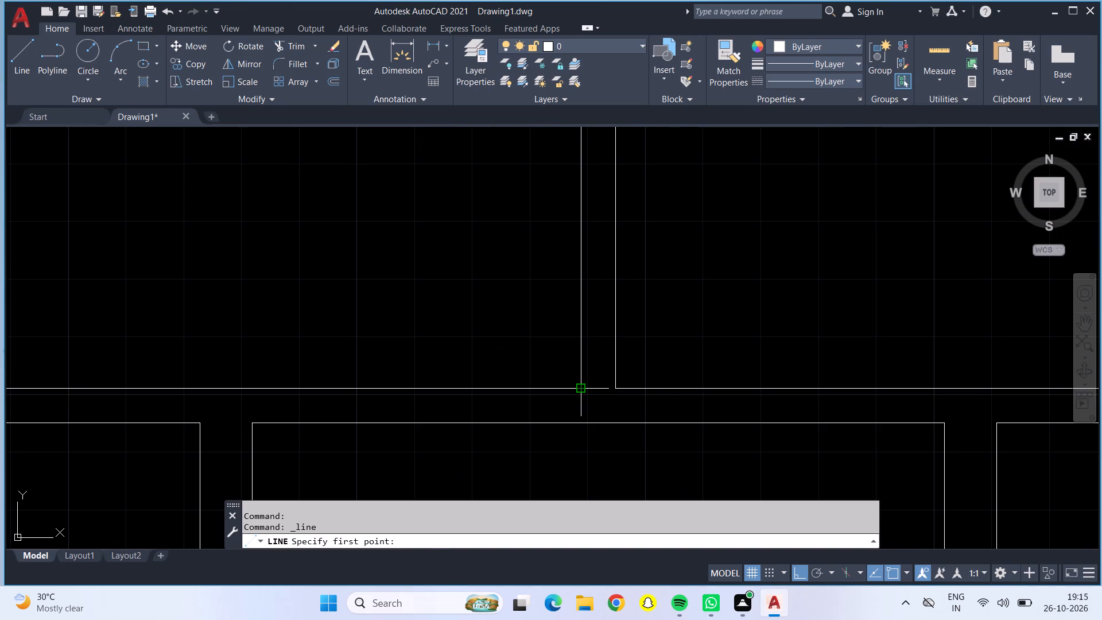
click(581, 386)
key(6)
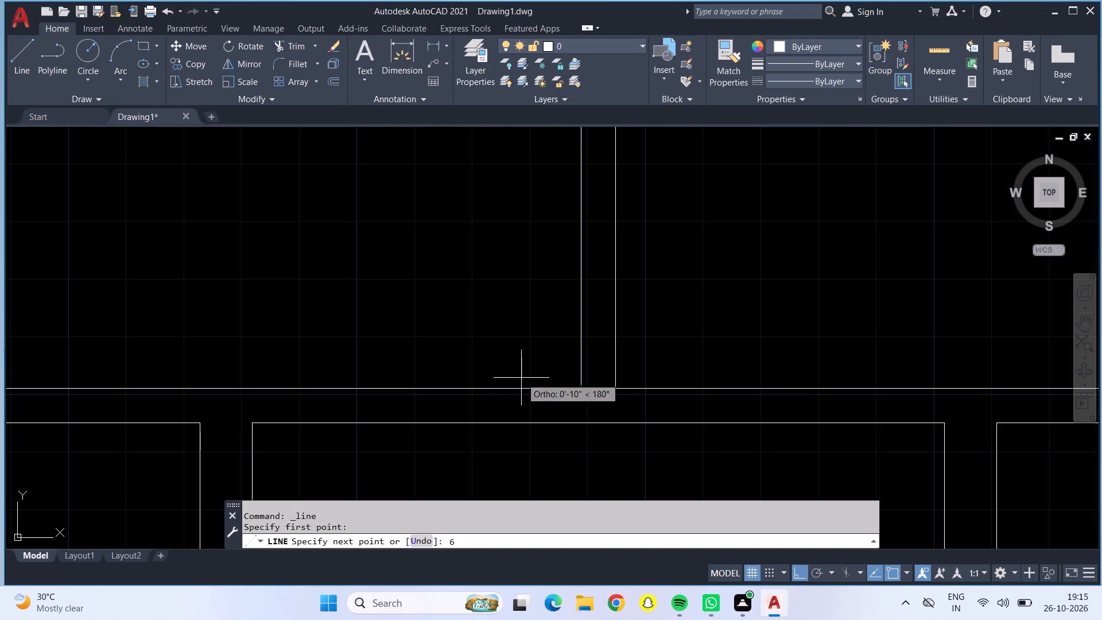
key(shift+quotedbl)
key(Return)
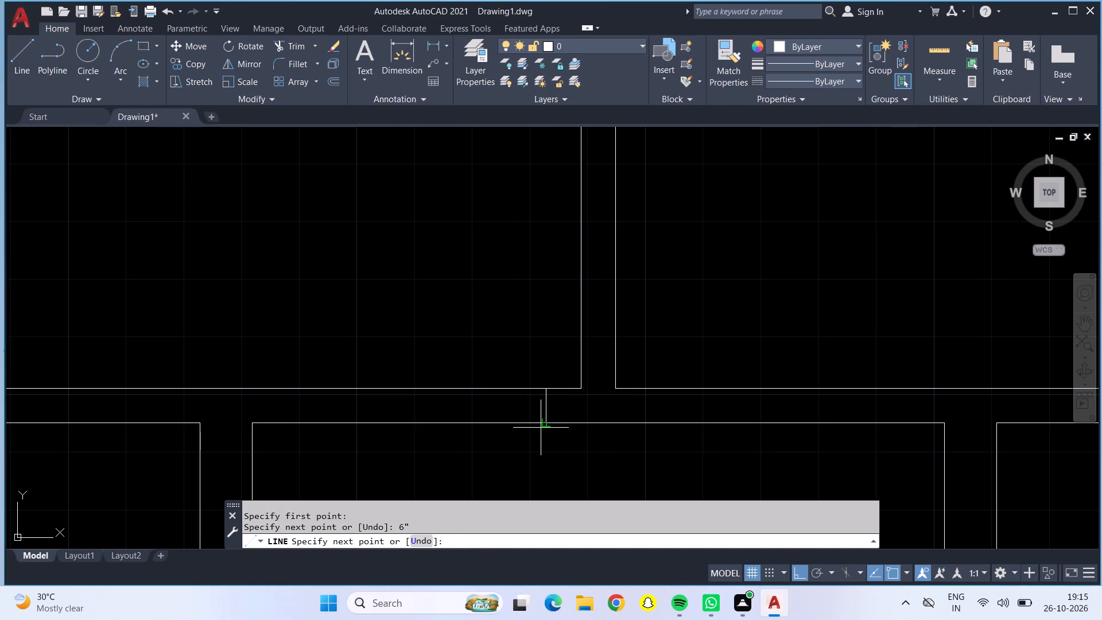
Continue across the wall to outline a 3' opening in that room's bottom wall, with a 3' door line upward from its right jamb.
click(545, 425)
key(3)
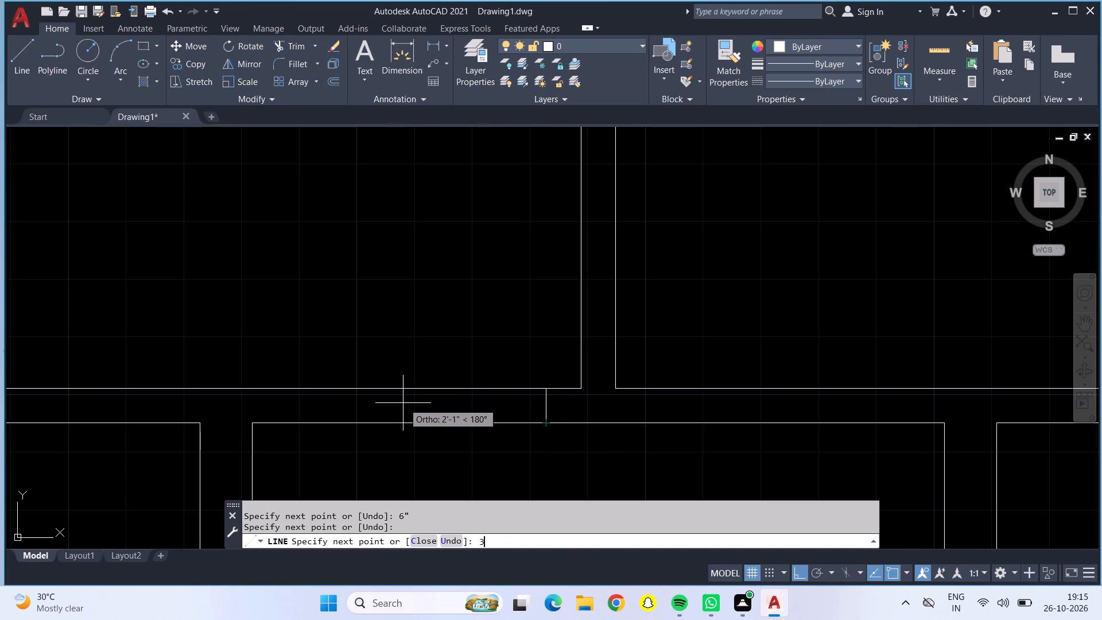
key(apostrophe)
key(Return)
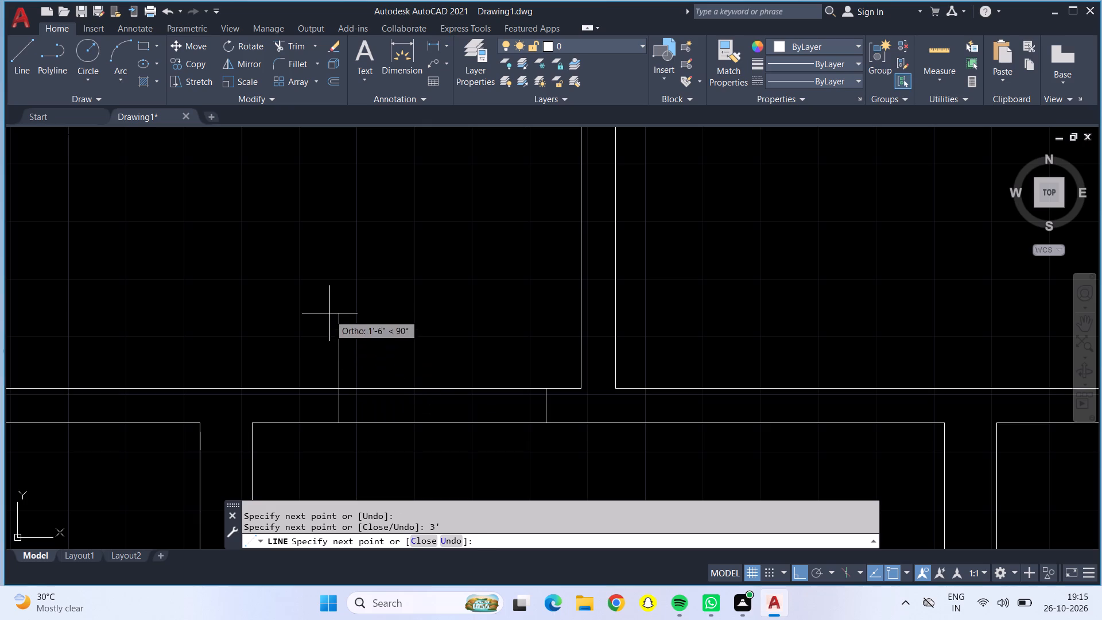
click(338, 389)
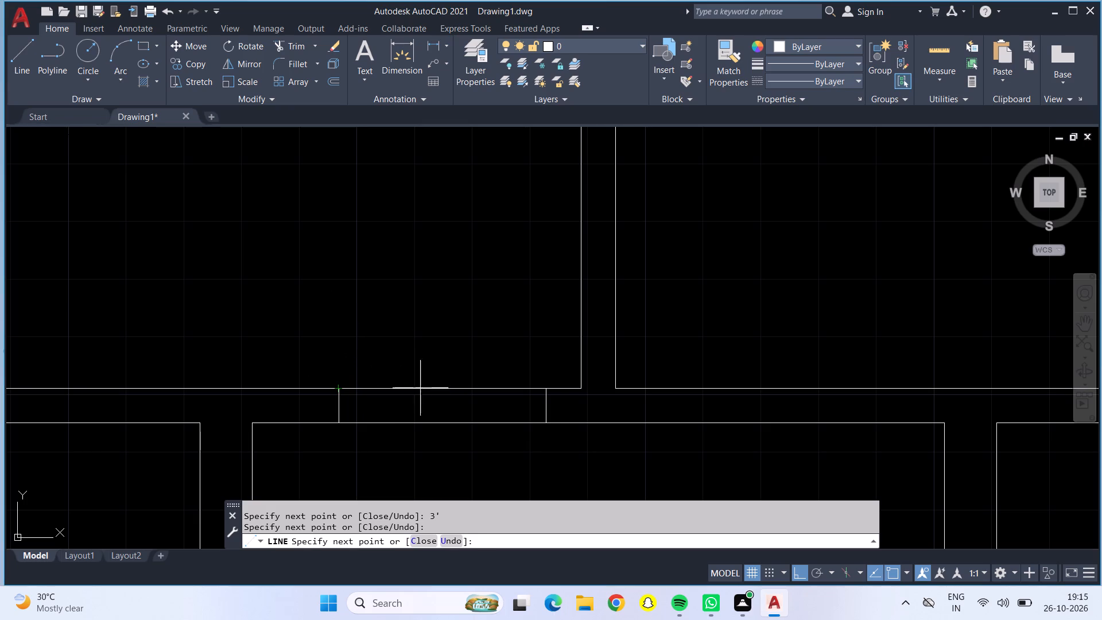
drag(550, 387, 548, 377)
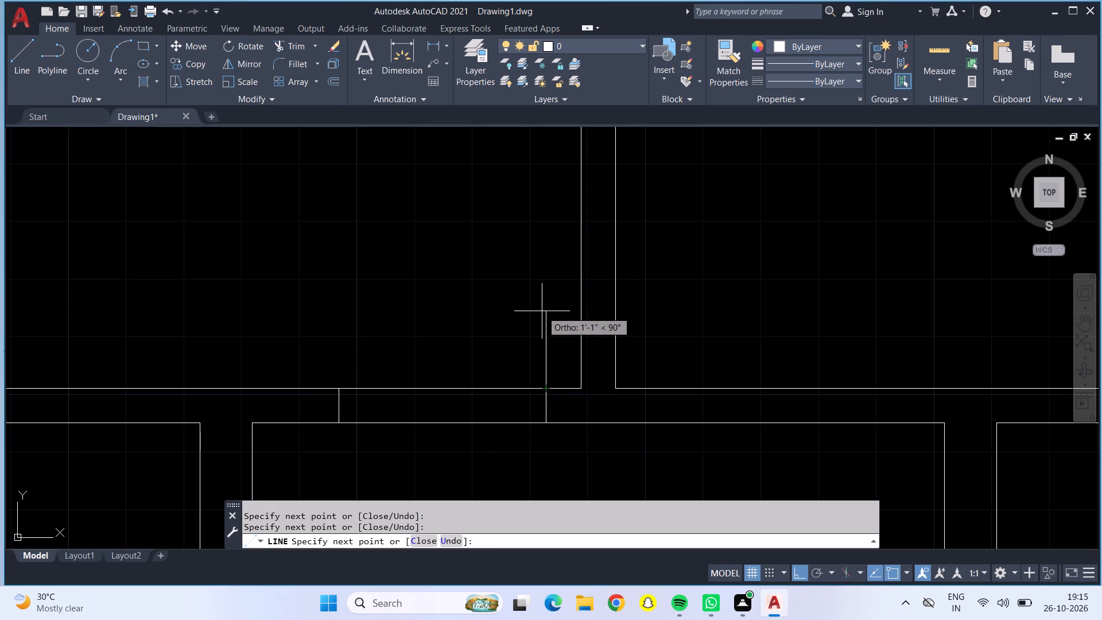
text(3')
key(Return)
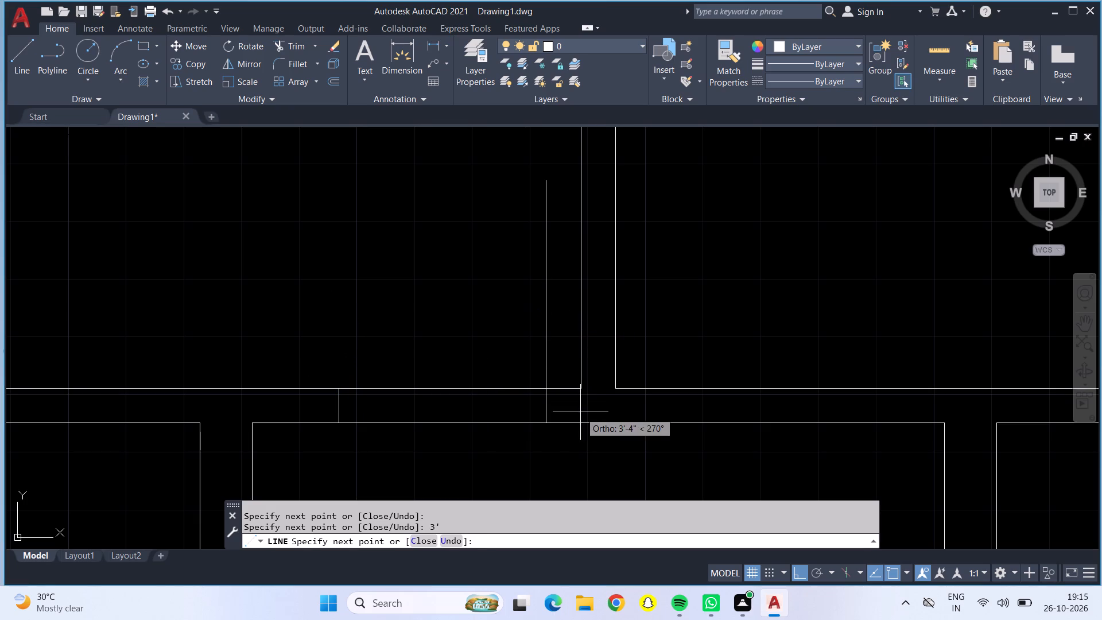
key(Return)
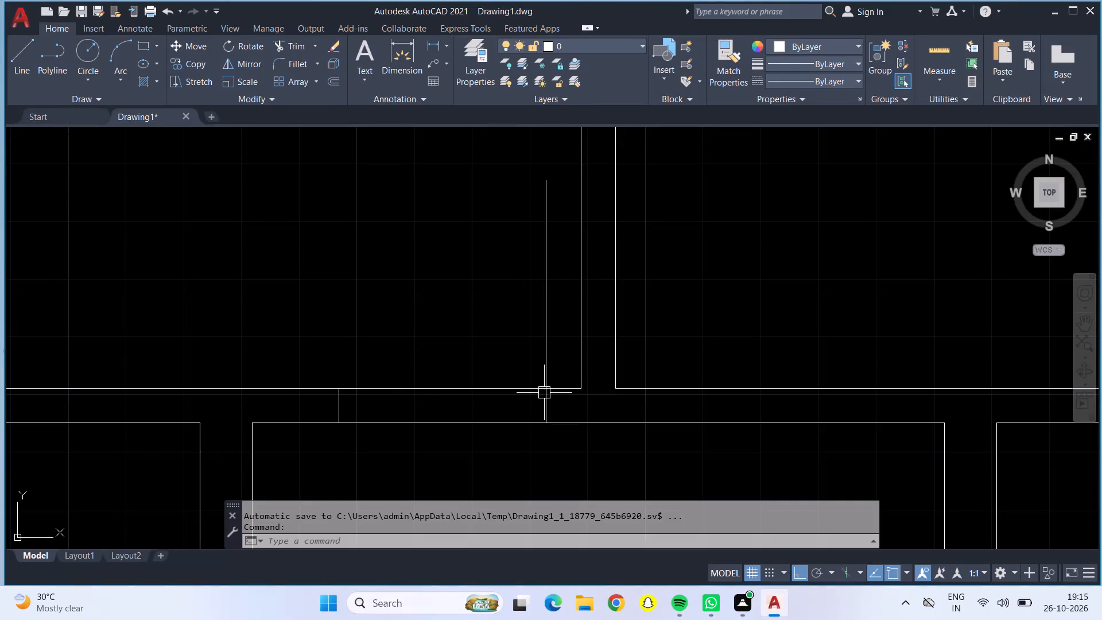
In the adjoining right room's bottom wall, outline a 3' opening 6" from the lower-left corner, with a 3' door line upward from its left jamb.
key(l)
key(Return)
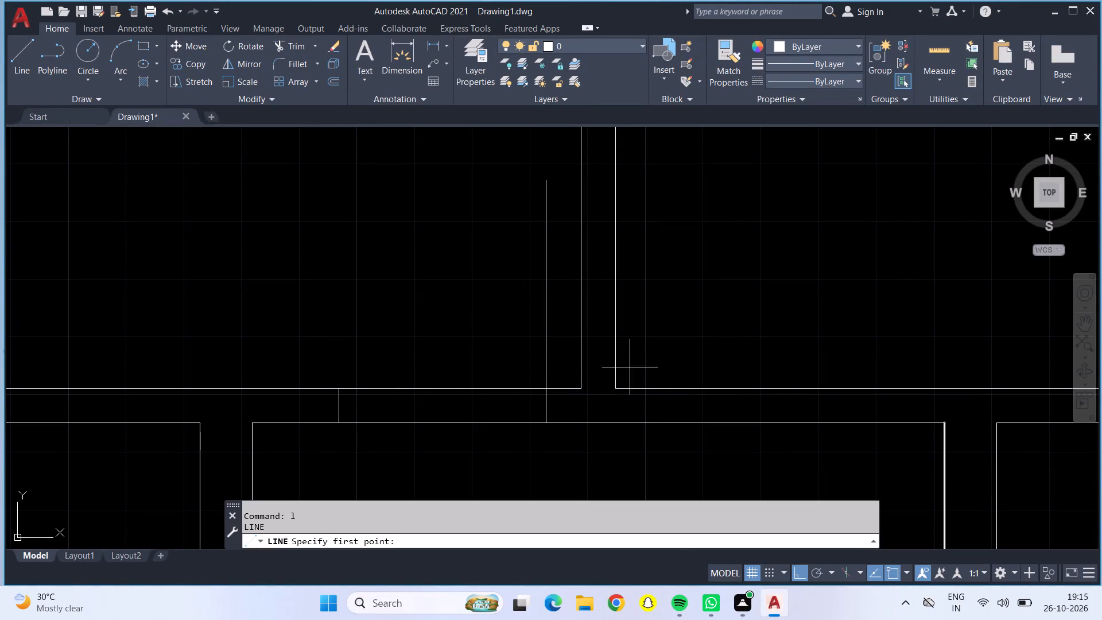
click(615, 392)
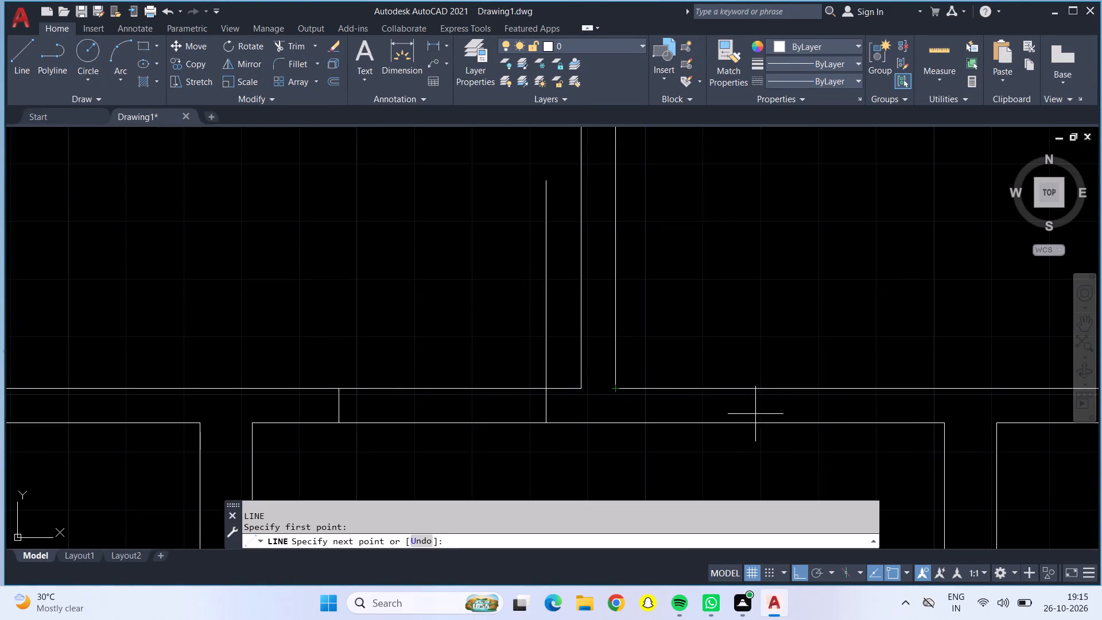
key(6)
key(shift+quotedbl)
key(Return)
click(649, 420)
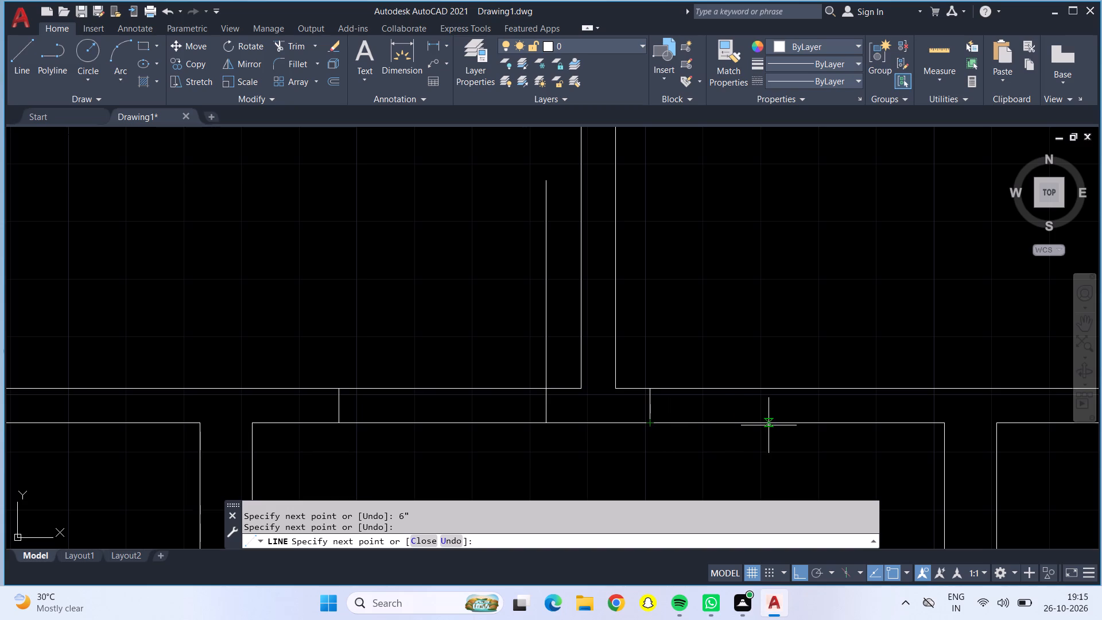
key(3)
key(apostrophe)
key(Return)
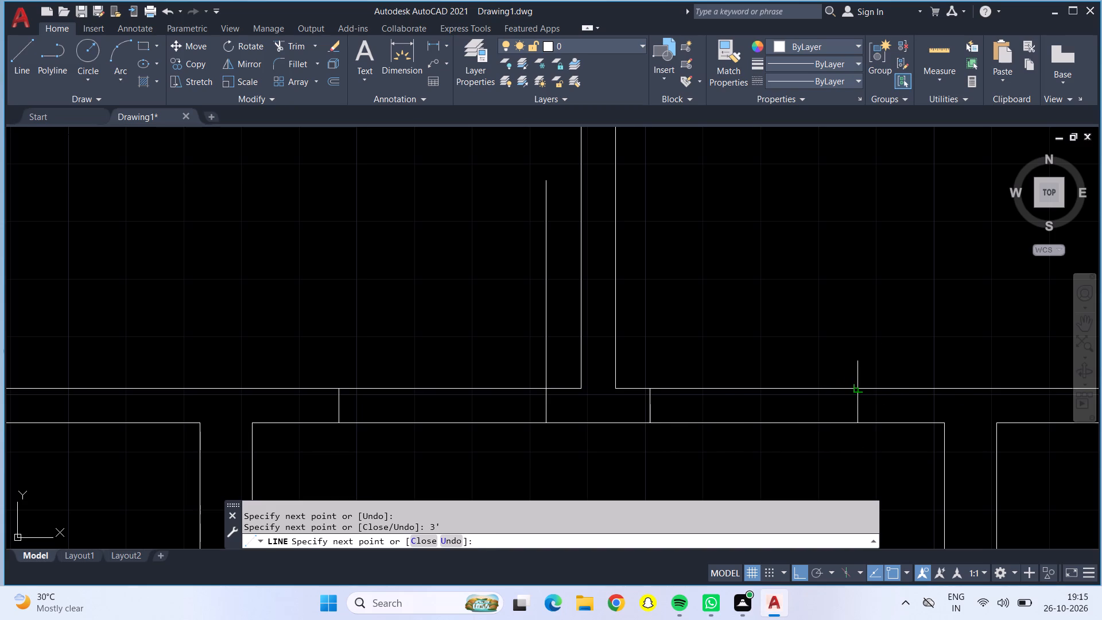
click(863, 386)
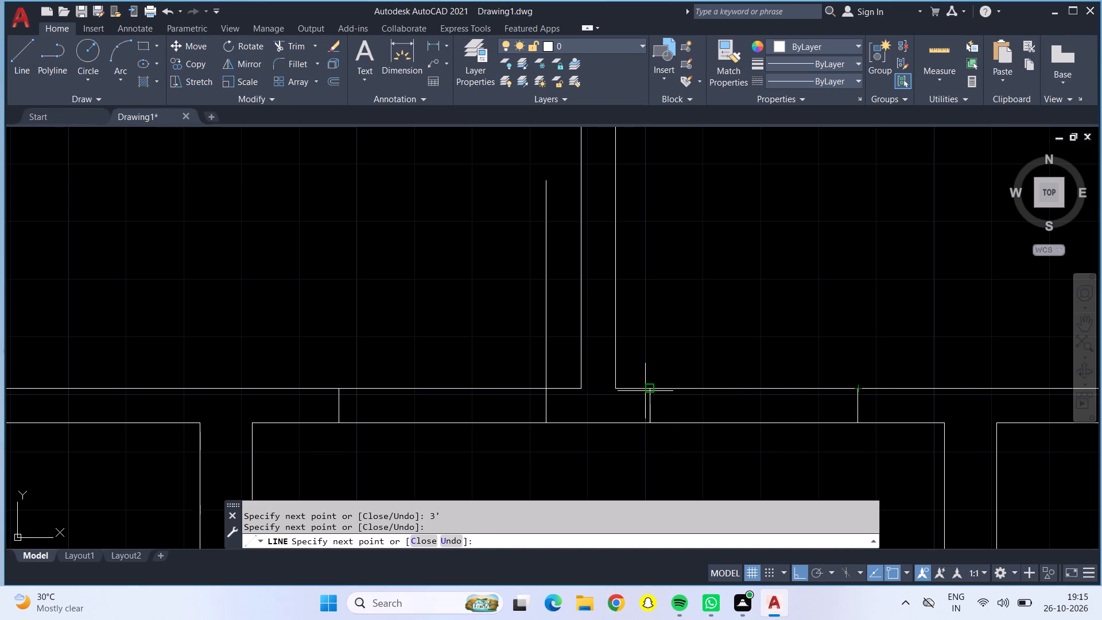
click(653, 389)
text(3')
key(Return)
scroll(658, 274, down, 1)
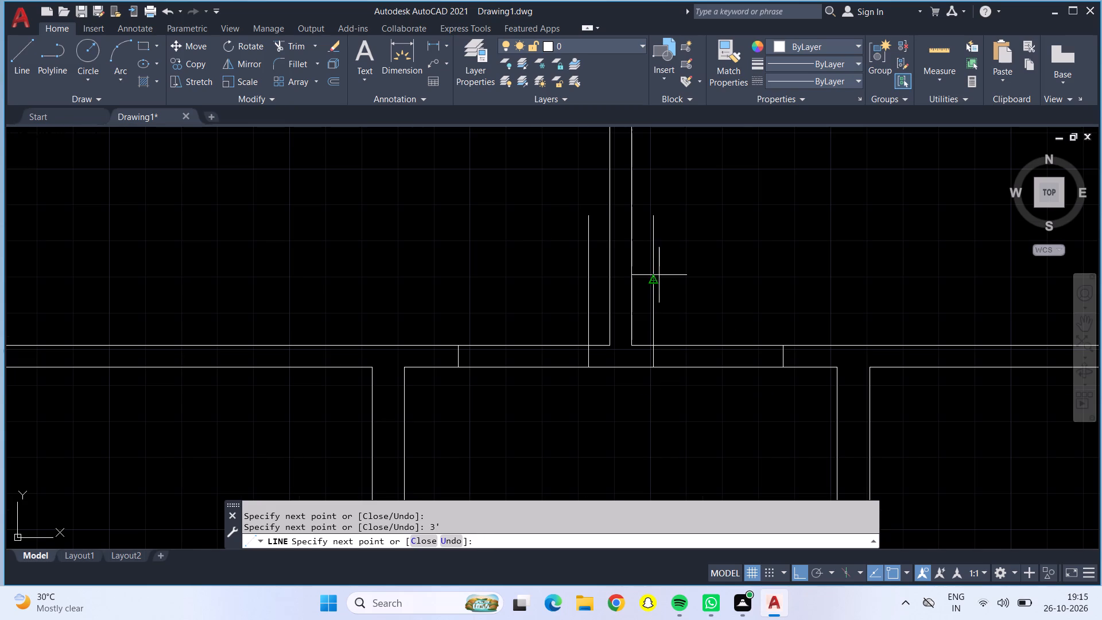
Draw a short line closing the open lower end of the left staircase's outer wall.
key(Escape)
scroll(661, 275, down, 2)
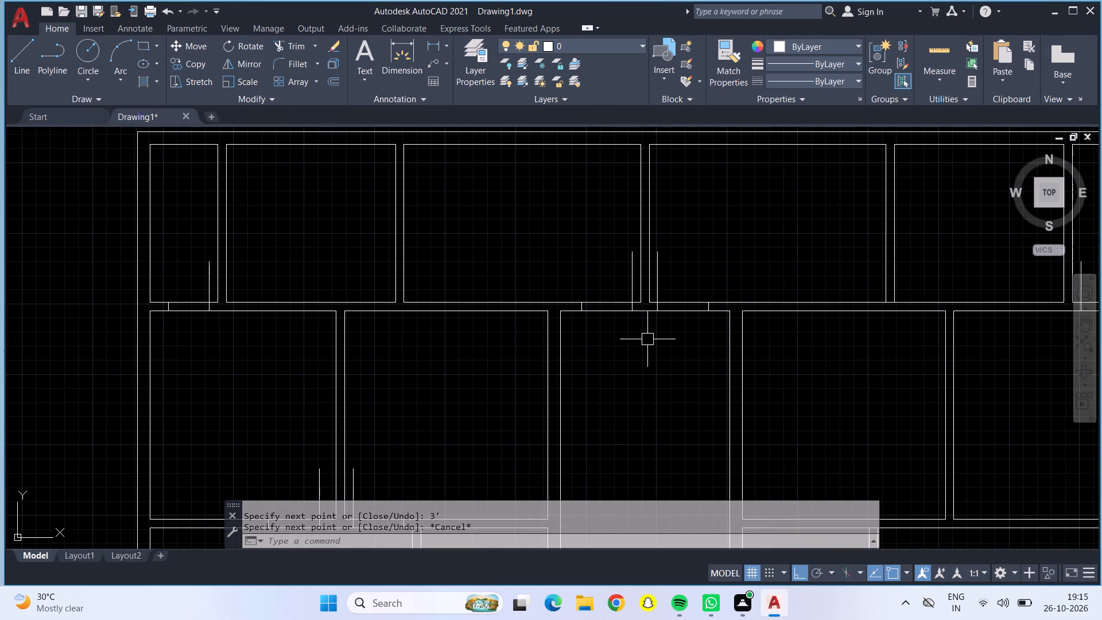
middle_drag(647, 340, 718, 222)
scroll(717, 227, down, 1)
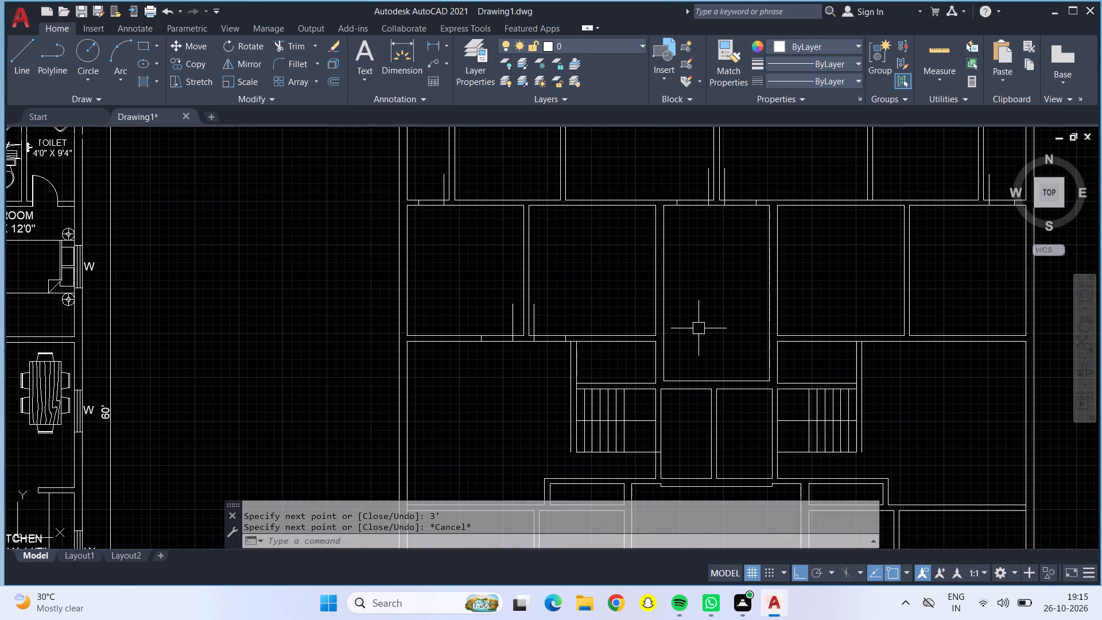
scroll(664, 354, up, 1)
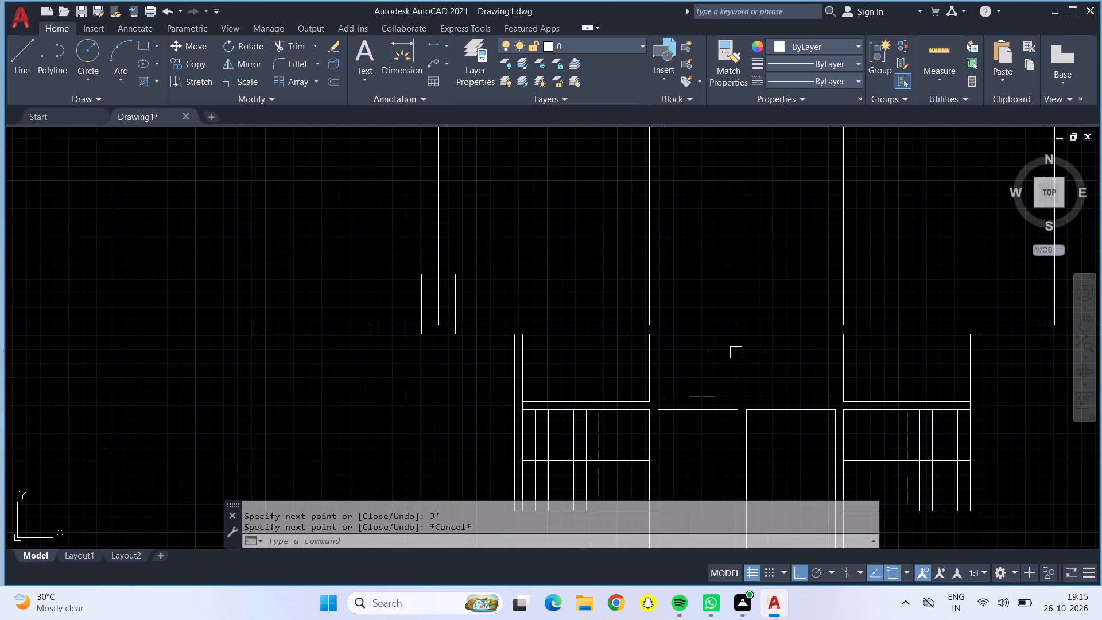
scroll(738, 352, up, 1)
middle_drag(738, 352, 752, 271)
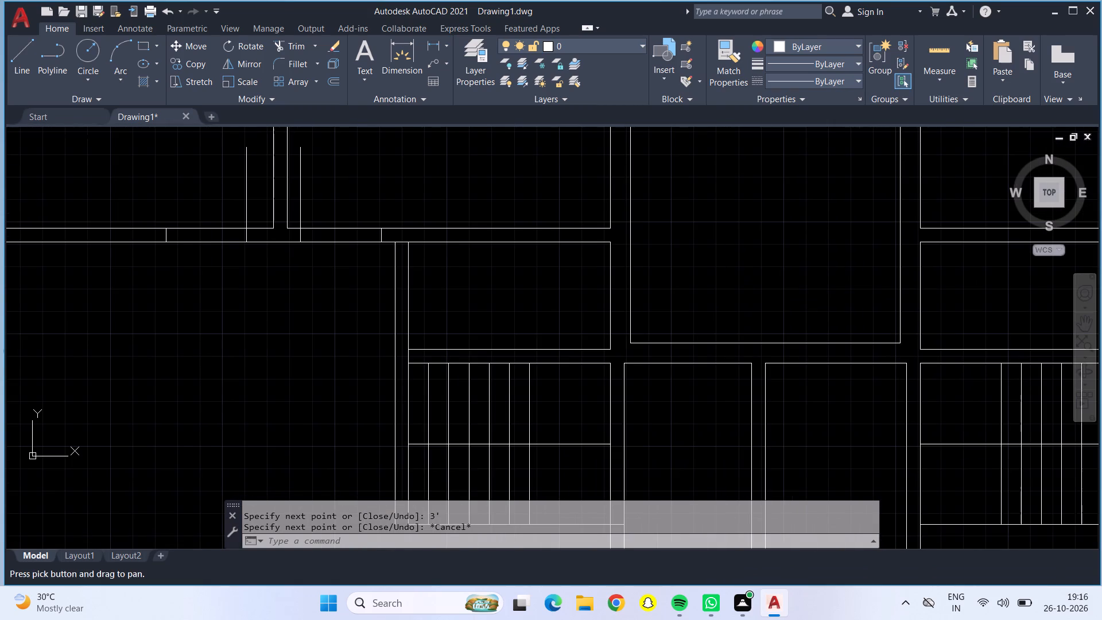
scroll(752, 271, down, 1)
middle_drag(754, 276, 767, 242)
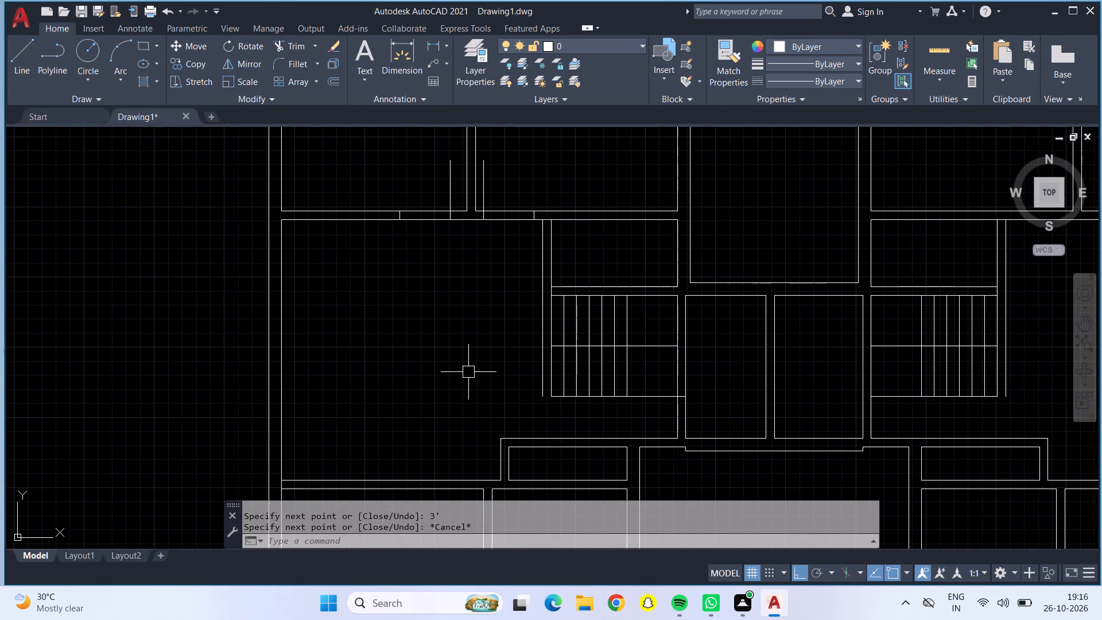
click(14, 65)
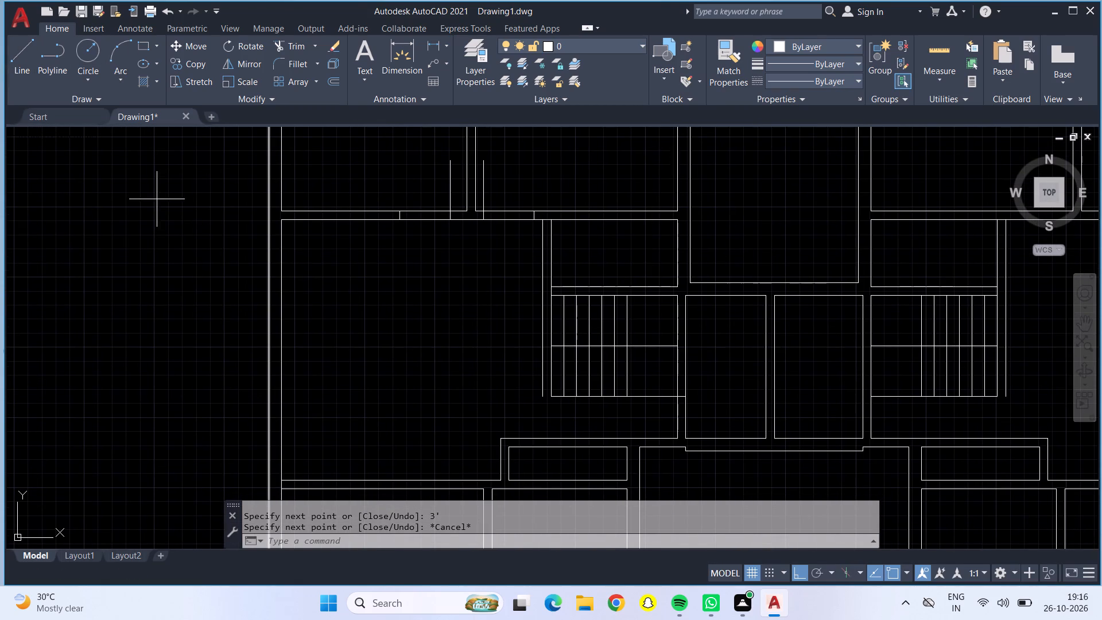
scroll(558, 397, up, 3)
click(520, 397)
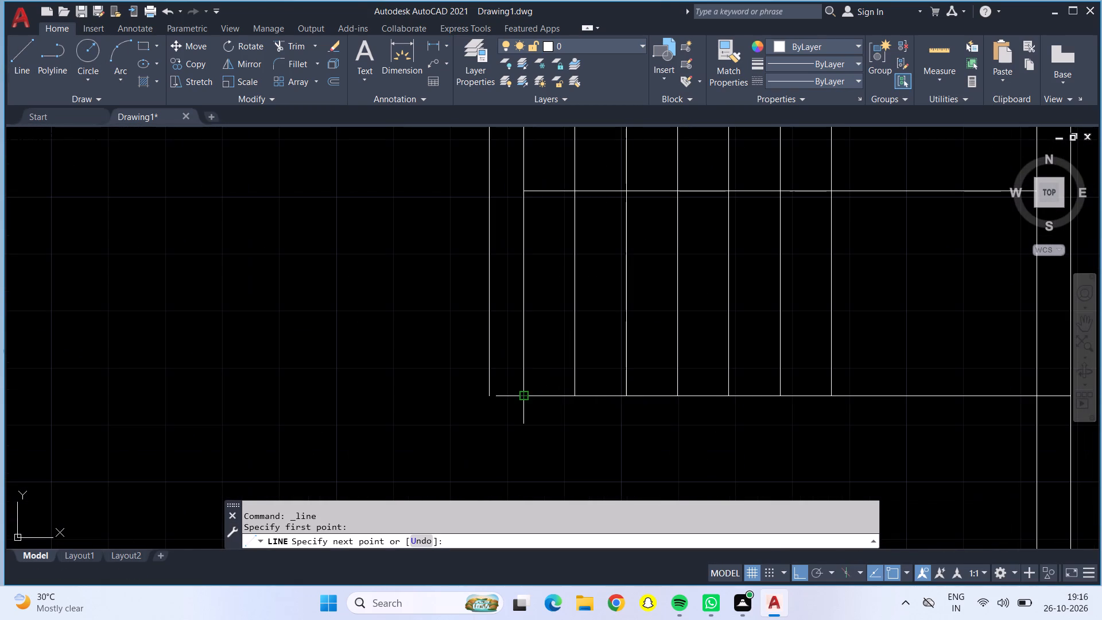
click(490, 392)
key(Escape)
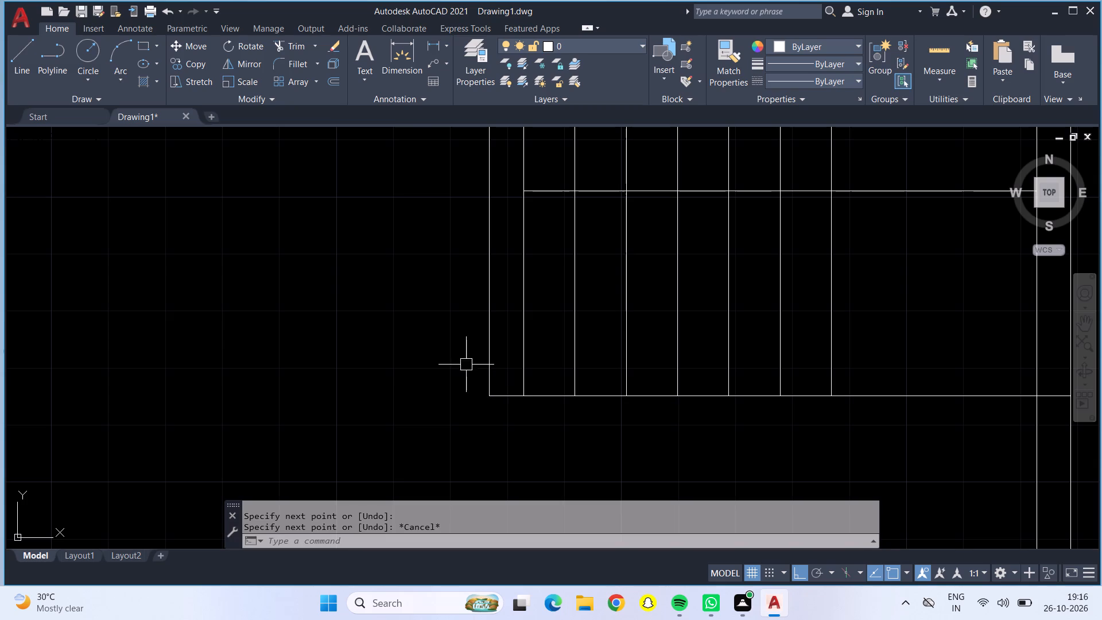
Draw a matching short line closing the open lower end of the right staircase's outer wall.
click(23, 54)
scroll(28, 60, down, 4)
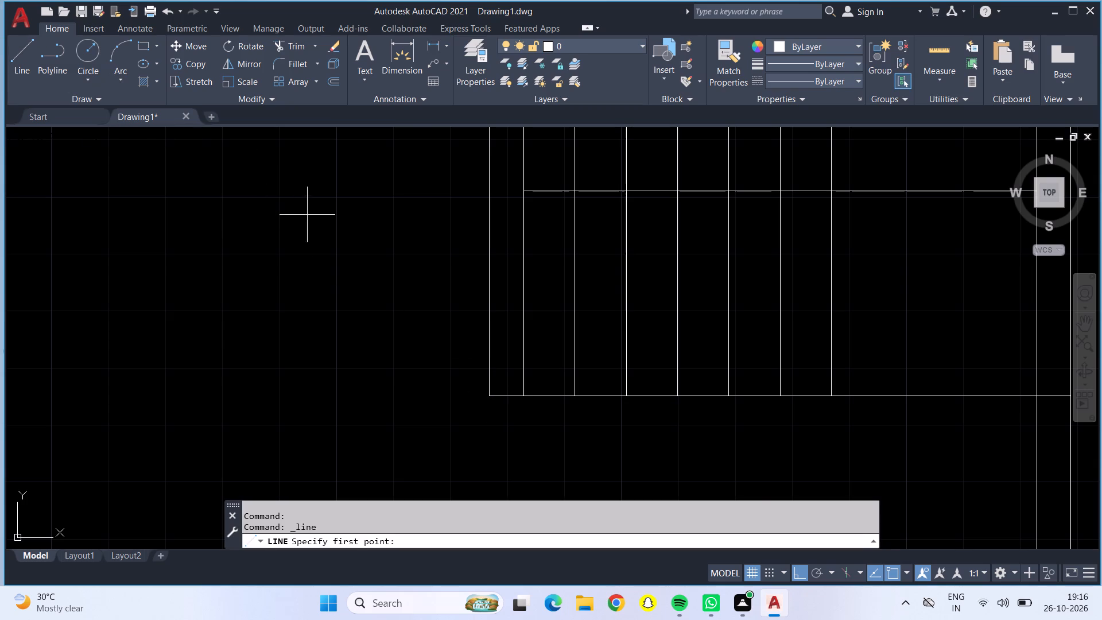
scroll(329, 221, down, 1)
scroll(631, 304, down, 1)
middle_drag(769, 300, 377, 203)
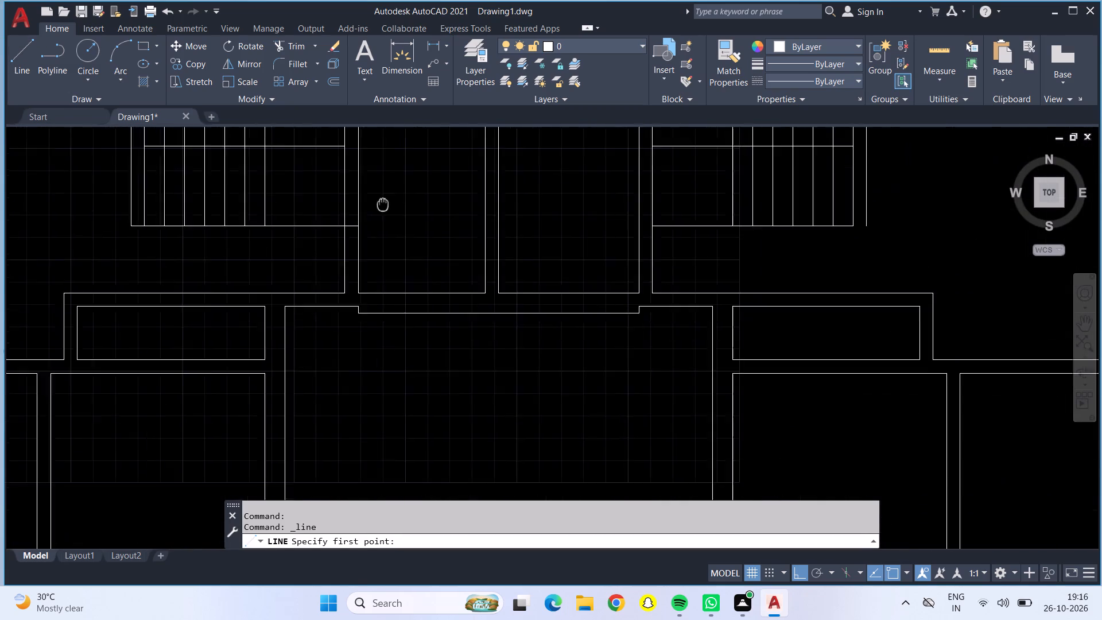
middle_drag(377, 203, 134, 236)
scroll(611, 249, up, 2)
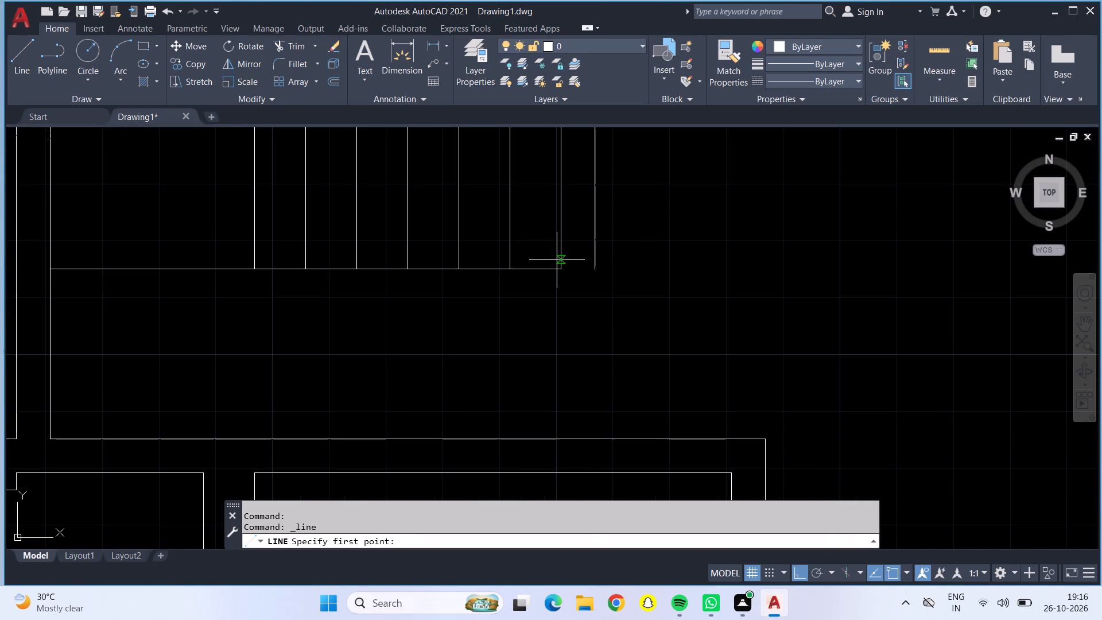
click(560, 269)
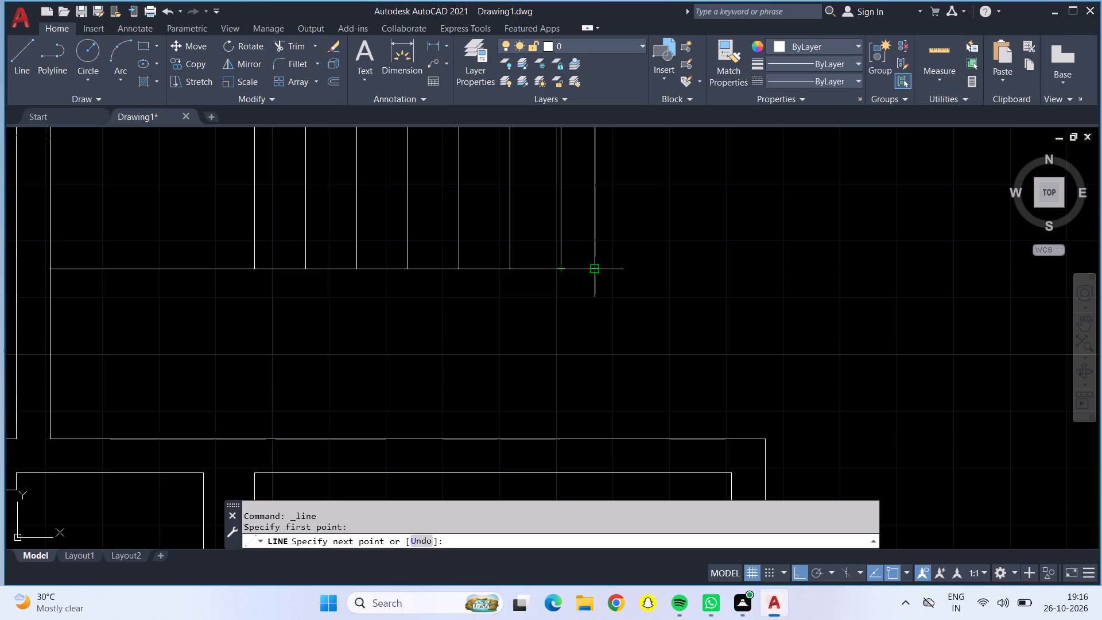
click(591, 271)
key(Escape)
Outline an opening in the wall between the left staircase and the adjoining small room, starting 3" below the stair's bottom line.
scroll(581, 269, down, 2)
scroll(579, 268, up, 1)
scroll(372, 272, down, 1)
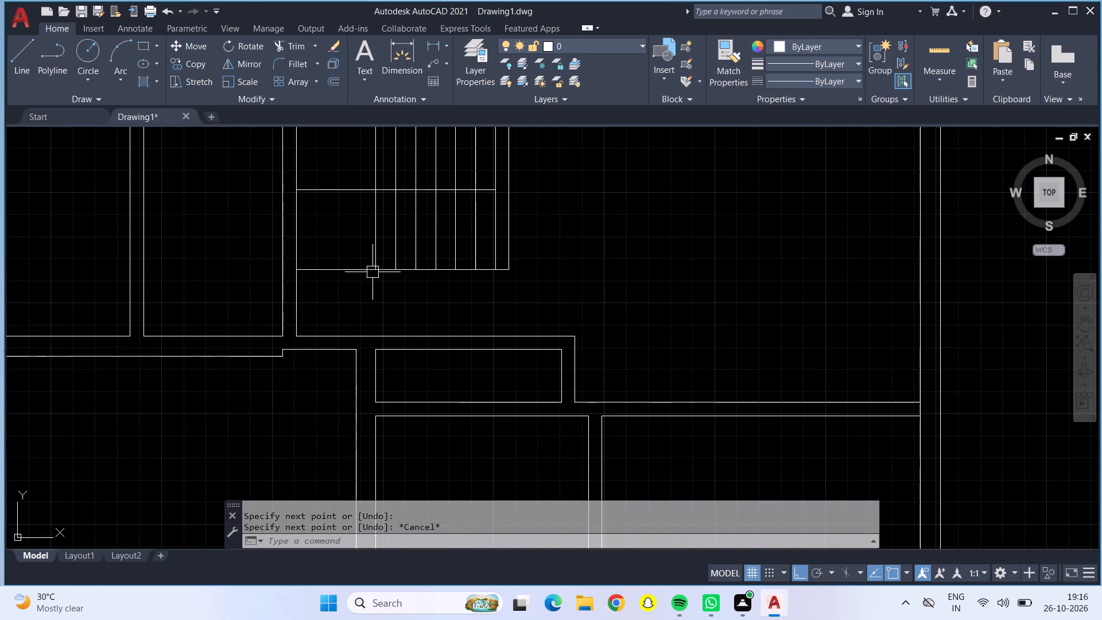
scroll(263, 254, down, 1)
middle_drag(207, 241, 389, 294)
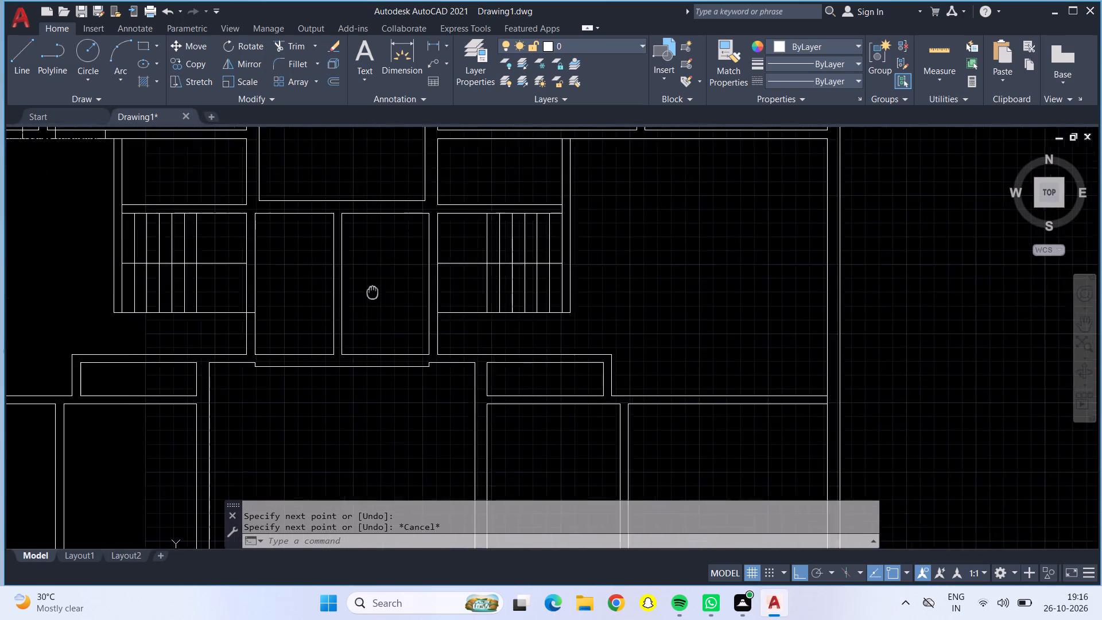
middle_drag(389, 294, 510, 298)
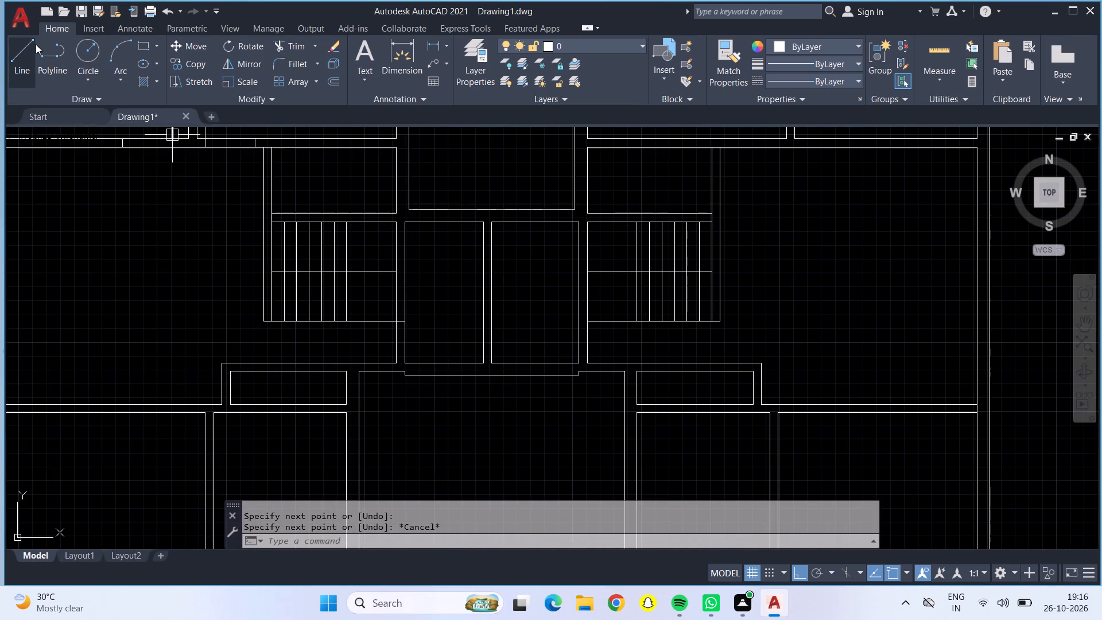
click(32, 44)
scroll(405, 350, up, 2)
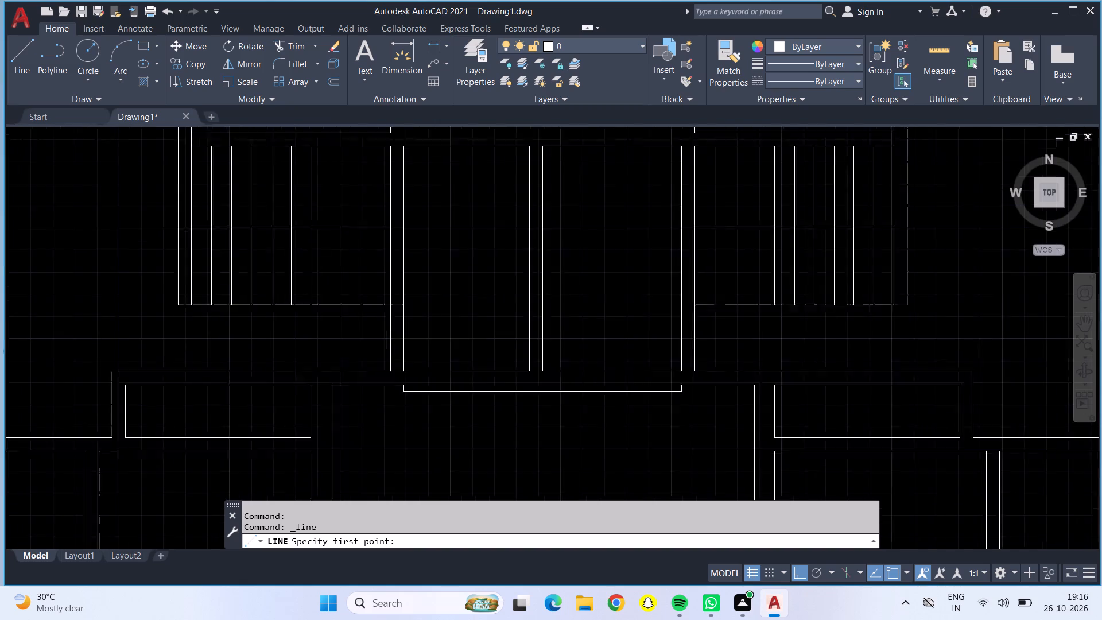
scroll(403, 350, up, 2)
click(347, 173)
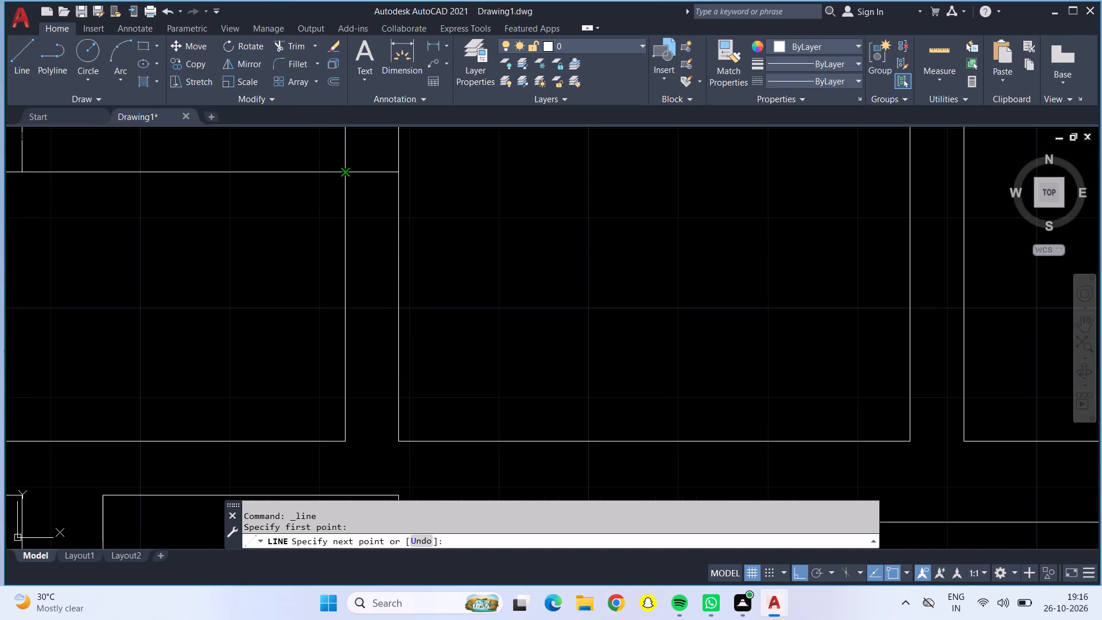
key(3)
key(shift+quotedbl)
key(Return)
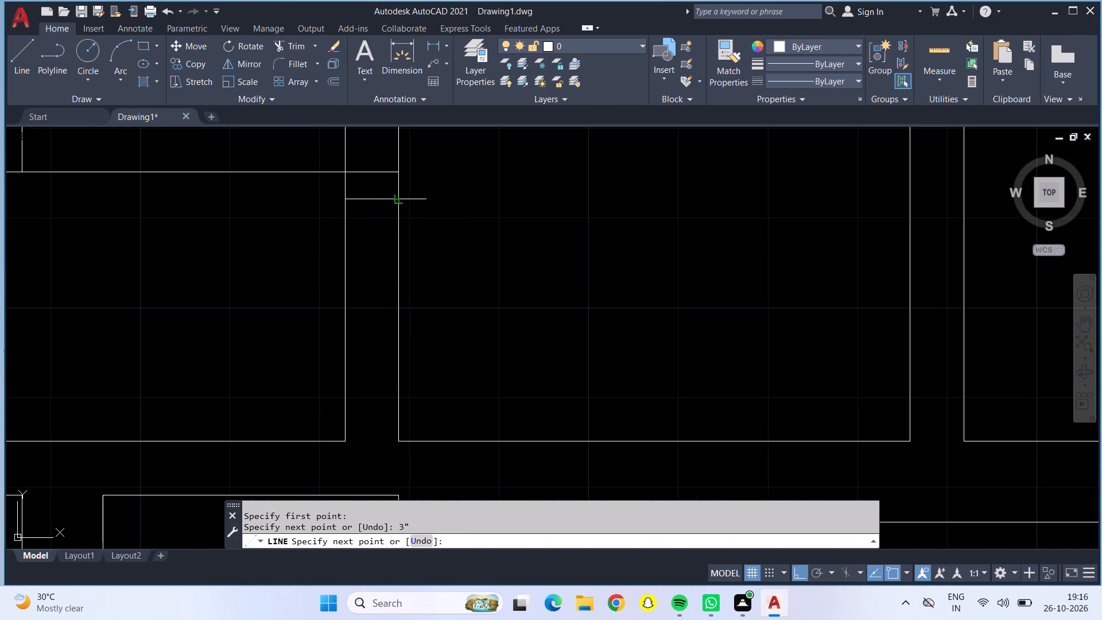
click(401, 197)
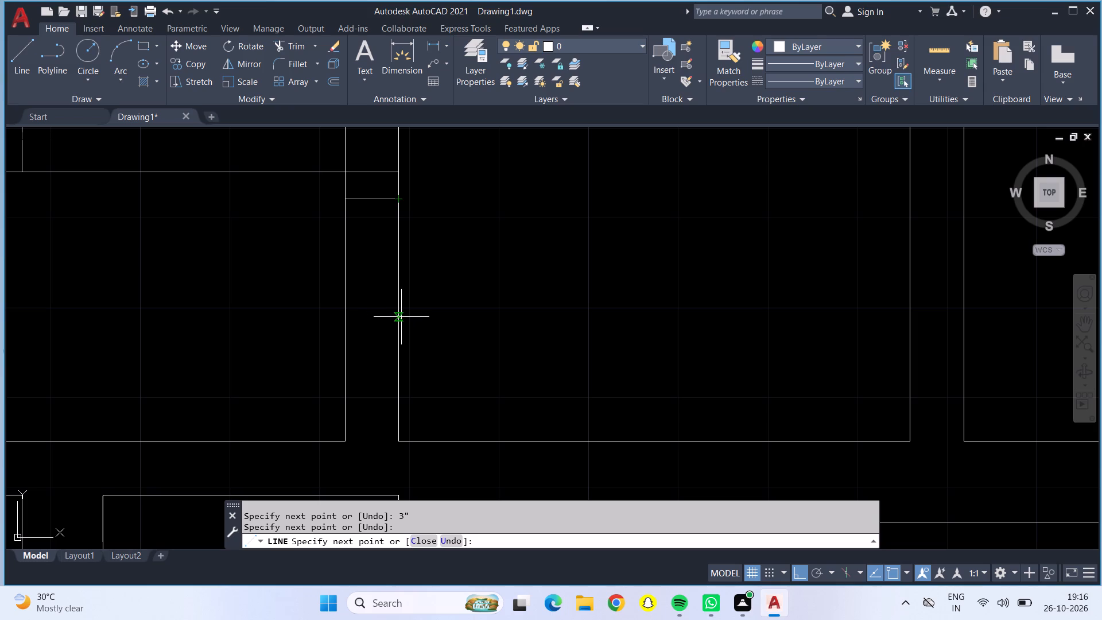
click(398, 412)
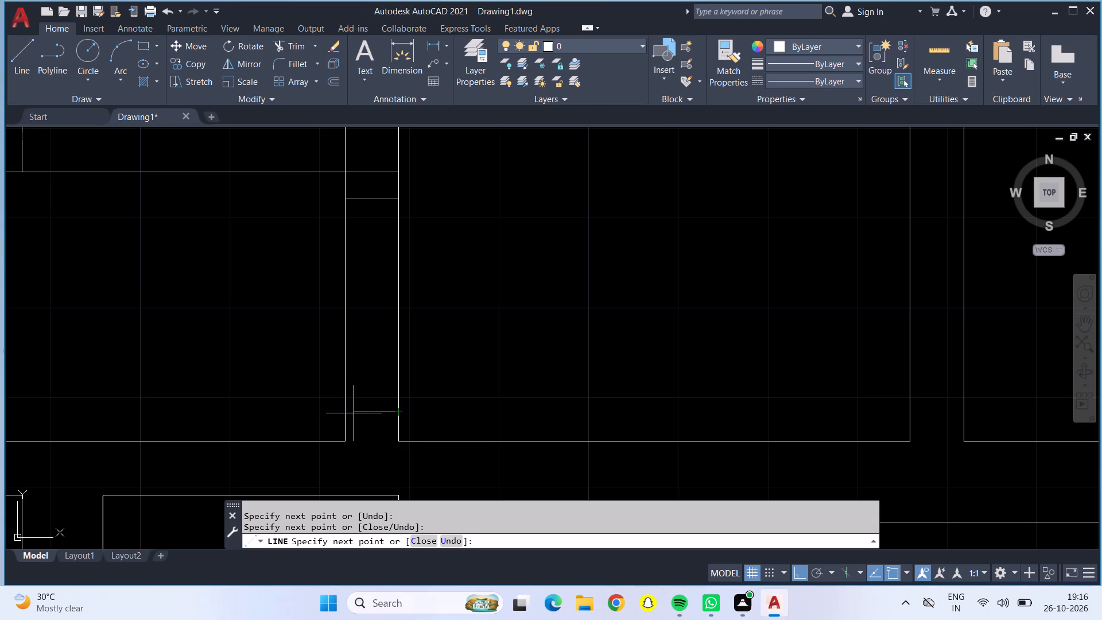
click(347, 412)
Extend the opening's lower and upper jamb lines rightward across both small rooms, about 12' and 11'7", past the right staircase wall.
scroll(801, 396, down, 2)
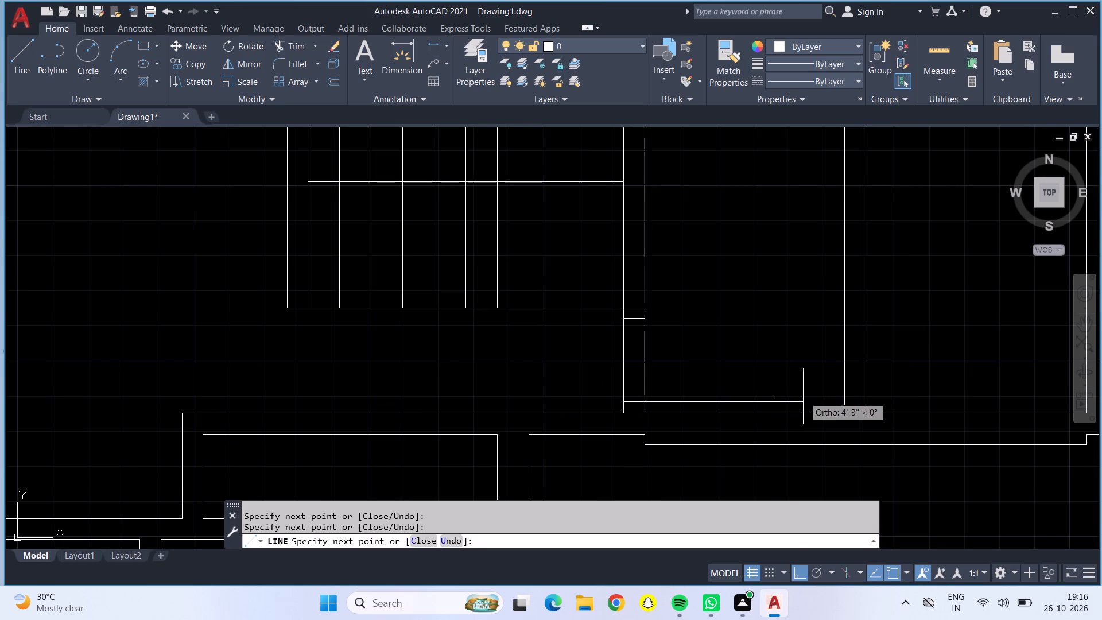
middle_drag(908, 379, 544, 314)
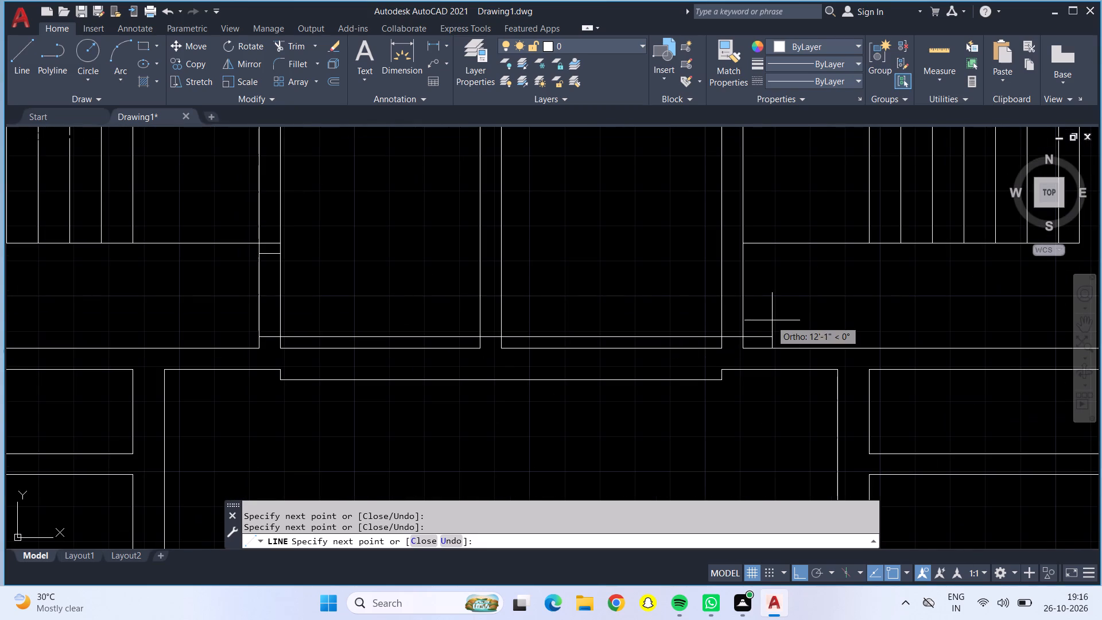
click(780, 320)
key(Escape)
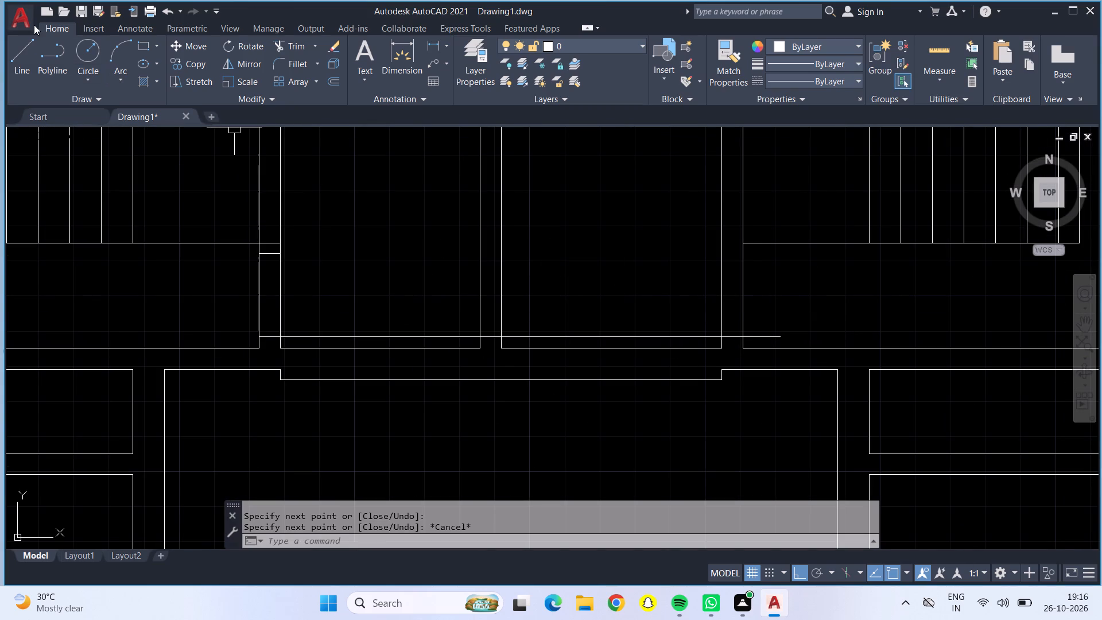
click(14, 53)
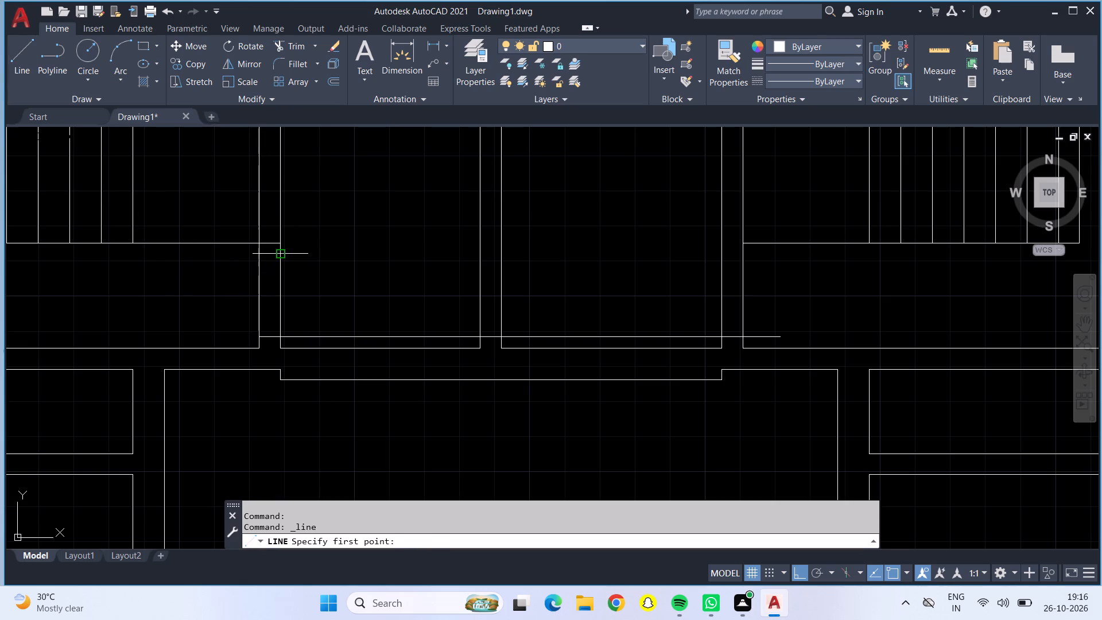
click(278, 254)
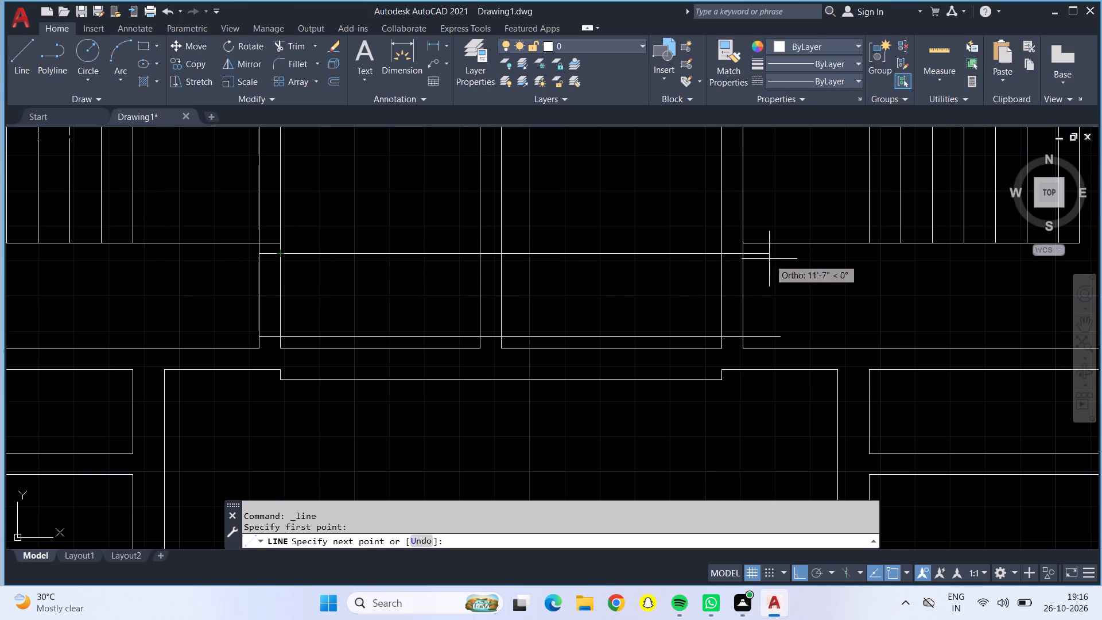
click(774, 257)
key(Escape)
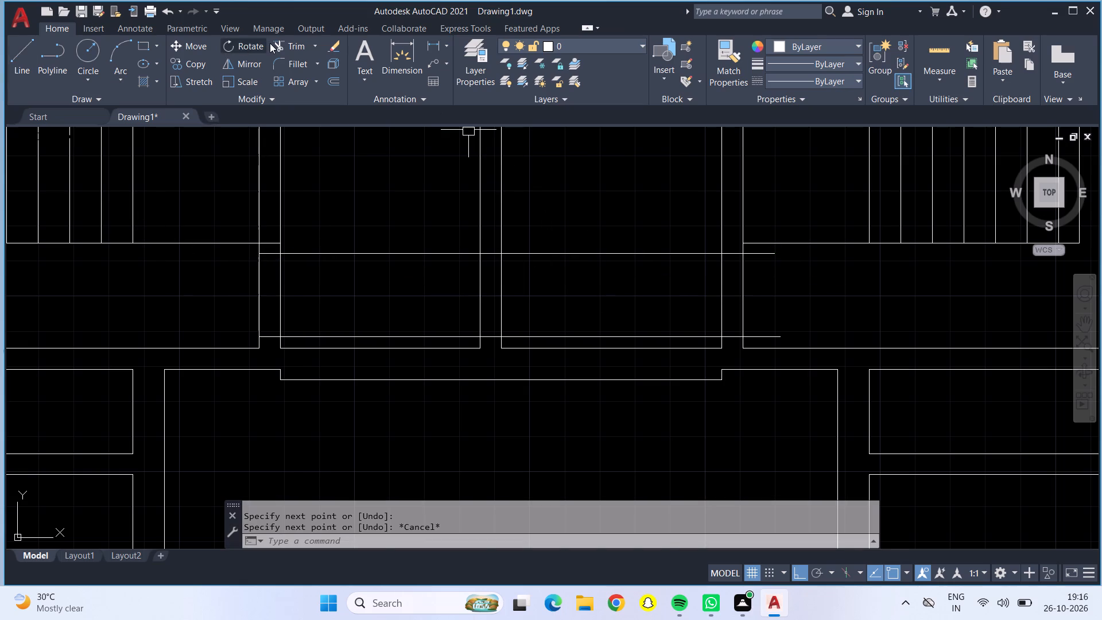
Trim the left and right outer walls of the two small rooms between the jamb lines to open them.
click(284, 43)
drag(233, 281, 296, 282)
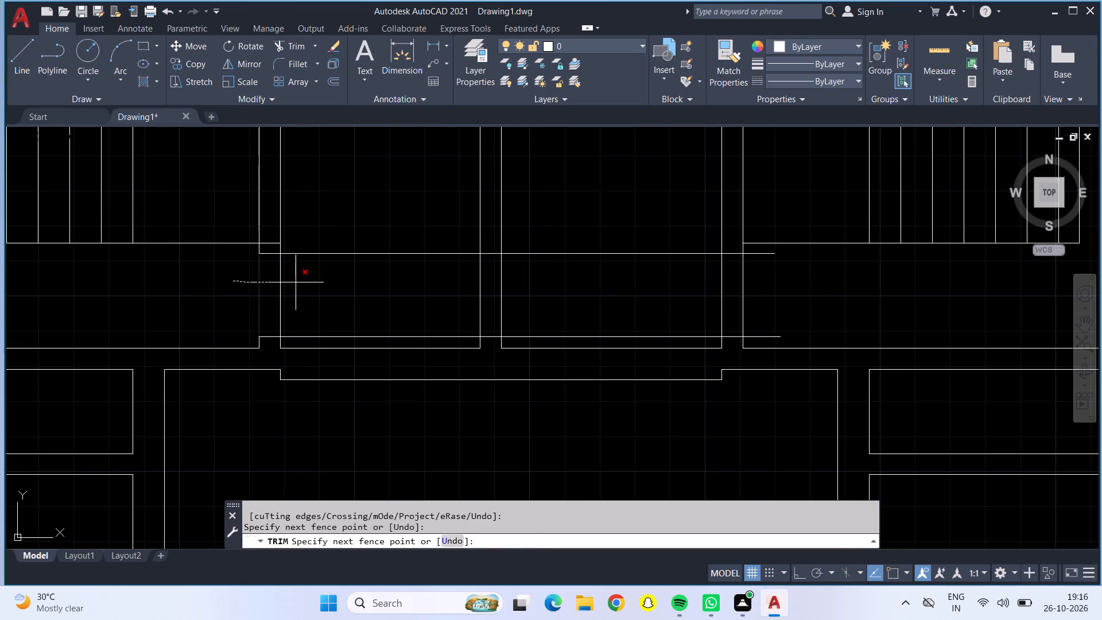
drag(296, 282, 310, 282)
drag(676, 284, 679, 282)
drag(679, 282, 771, 271)
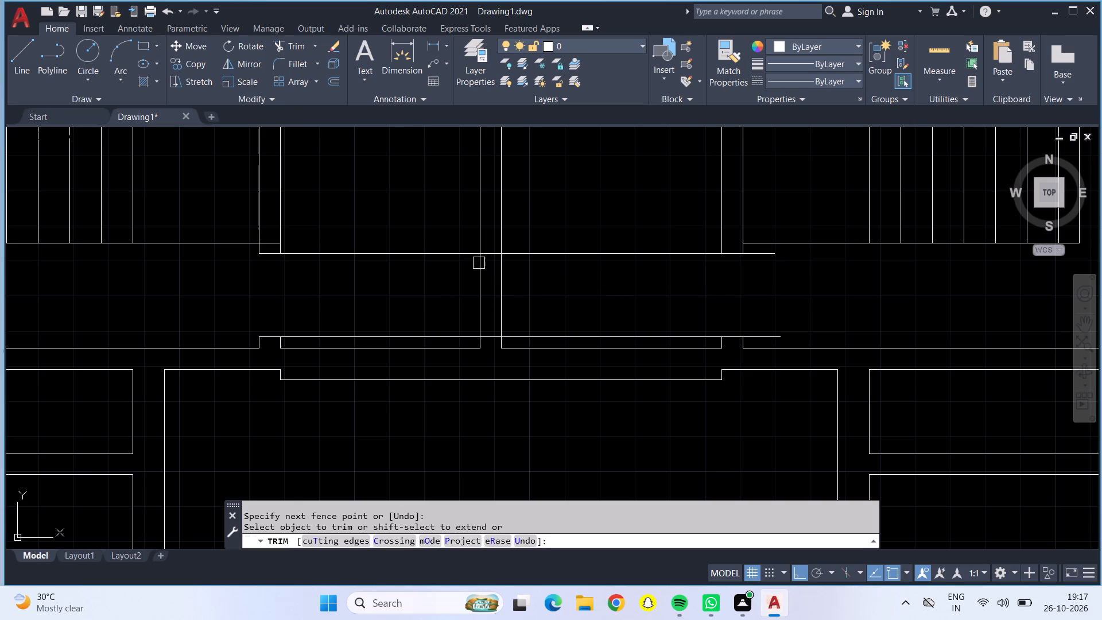
Trim the leftover jamb-line pieces across both small rooms, inside their middle partition and beyond the right staircase wall.
click(441, 252)
click(432, 336)
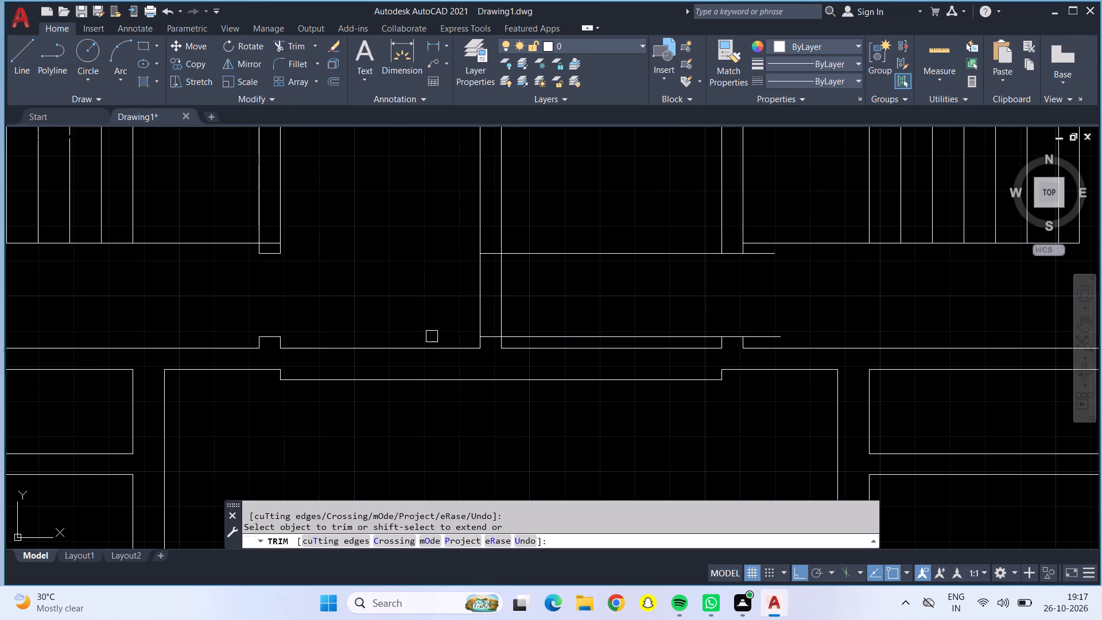
click(528, 330)
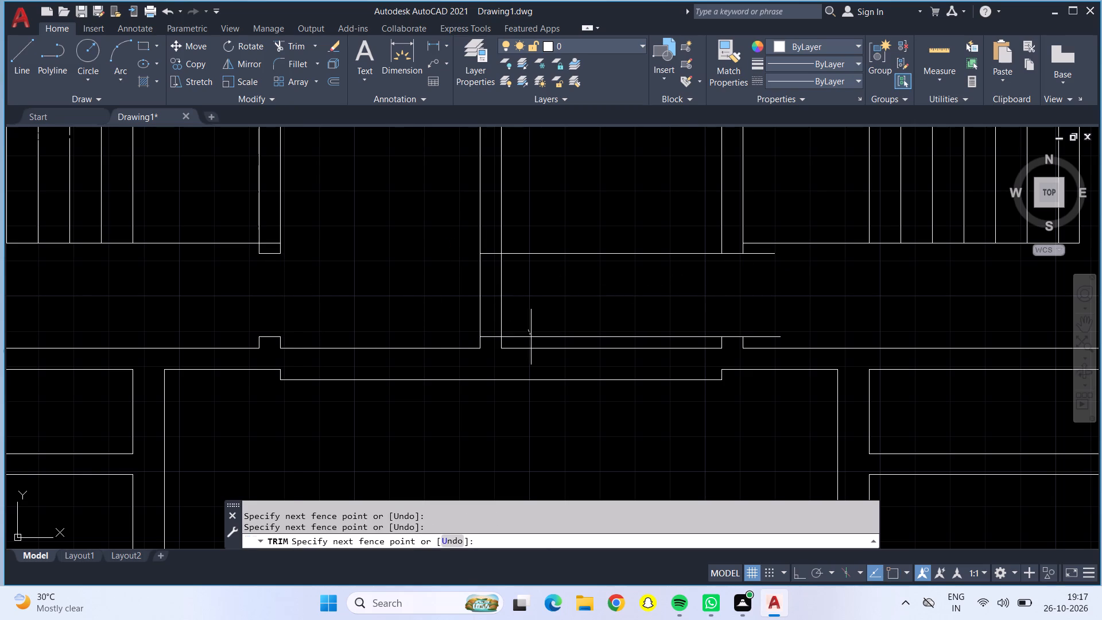
click(531, 337)
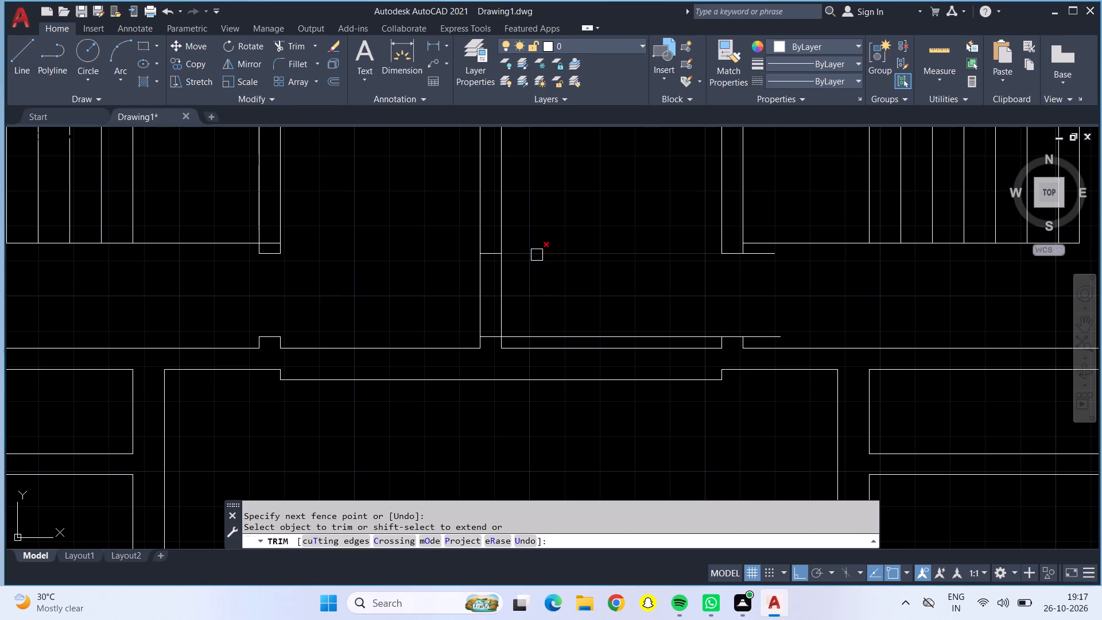
click(537, 255)
click(529, 332)
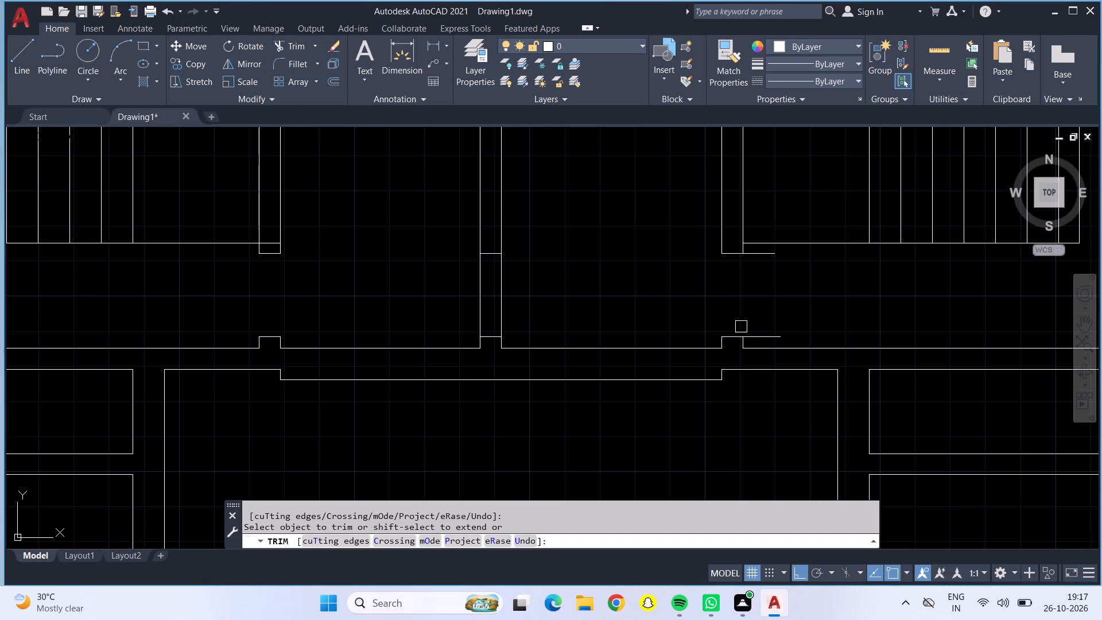
click(760, 334)
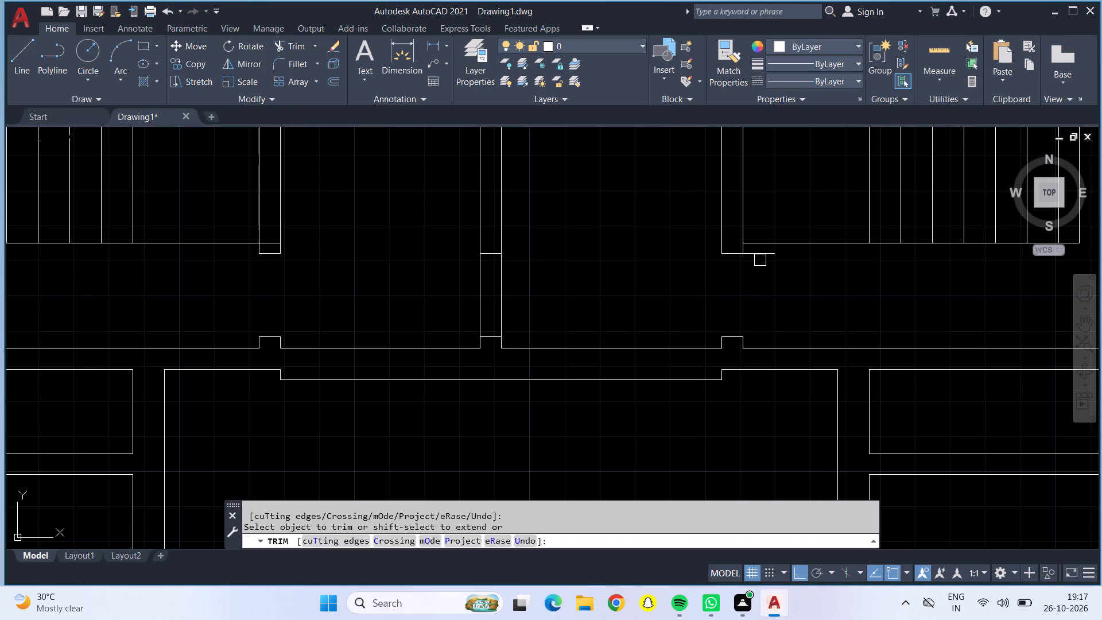
click(762, 251)
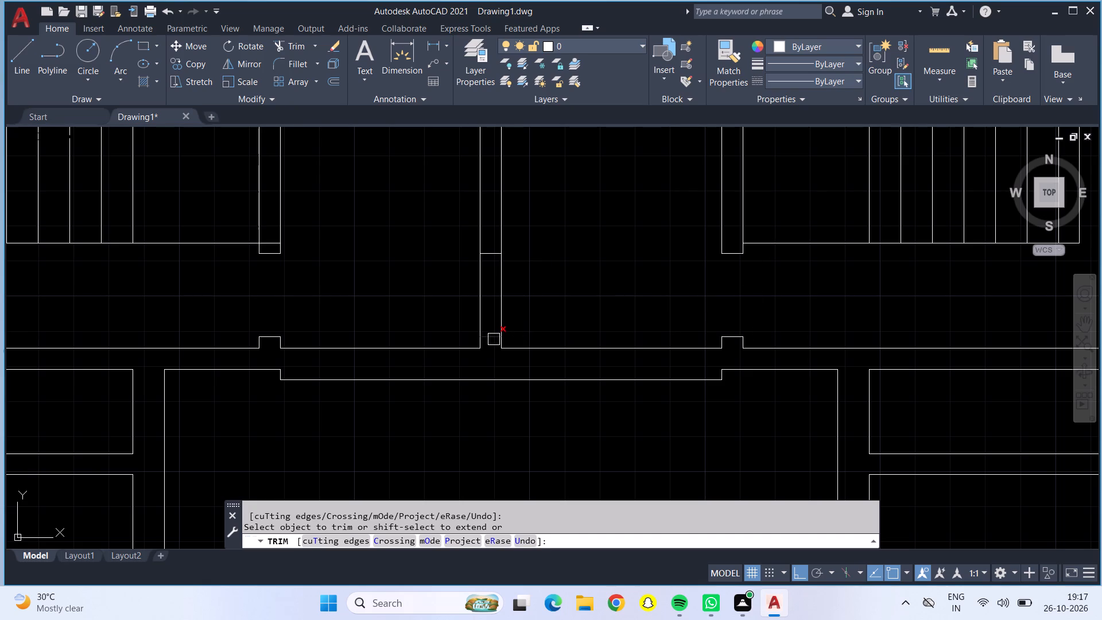
click(494, 339)
click(492, 256)
scroll(241, 270, down, 1)
middle_drag(241, 270, 255, 273)
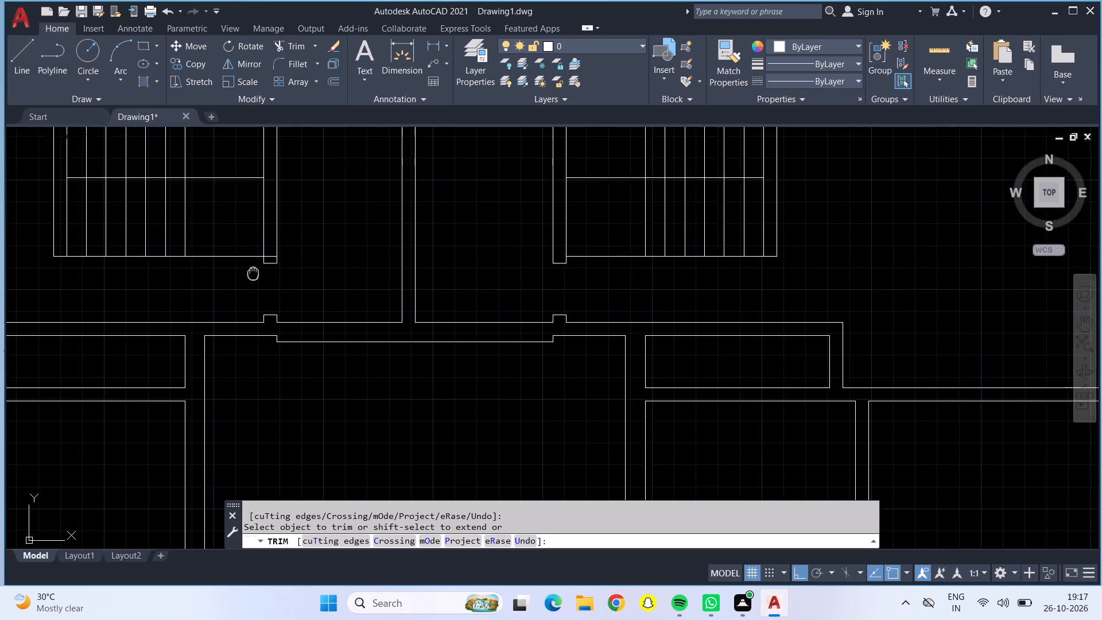
middle_drag(255, 273, 616, 308)
scroll(443, 316, down, 1)
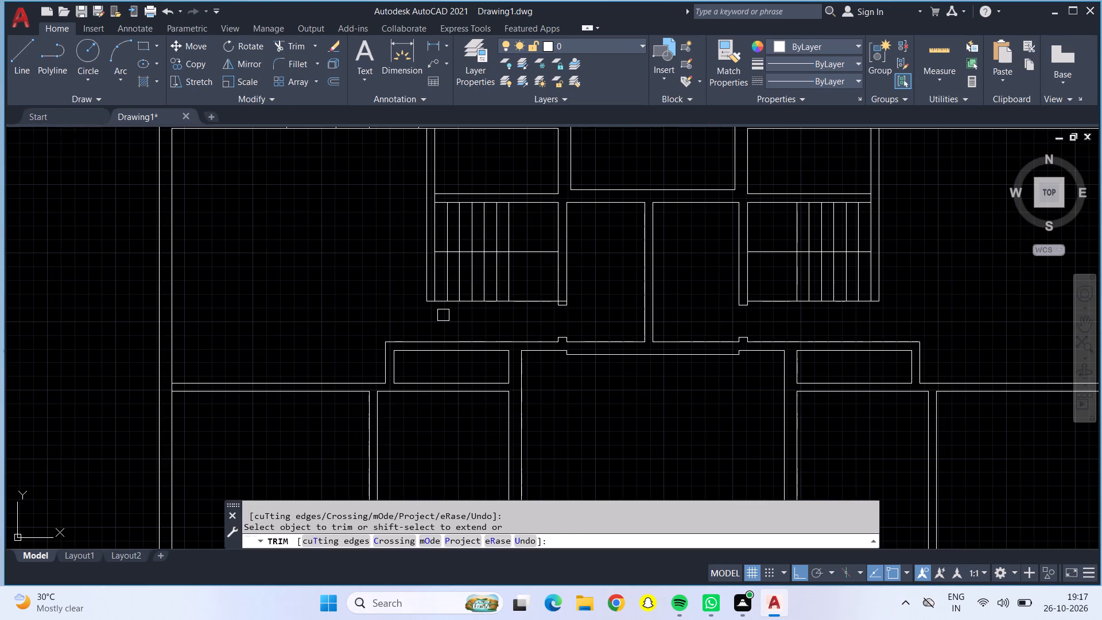
middle_drag(443, 315, 344, 310)
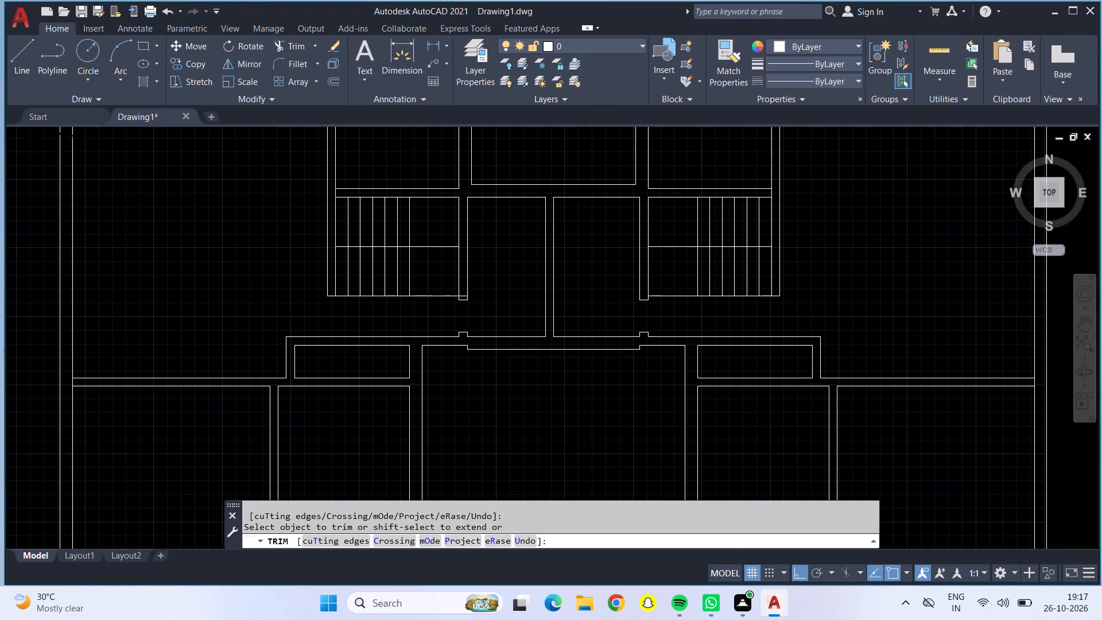
middle_drag(604, 284, 550, 330)
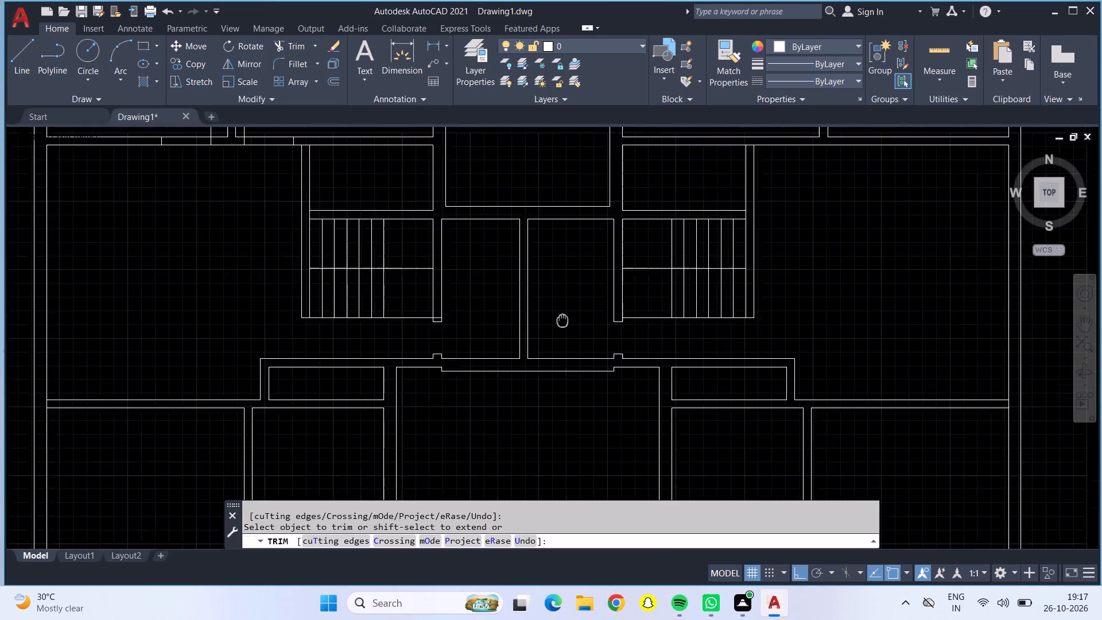
middle_drag(550, 330, 529, 420)
key(Escape)
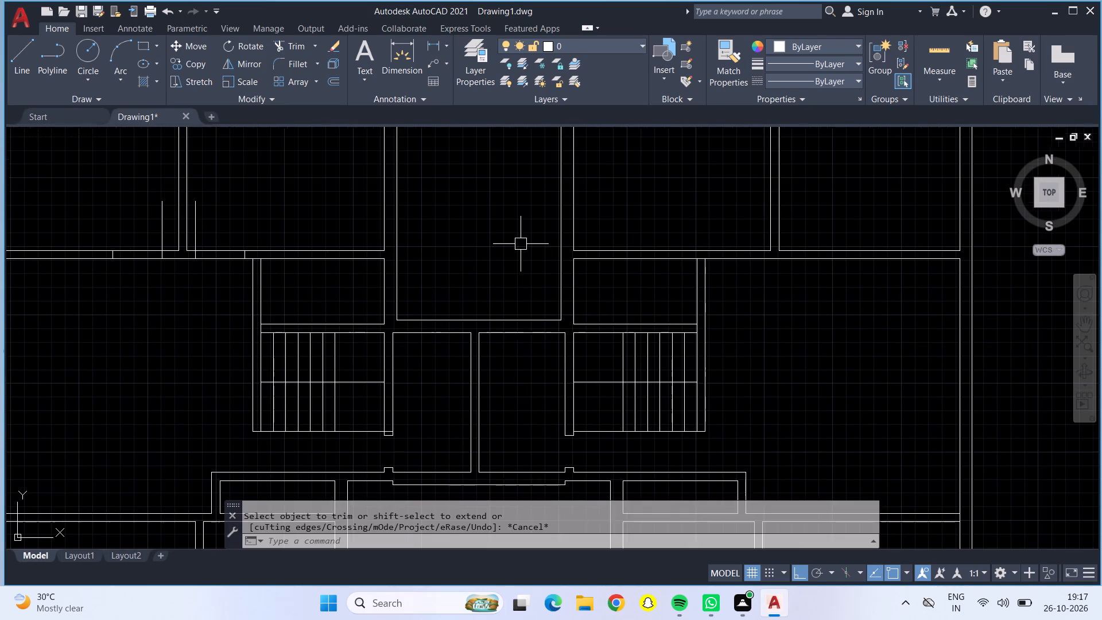
Outline a 3' door opening in the wall above the right staircase, 6" left of the partition above, with a 3' upright door line at its near jamb.
scroll(521, 243, down, 1)
middle_drag(514, 242, 533, 310)
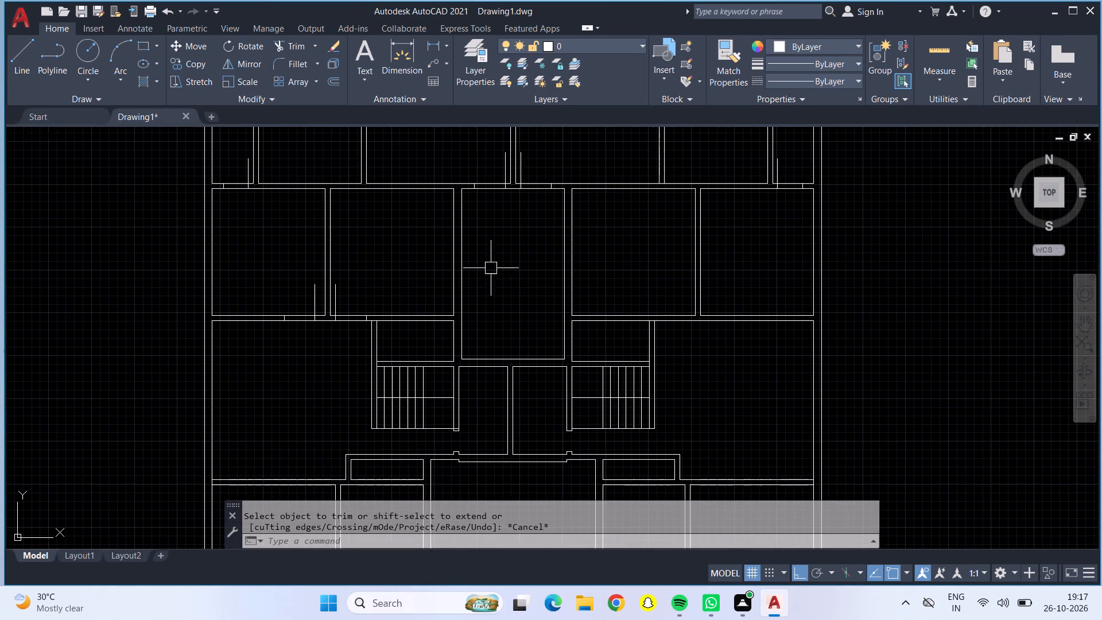
click(18, 53)
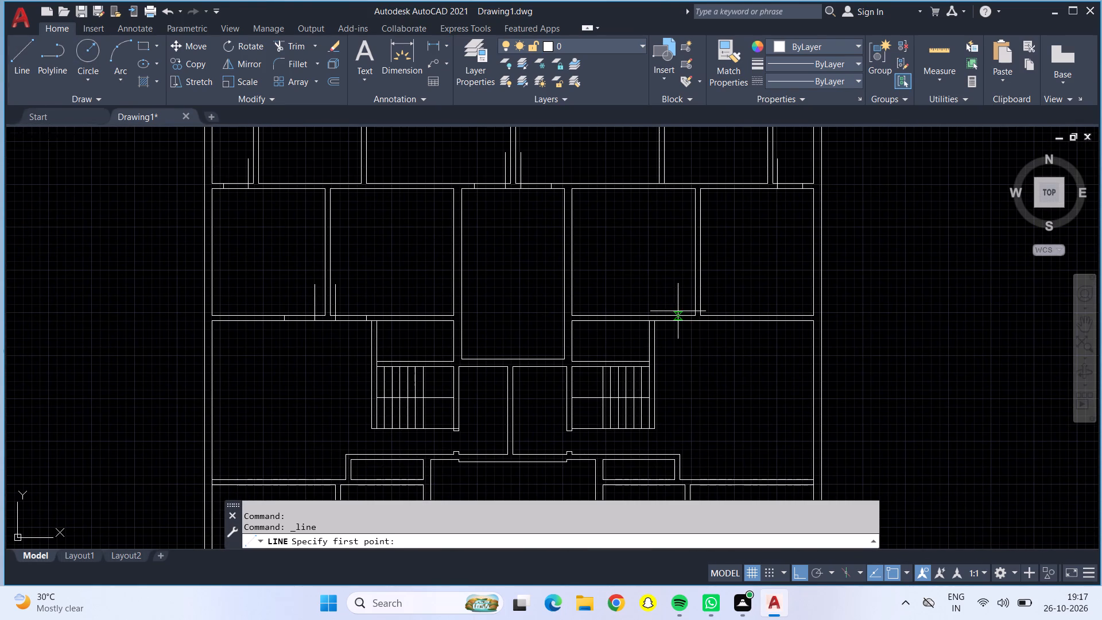
scroll(695, 312, up, 3)
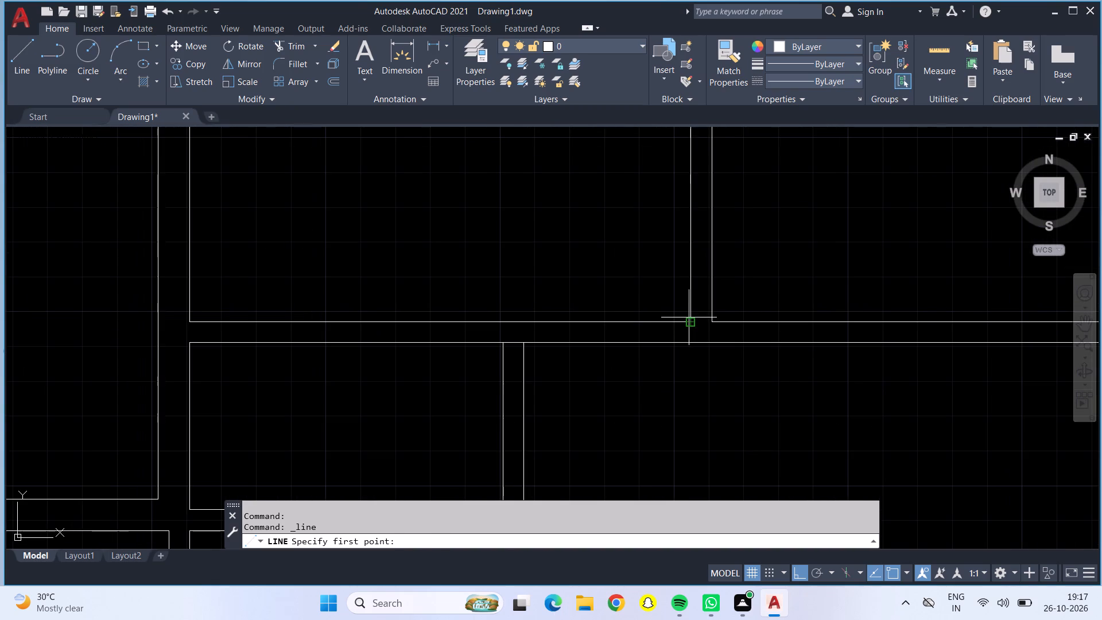
click(689, 317)
key(6)
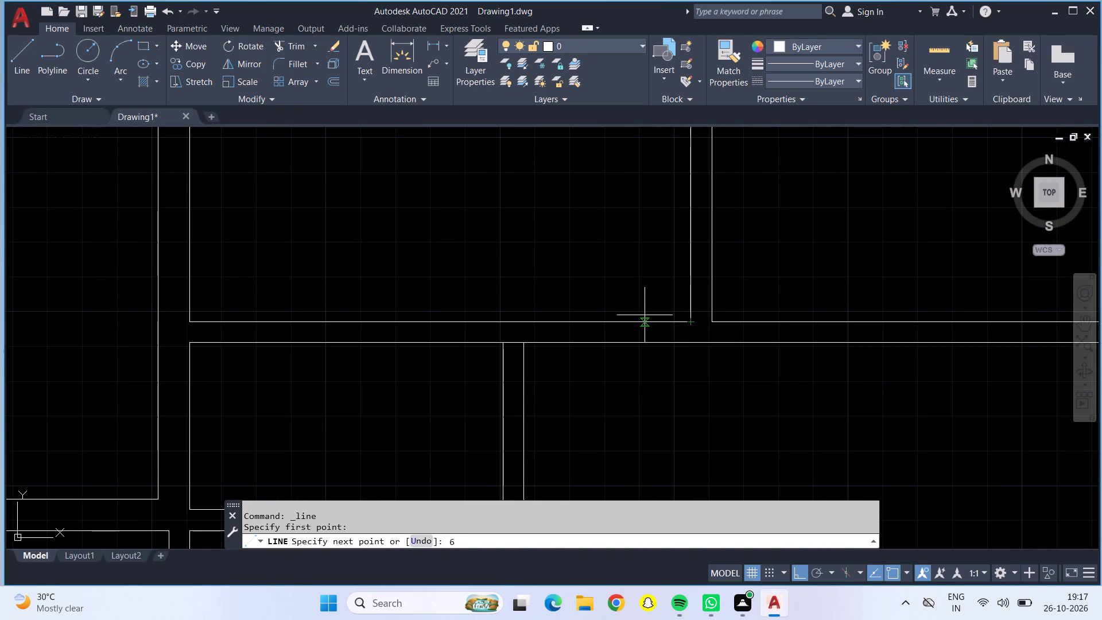
key(shift+quotedbl)
key(Return)
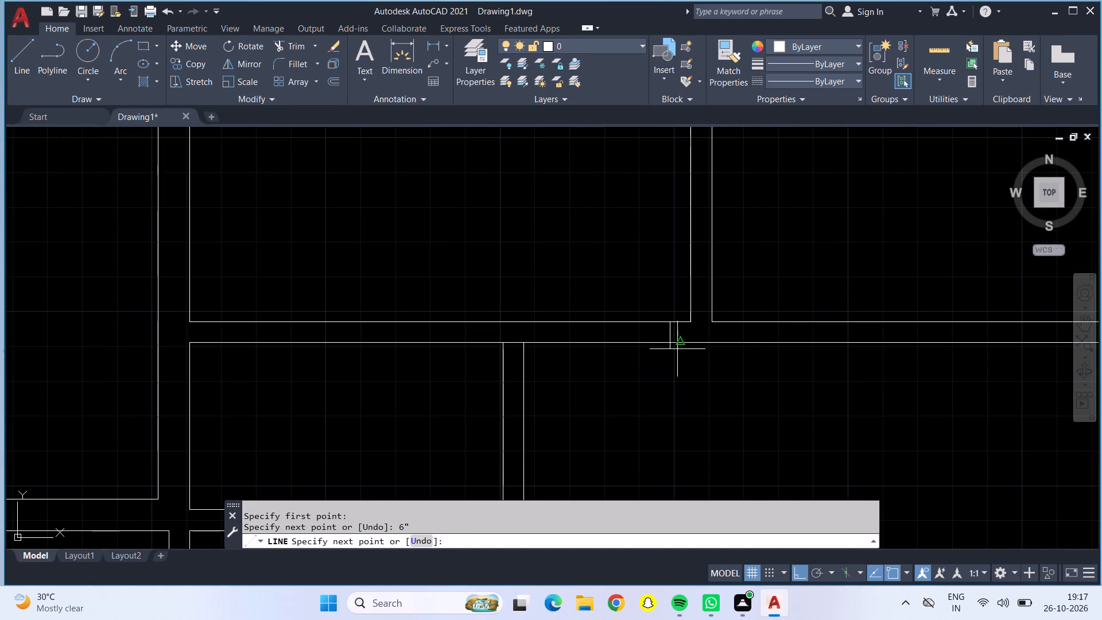
click(671, 343)
text(3')
key(Return)
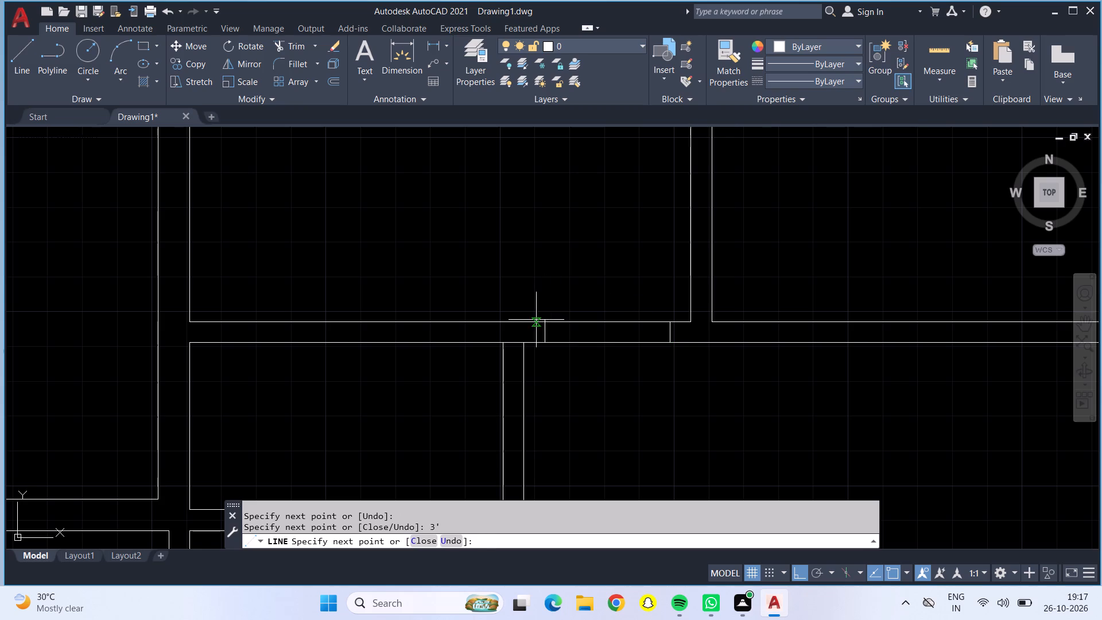
click(544, 319)
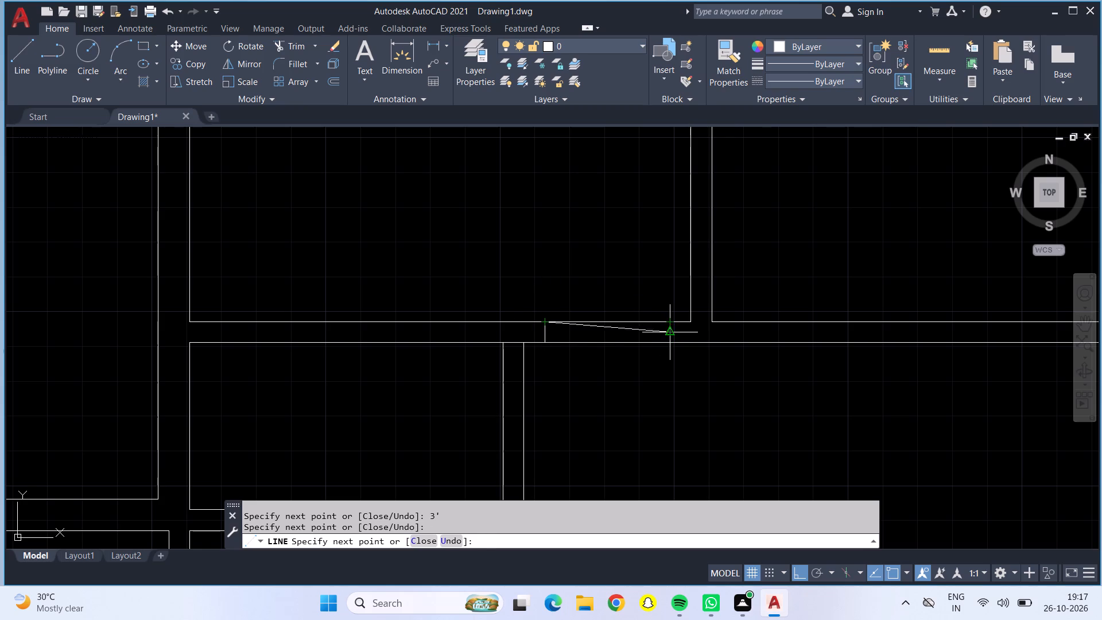
click(672, 320)
text(3')
key(Return)
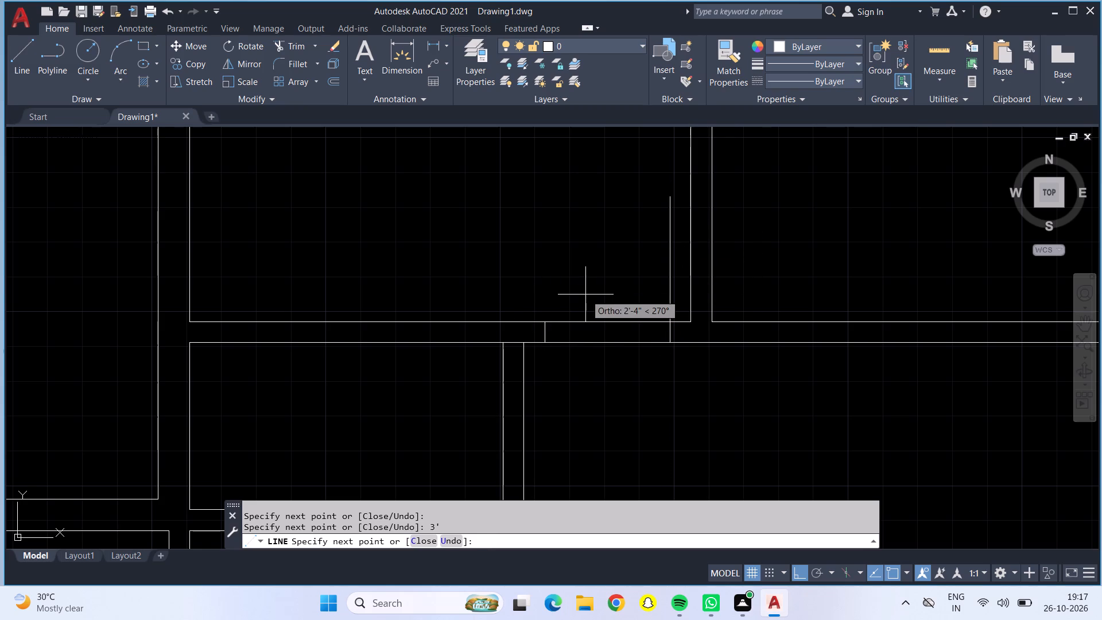
key(Escape)
Outline a matching 3' door opening 6" right of the same partition, with a 3' upright door line at its near jamb.
click(17, 53)
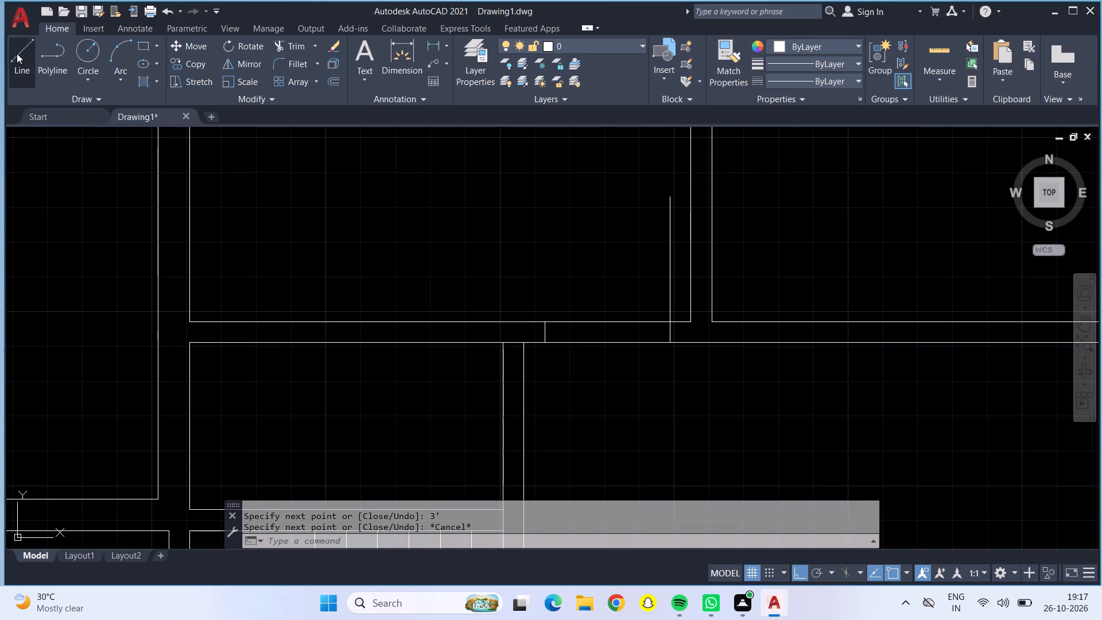
click(711, 318)
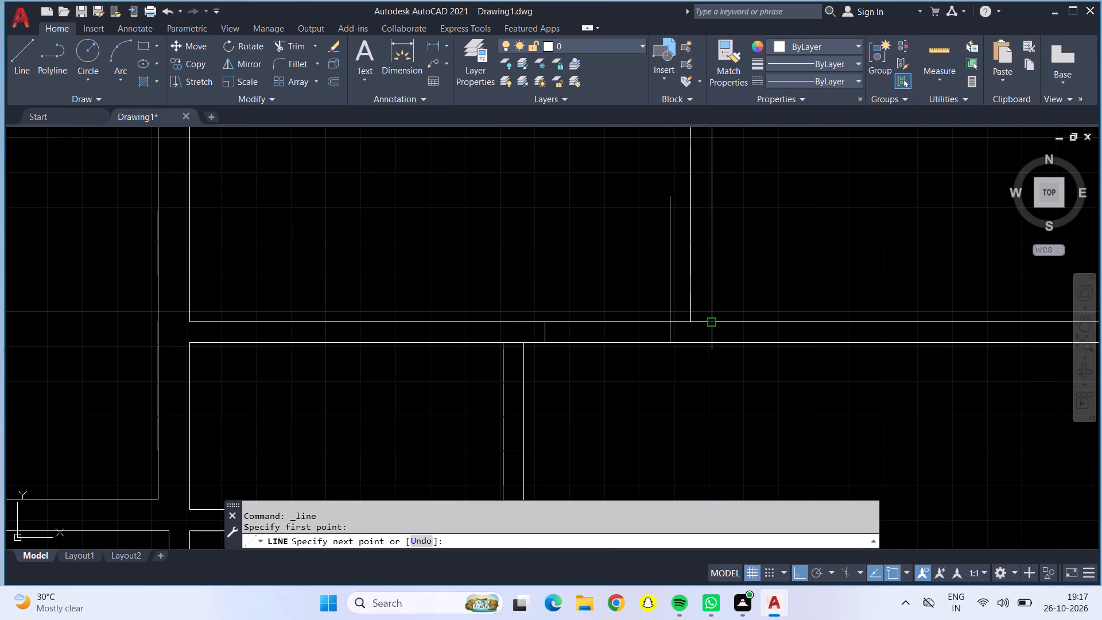
key(6)
key(shift+quotedbl)
key(Return)
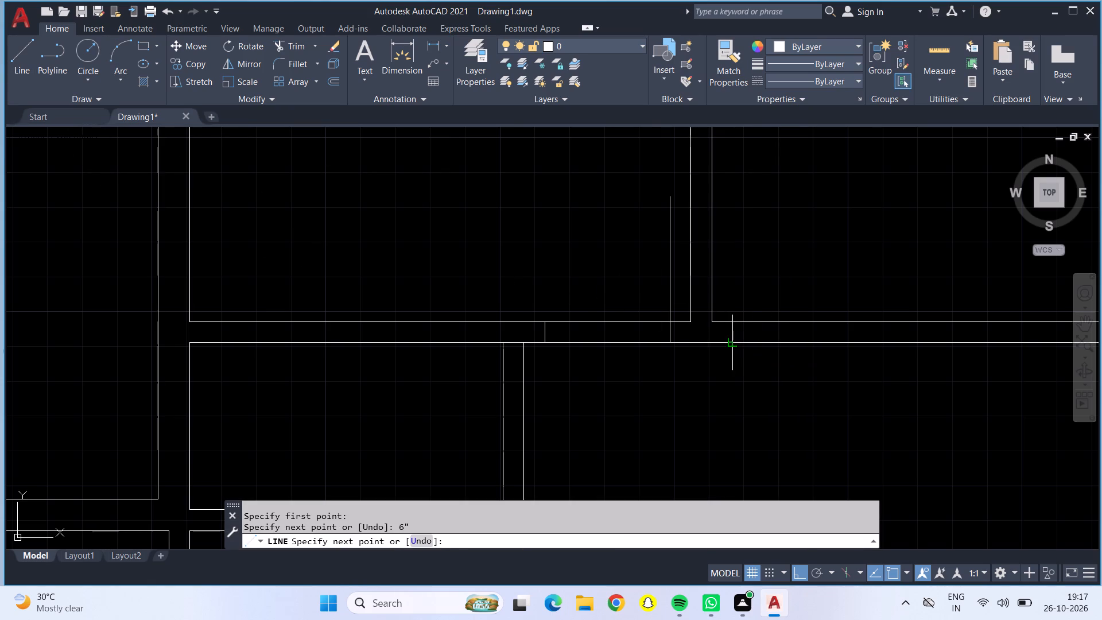
click(730, 342)
key(3)
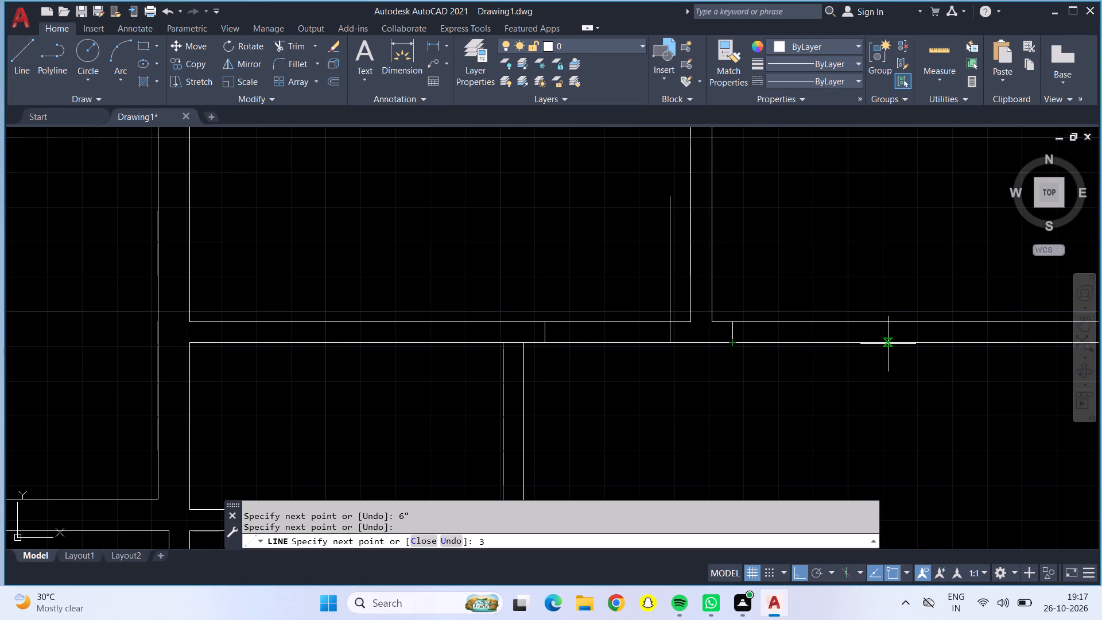
key(apostrophe)
key(Return)
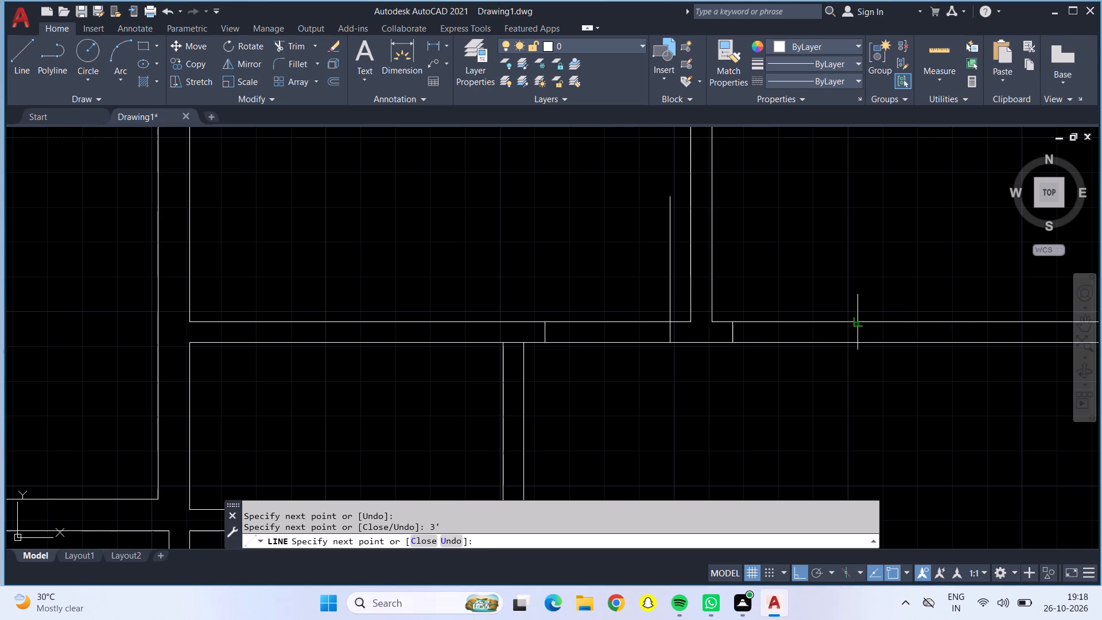
click(857, 320)
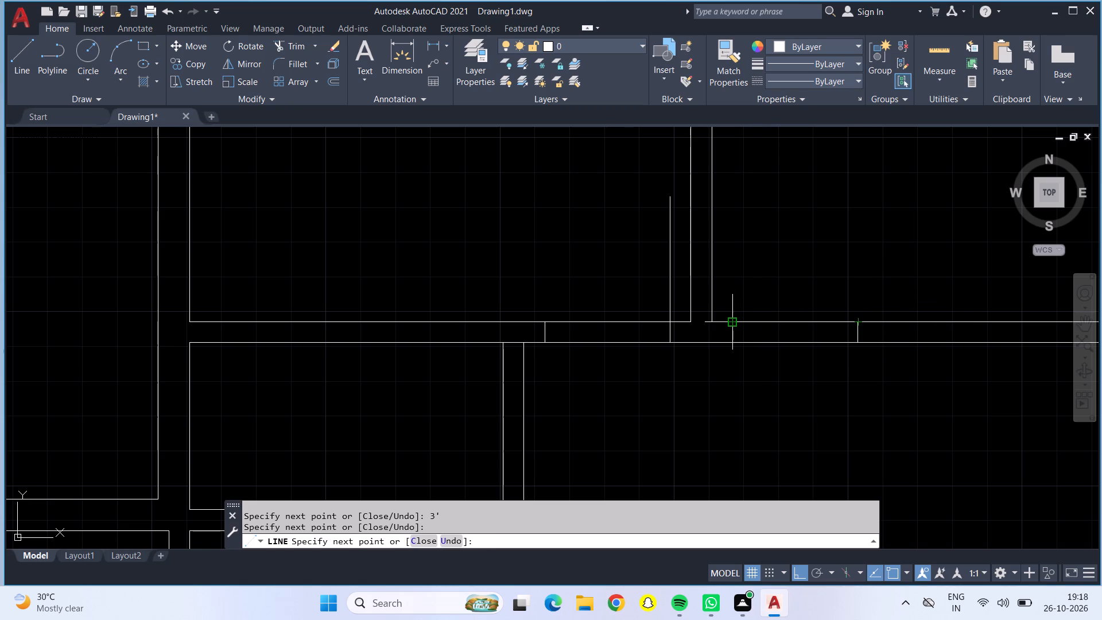
click(731, 323)
text(3')
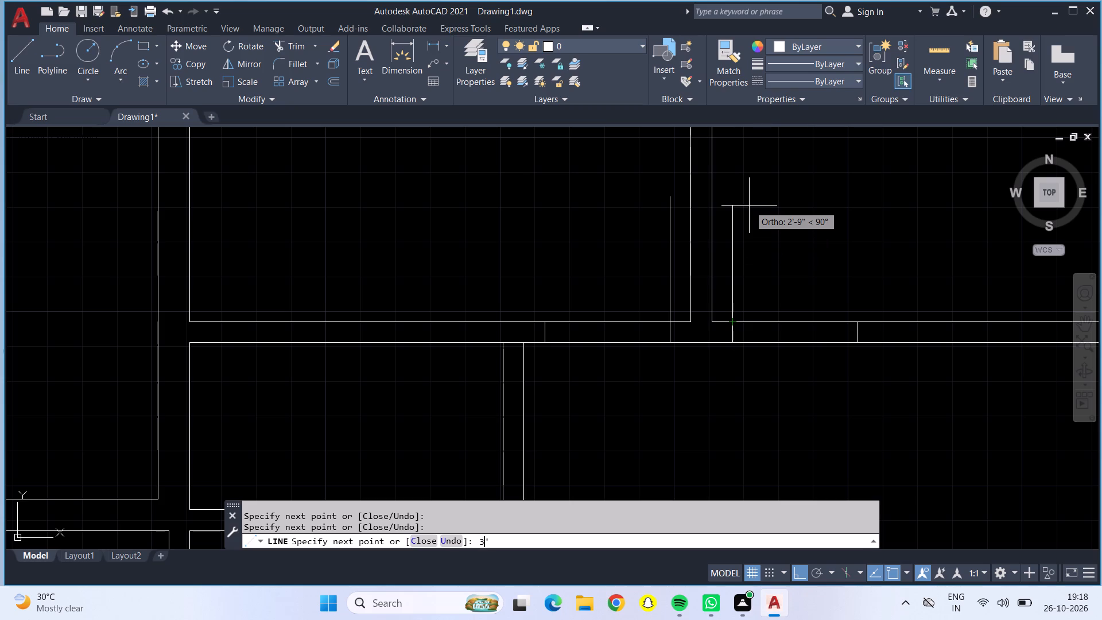
key(Return)
key(Return)
Outline a 3' door opening in the central hall's left wall, 2' below the adjoining room's upper corner, with a 3' door line into that room.
scroll(750, 211, down, 1)
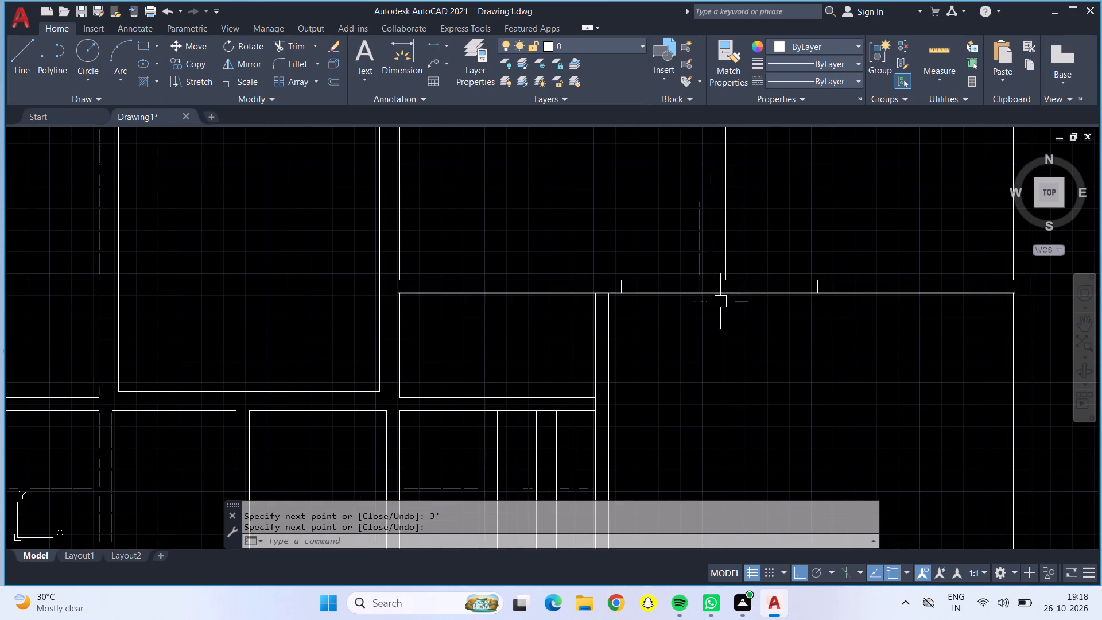
scroll(720, 307, down, 1)
middle_drag(719, 312, 934, 324)
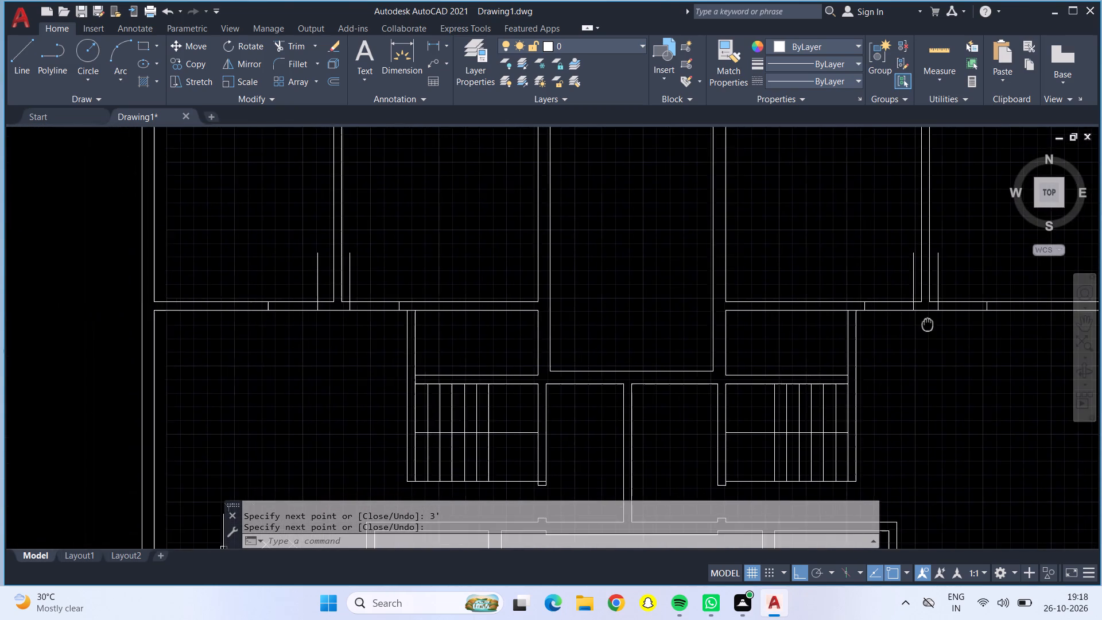
middle_drag(934, 324, 952, 324)
scroll(701, 295, down, 1)
middle_drag(699, 294, 709, 118)
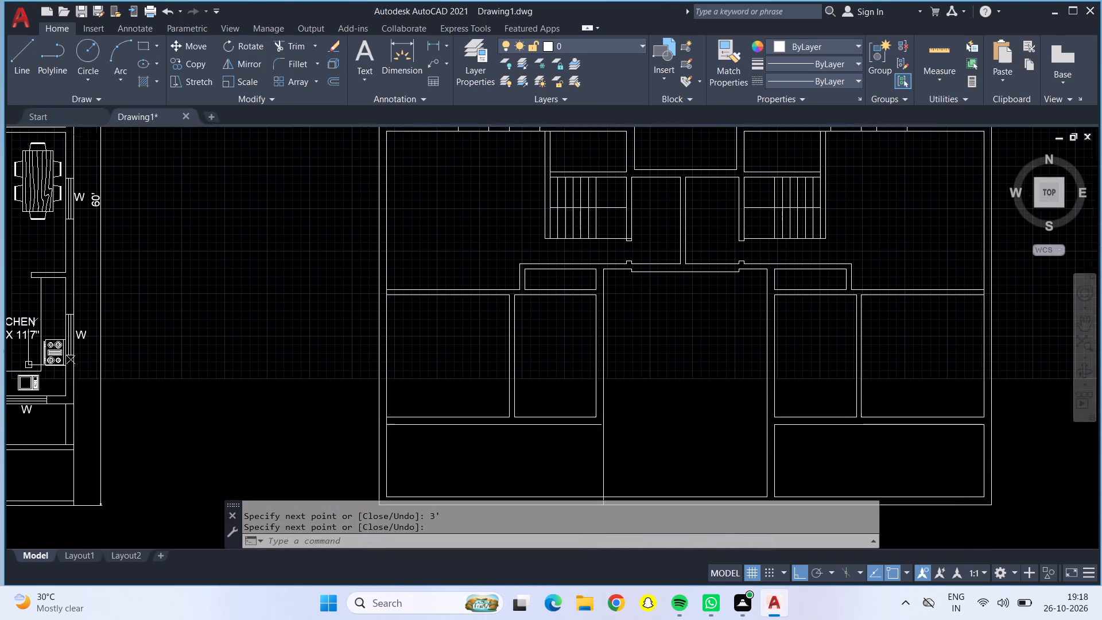
middle_drag(709, 118, 709, 117)
scroll(587, 276, up, 2)
scroll(587, 276, down, 2)
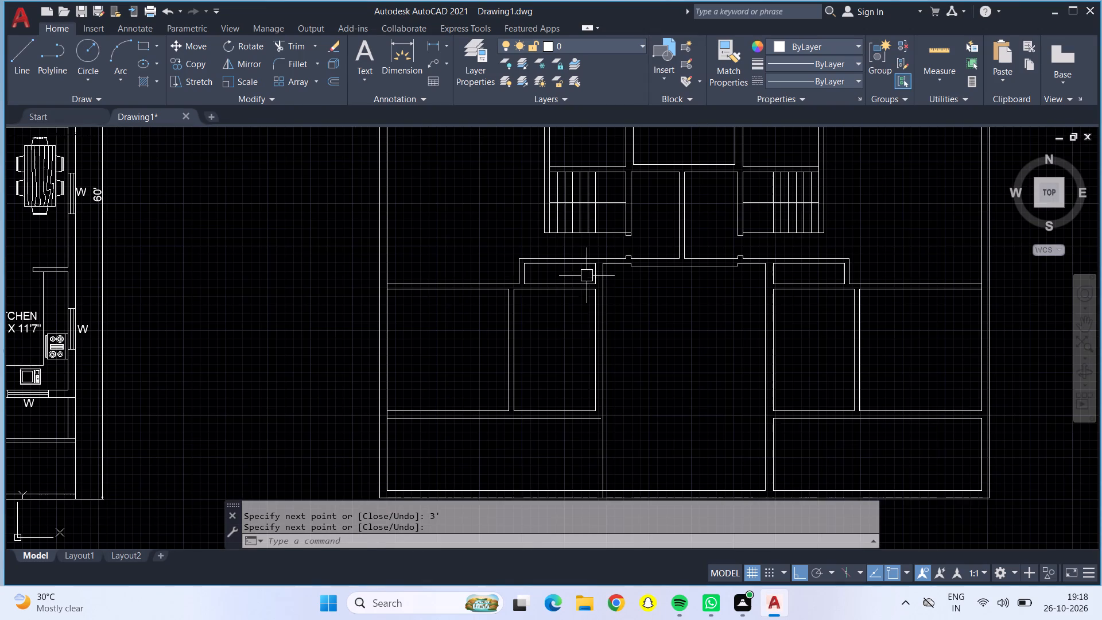
middle_drag(573, 330, 582, 266)
middle_drag(669, 263, 663, 263)
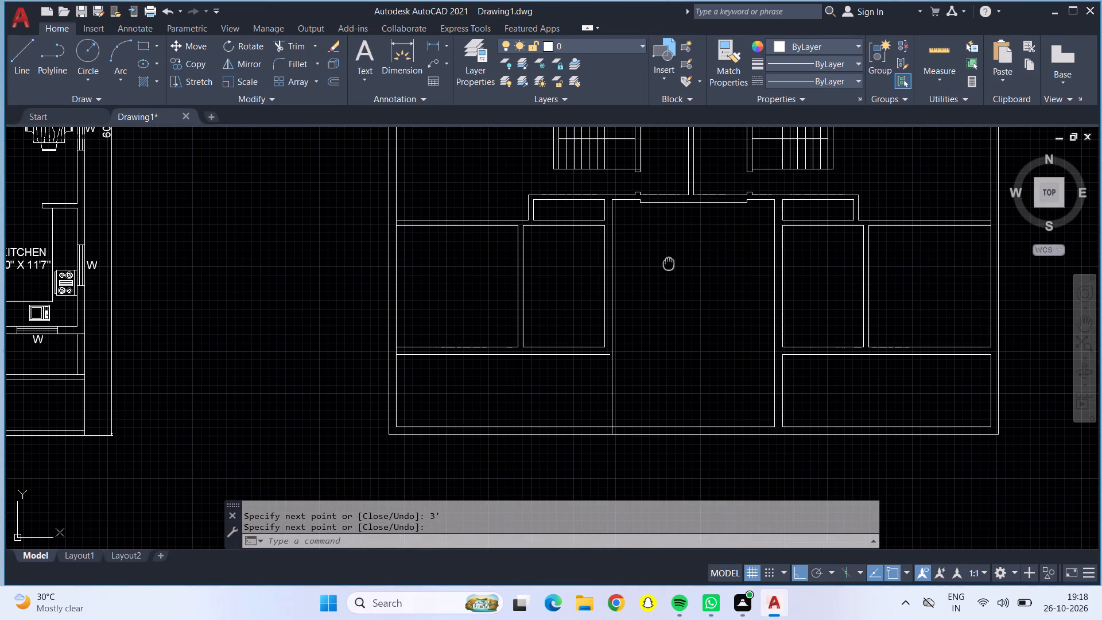
middle_drag(663, 263, 622, 254)
click(25, 55)
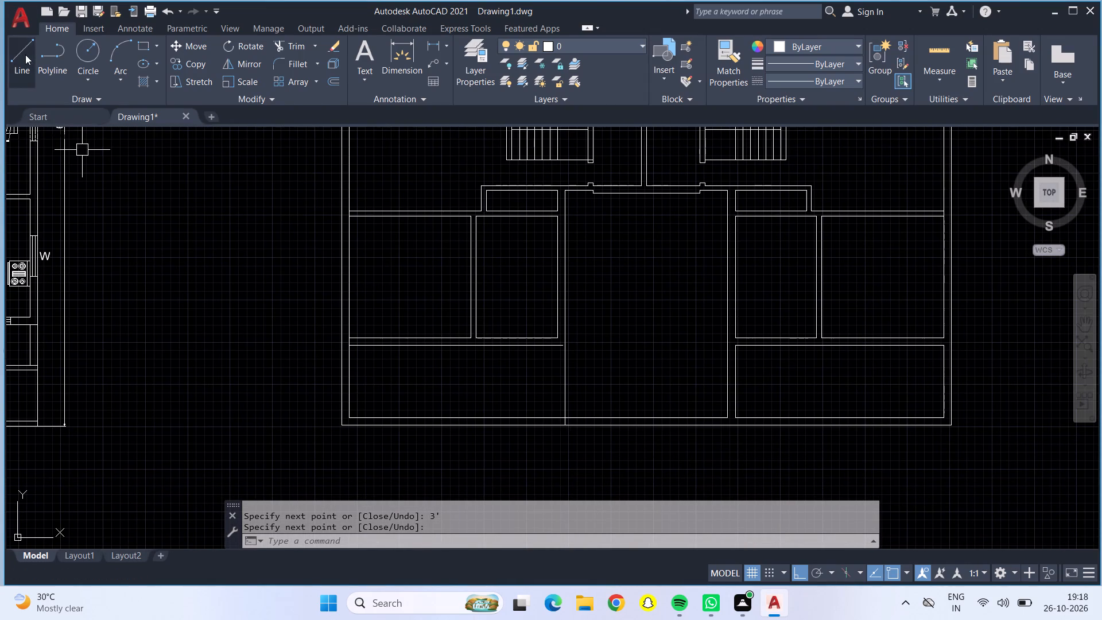
scroll(569, 230, up, 2)
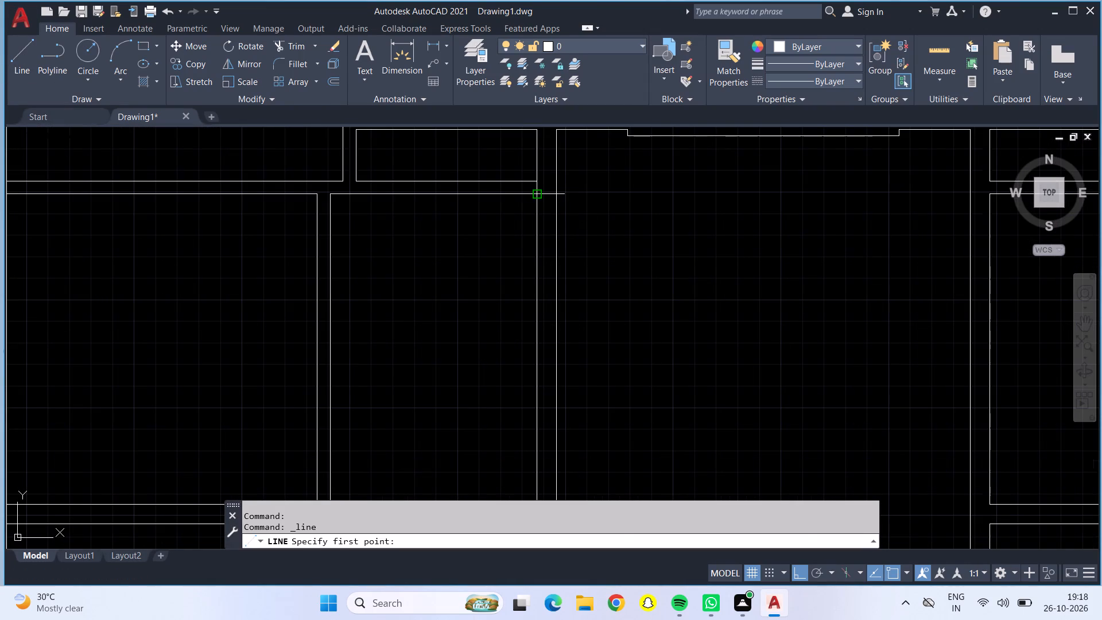
click(534, 193)
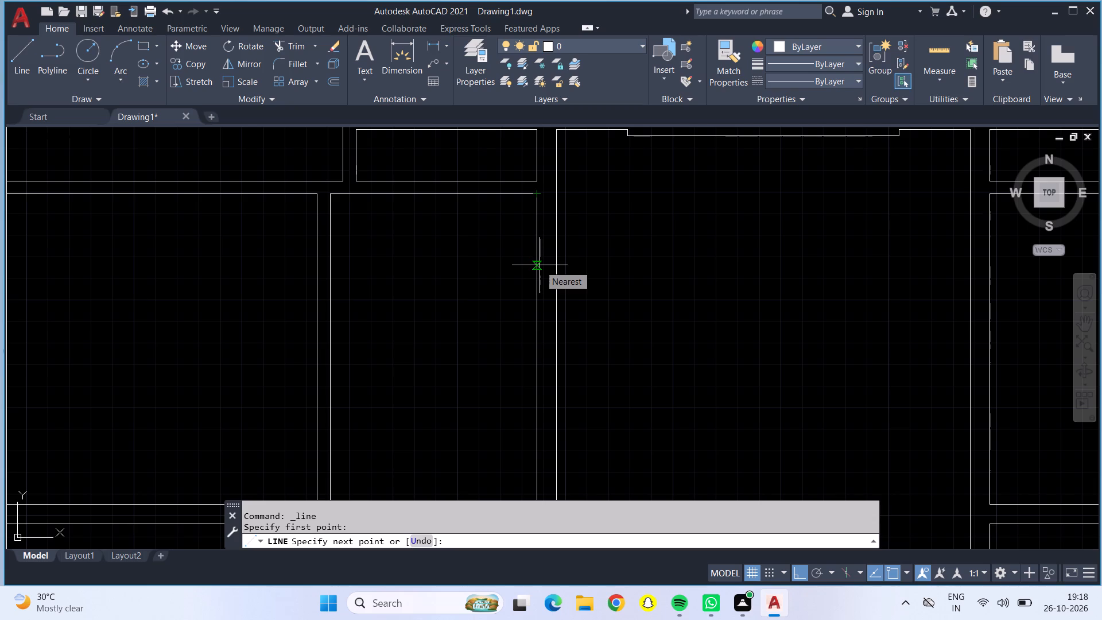
text(2')
key(Return)
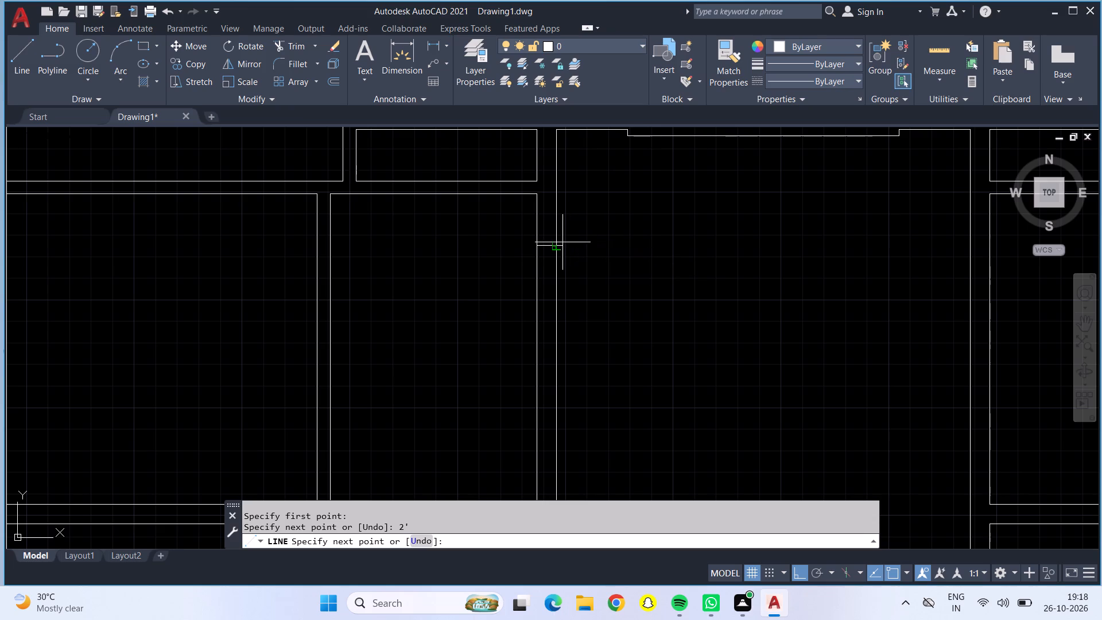
click(554, 247)
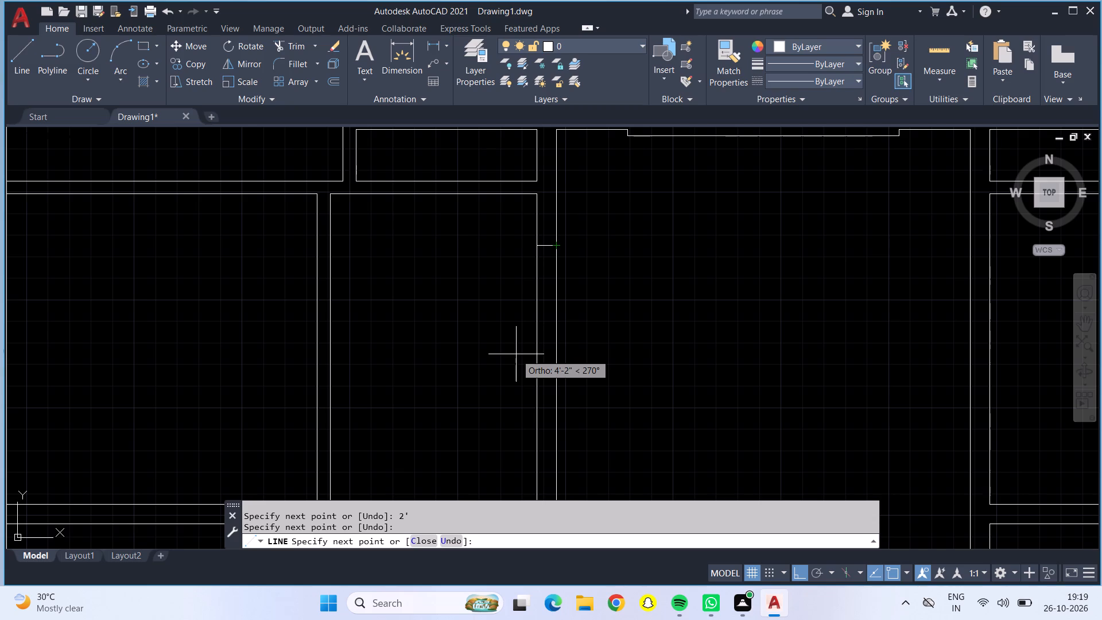
text(3')
key(Return)
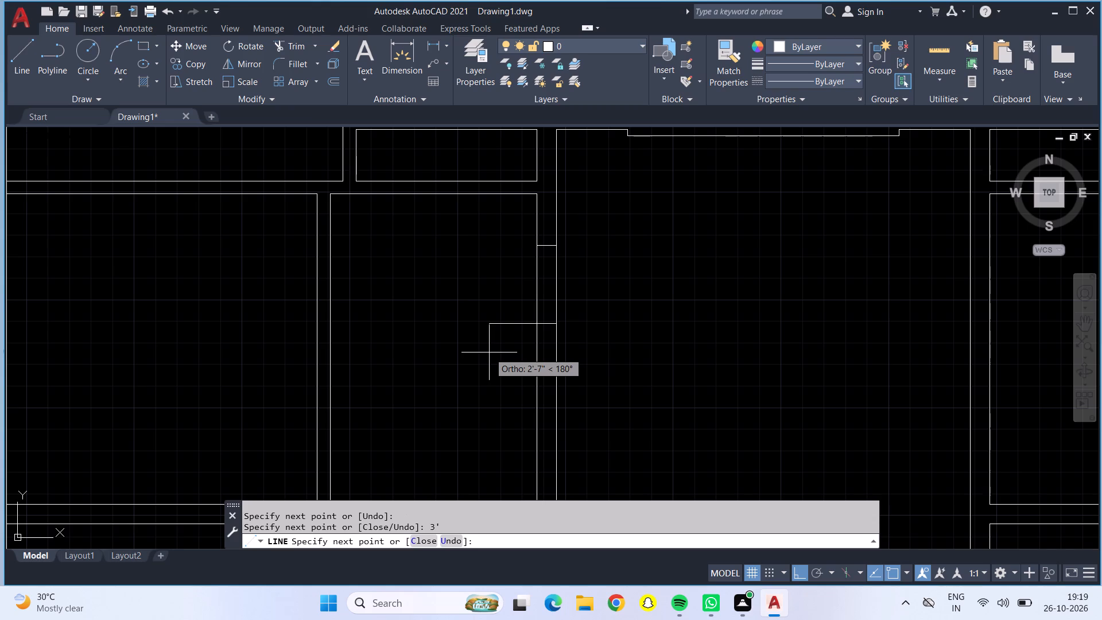
click(537, 323)
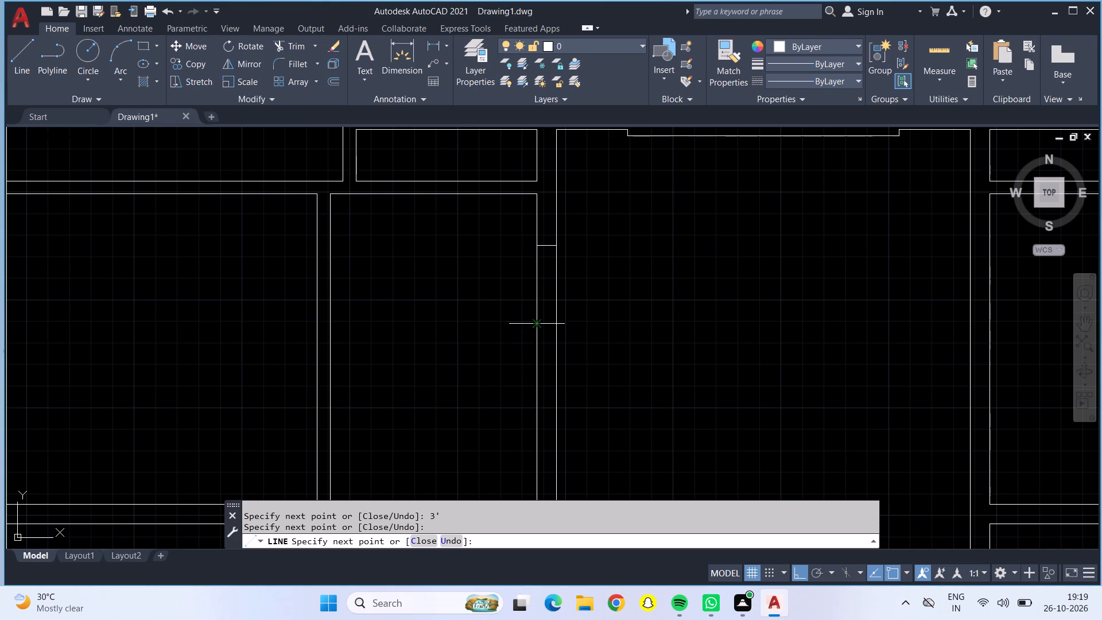
drag(540, 246, 531, 246)
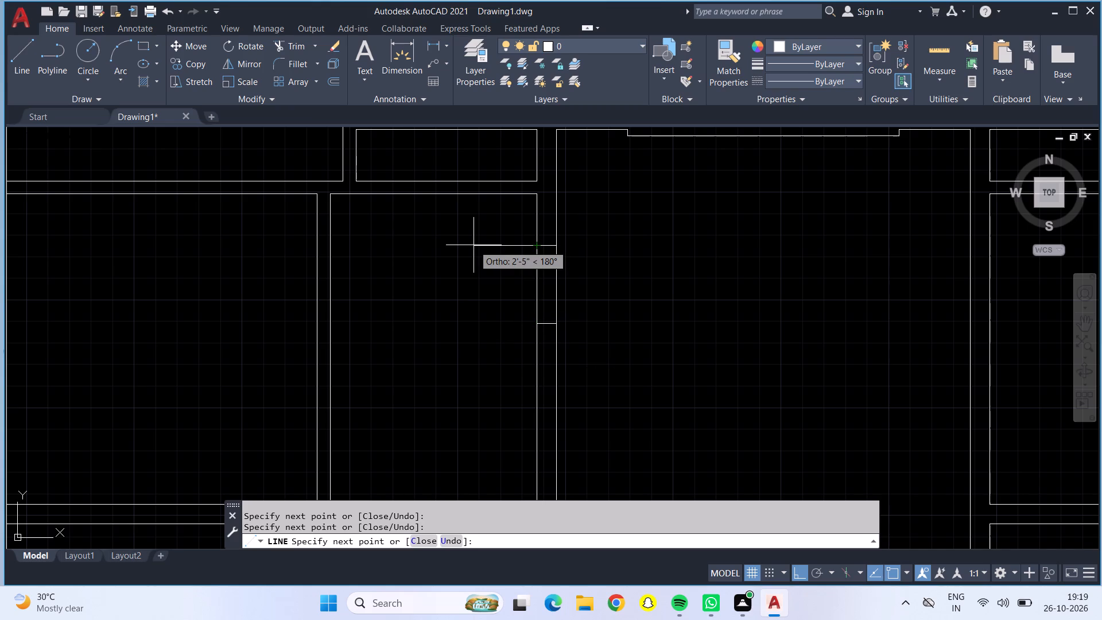
text(3')
key(Return)
key(Return)
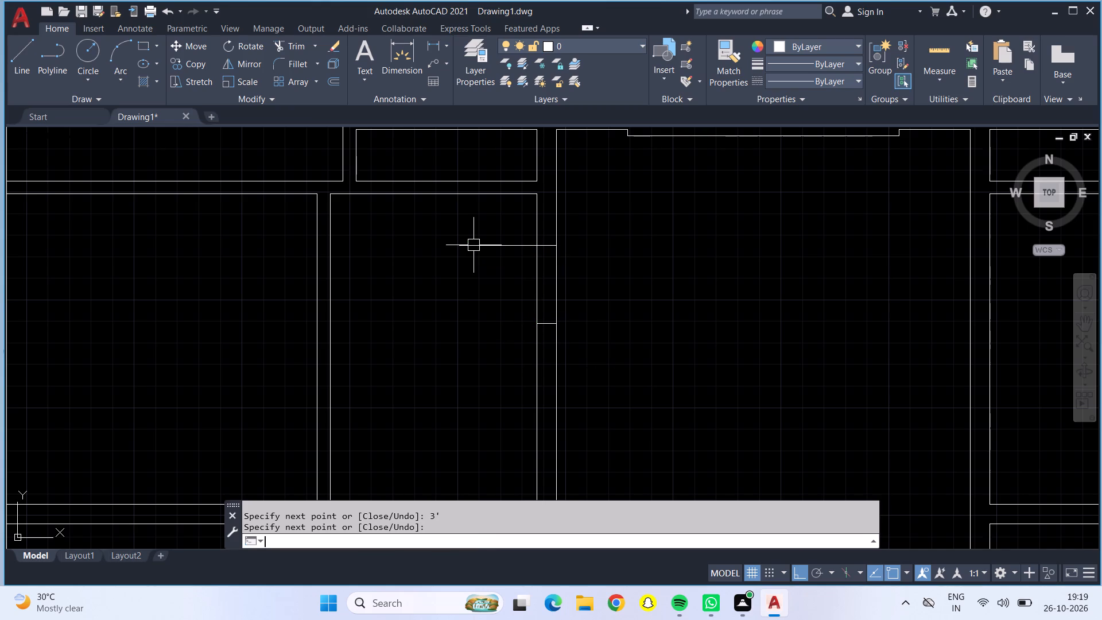
Outline a matching 3' door opening in the central hall's right wall, 2' below the room's upper corner, with a 3' door line into that room.
click(31, 50)
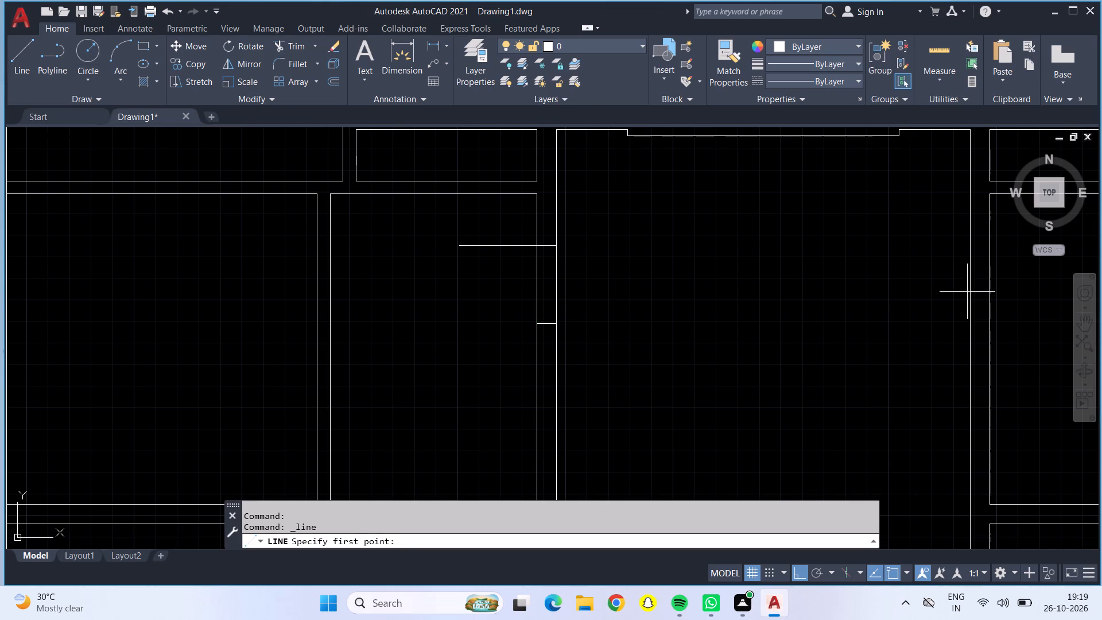
click(990, 191)
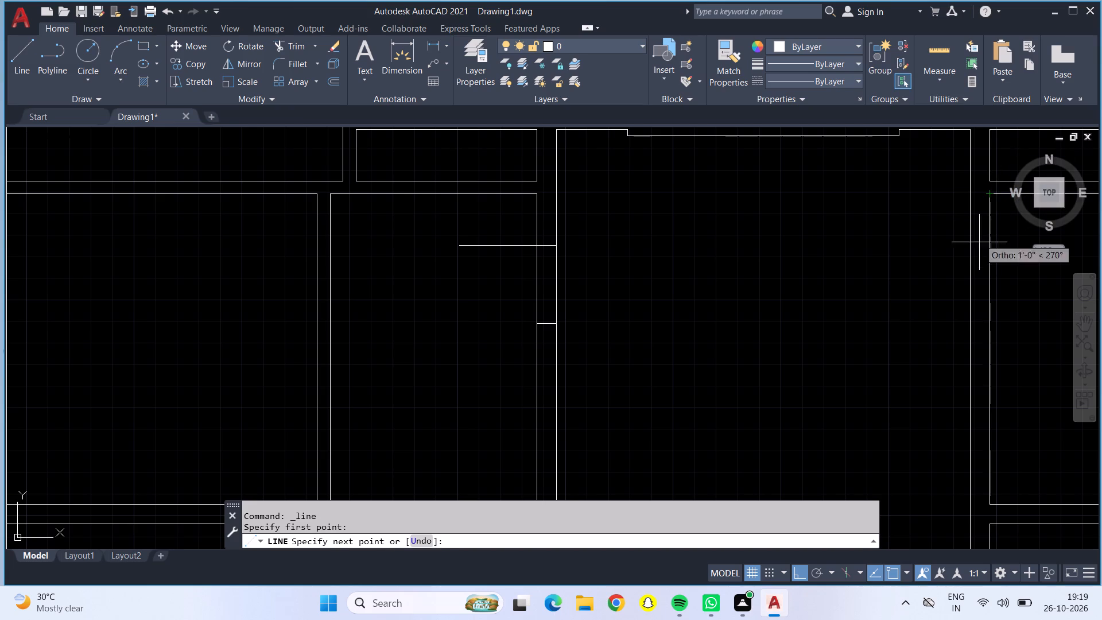
text(2')
key(Return)
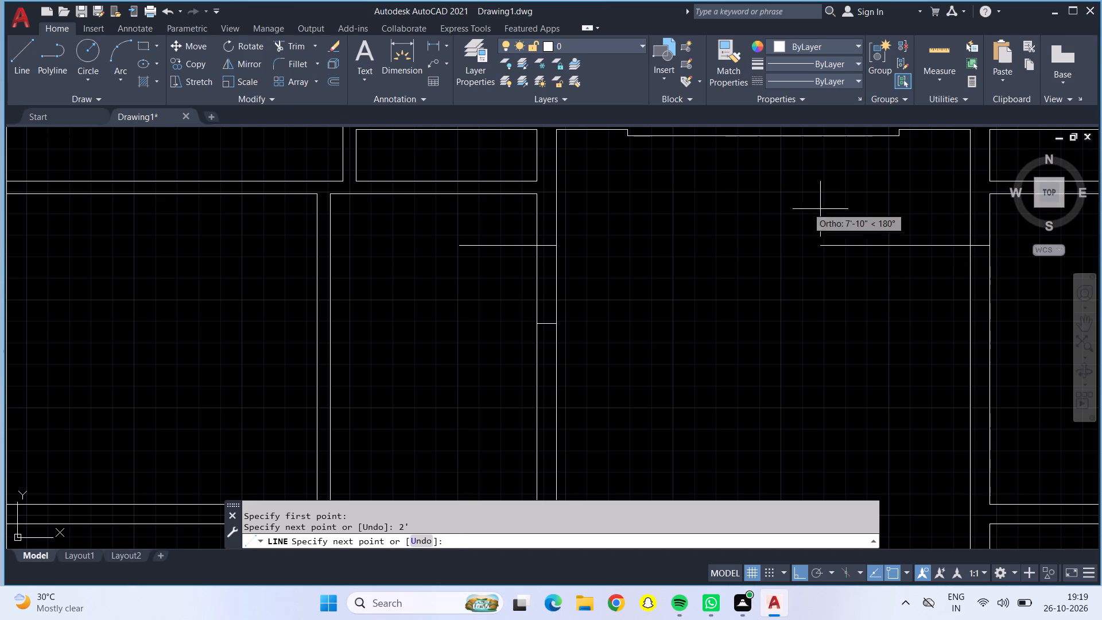
click(969, 245)
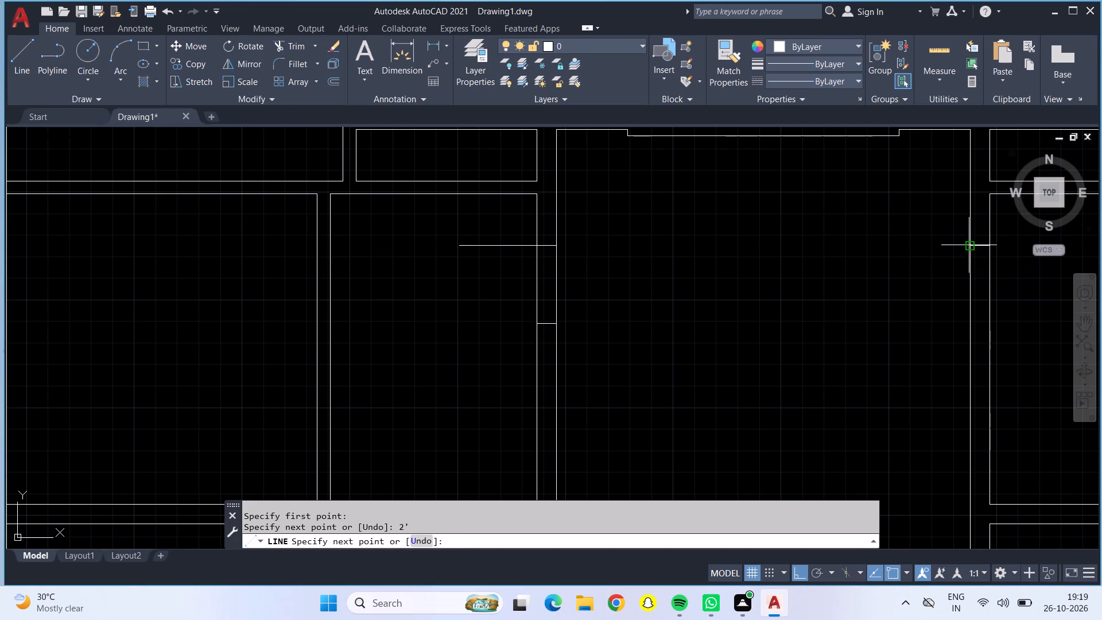
text(3')
key(Return)
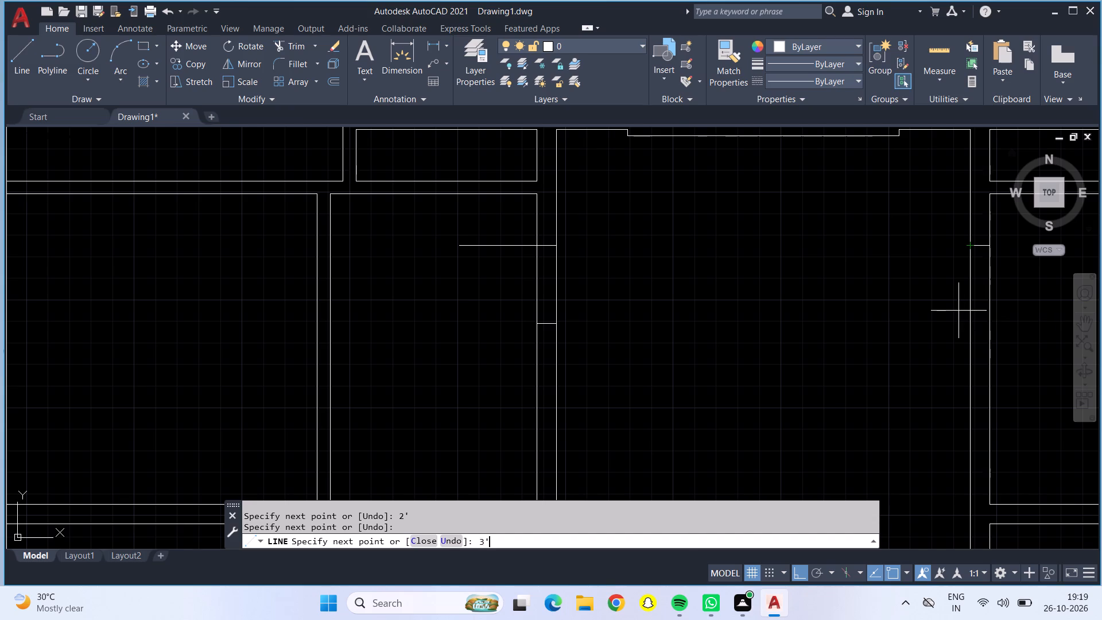
click(994, 323)
click(992, 248)
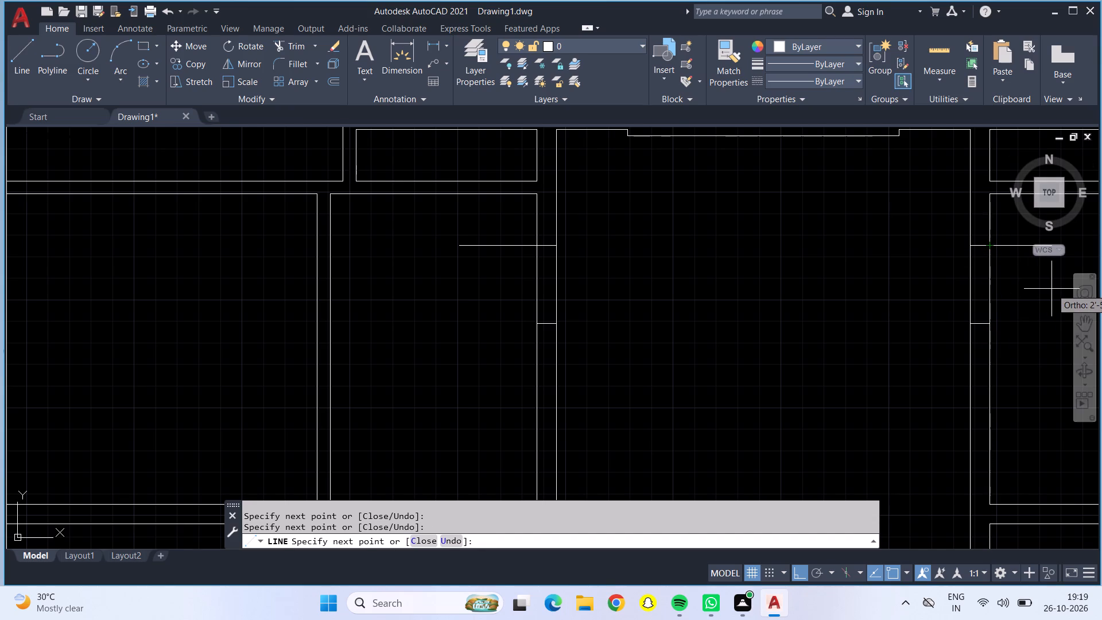
text(3')
key(Return)
key(Return)
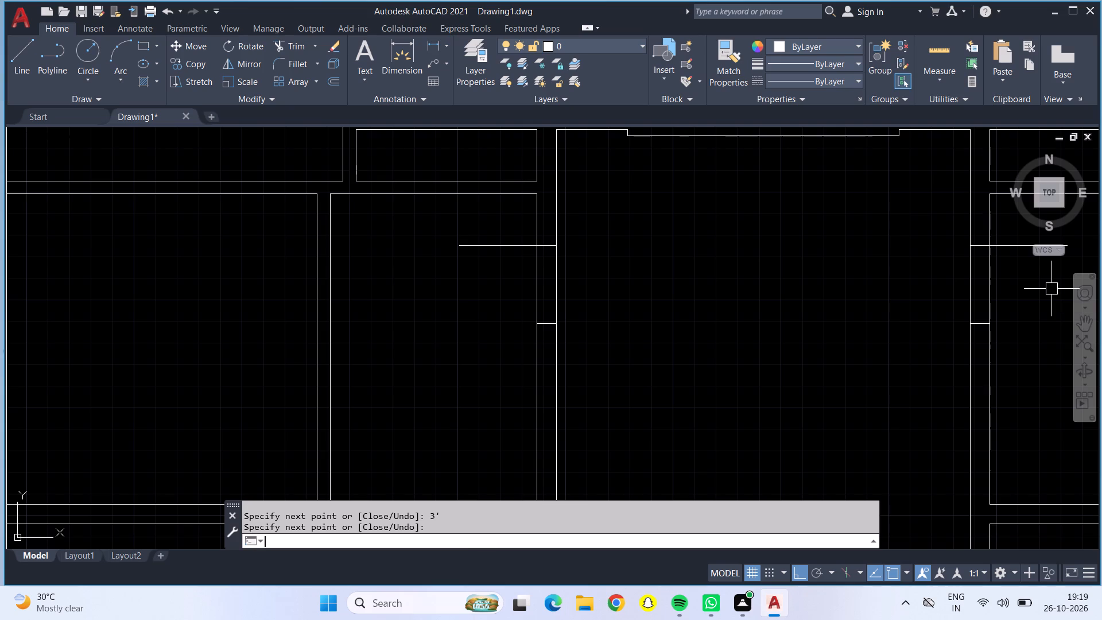
Examine the furnished floor plan's door layout around the bedrooms, toilets, dining lobbies and drawing rooms as a reference for the second floor.
scroll(1030, 289, down, 1)
middle_drag(920, 279, 910, 384)
middle_drag(882, 375, 854, 364)
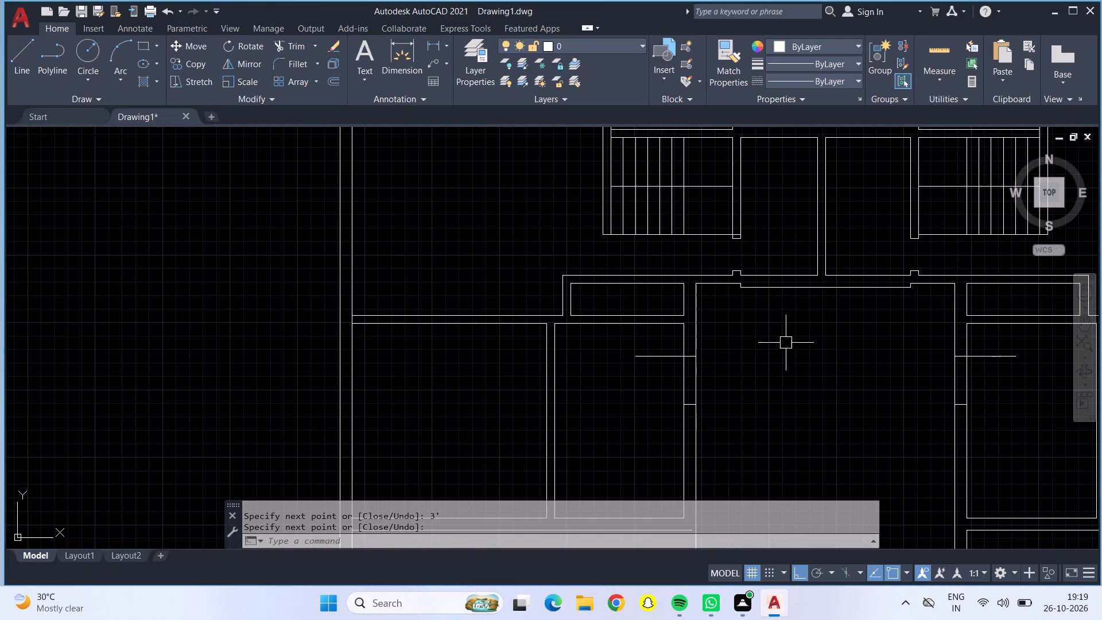
scroll(812, 382, down, 1)
middle_drag(812, 382, 775, 333)
middle_drag(762, 261, 759, 210)
middle_drag(775, 348, 723, 332)
scroll(723, 332, up, 1)
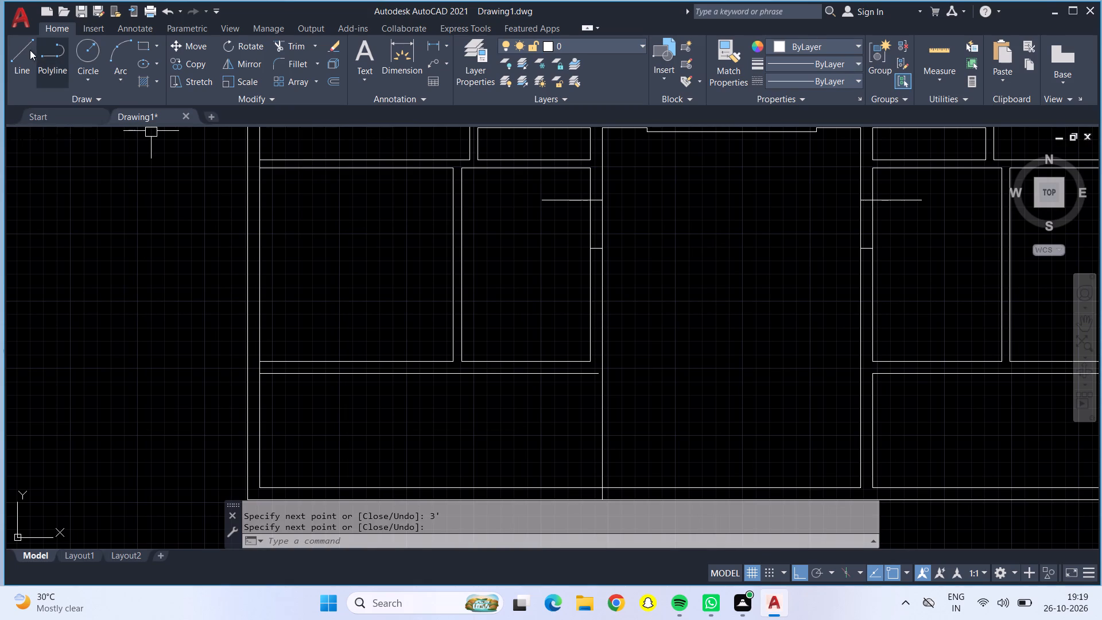
click(30, 50)
scroll(262, 152, down, 3)
middle_drag(209, 238, 750, 602)
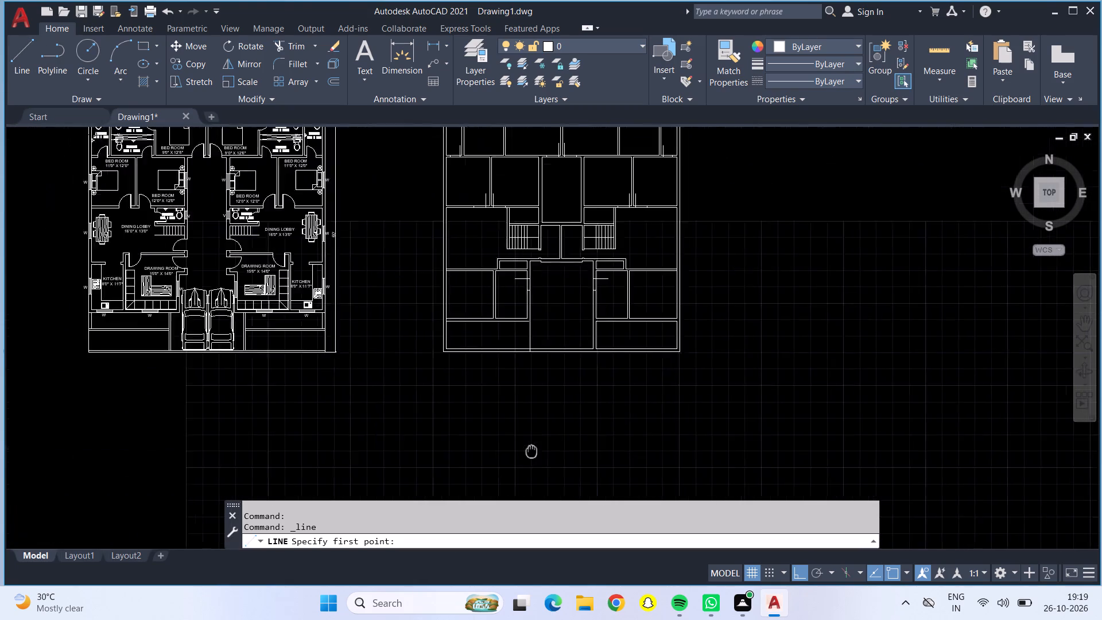
middle_drag(750, 602, 996, 261)
scroll(831, 299, up, 2)
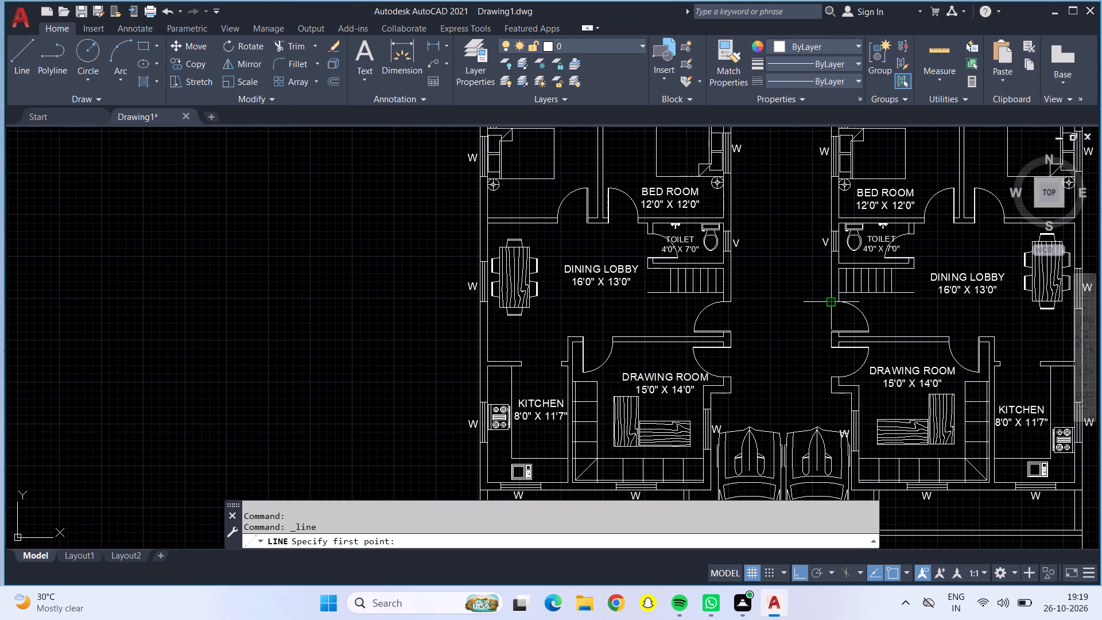
middle_drag(762, 280, 660, 430)
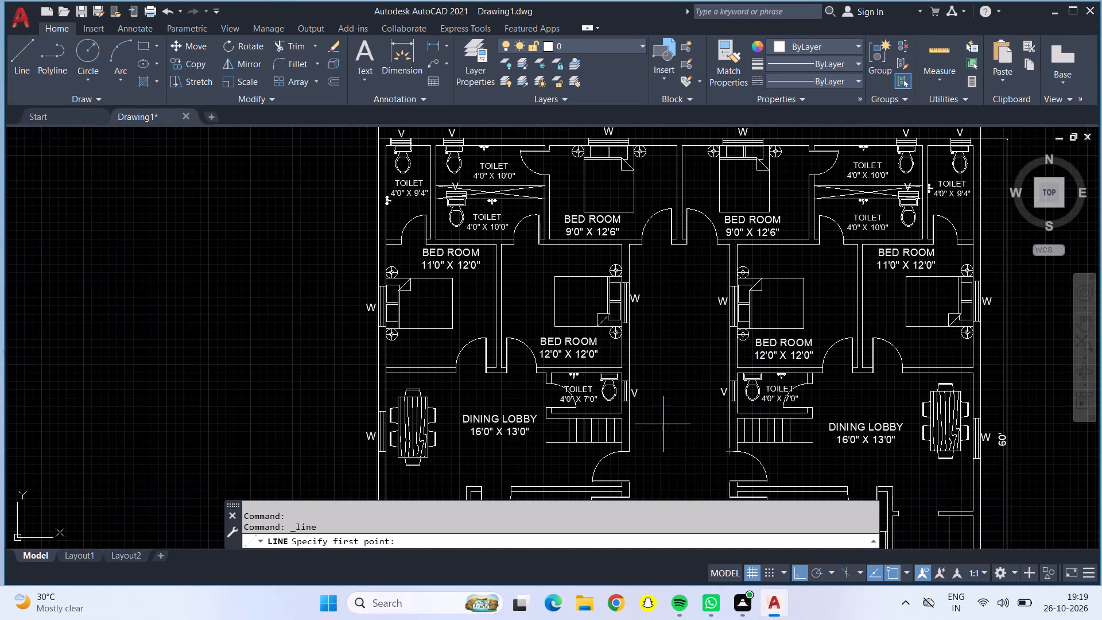
key(Escape)
scroll(705, 361, down, 1)
middle_drag(684, 367, 606, 299)
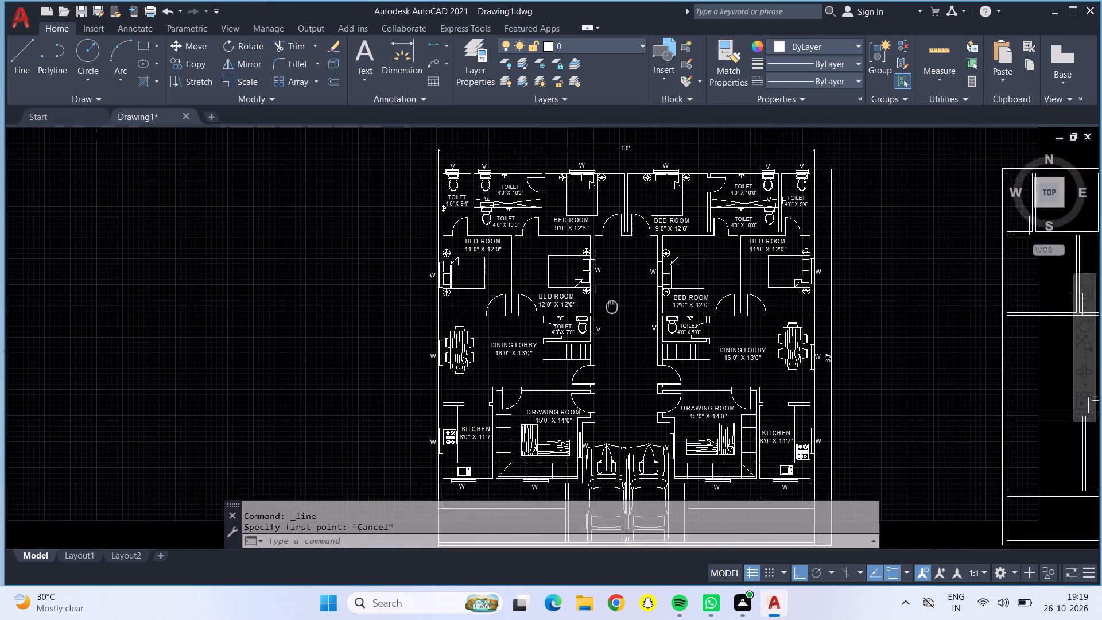
middle_drag(606, 299, 597, 277)
scroll(604, 254, up, 1)
middle_drag(604, 254, 599, 311)
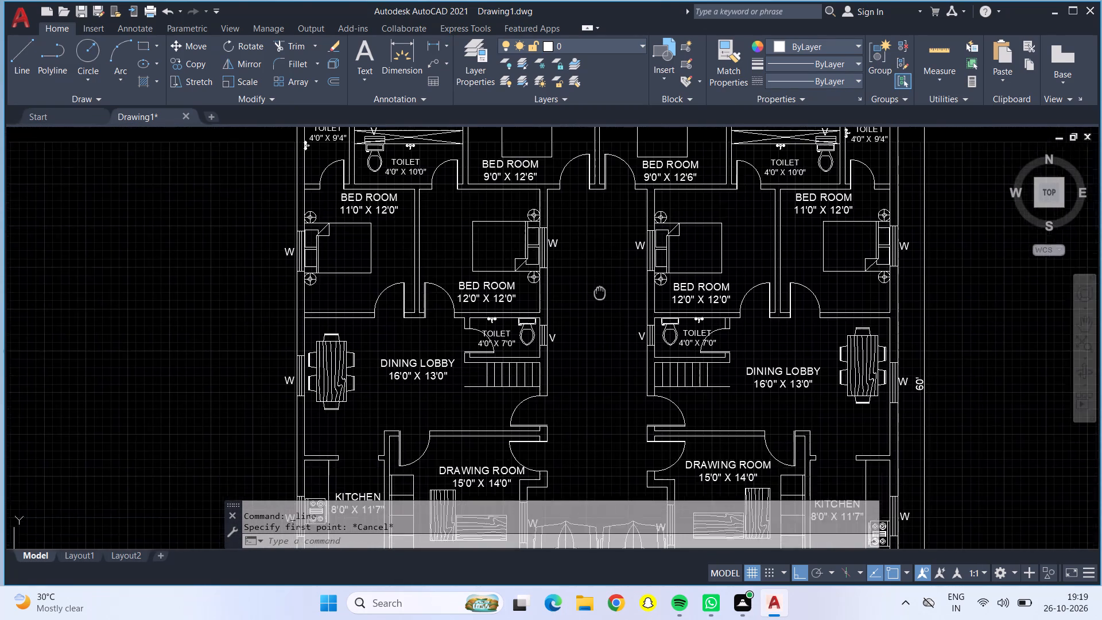
middle_drag(599, 311, 597, 362)
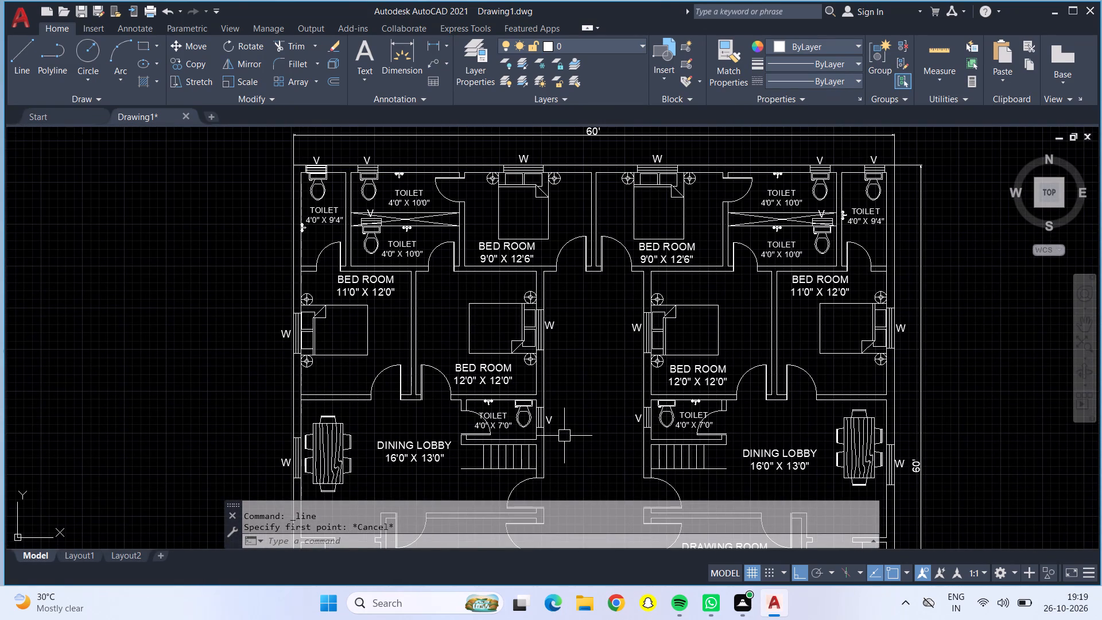
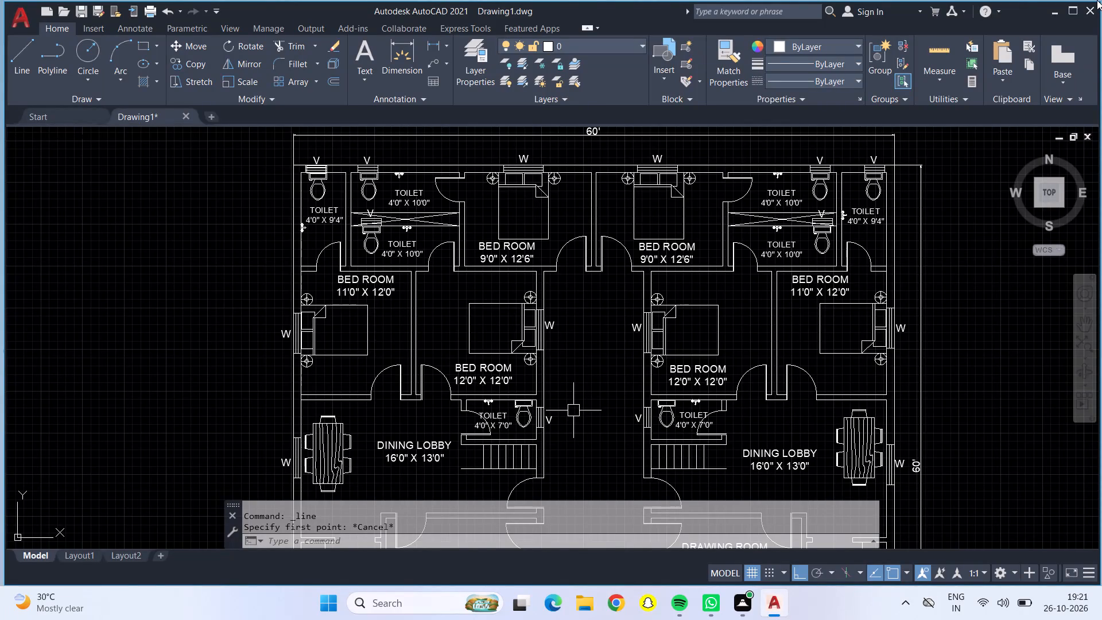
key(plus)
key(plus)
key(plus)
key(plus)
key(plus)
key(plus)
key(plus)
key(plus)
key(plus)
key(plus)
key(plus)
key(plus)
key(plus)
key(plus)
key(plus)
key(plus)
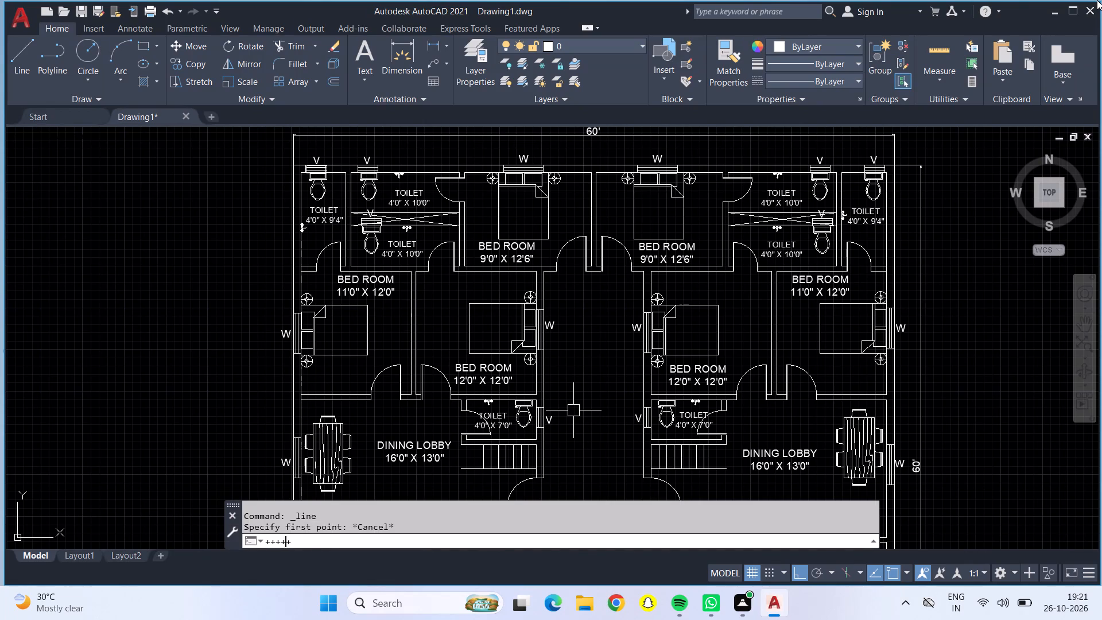
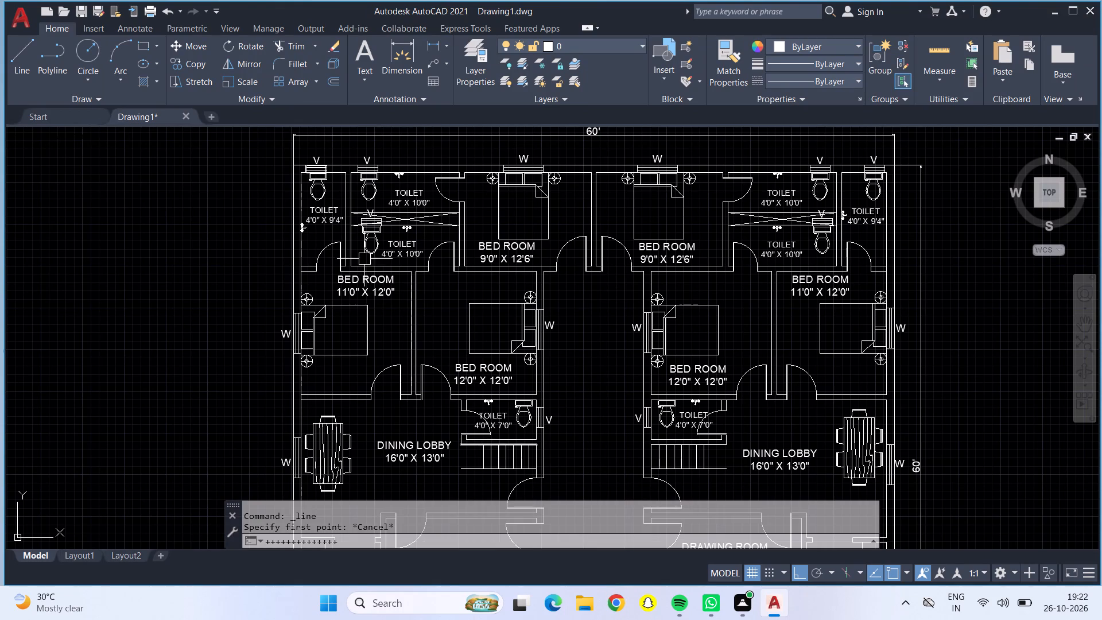
Mark a 3' door opening, 6" from the right corner, across the bottom wall of the second plan's central room.
scroll(583, 299, down, 2)
middle_drag(797, 324, 157, 311)
scroll(303, 309, up, 1)
middle_drag(304, 309, 316, 308)
scroll(316, 308, up, 1)
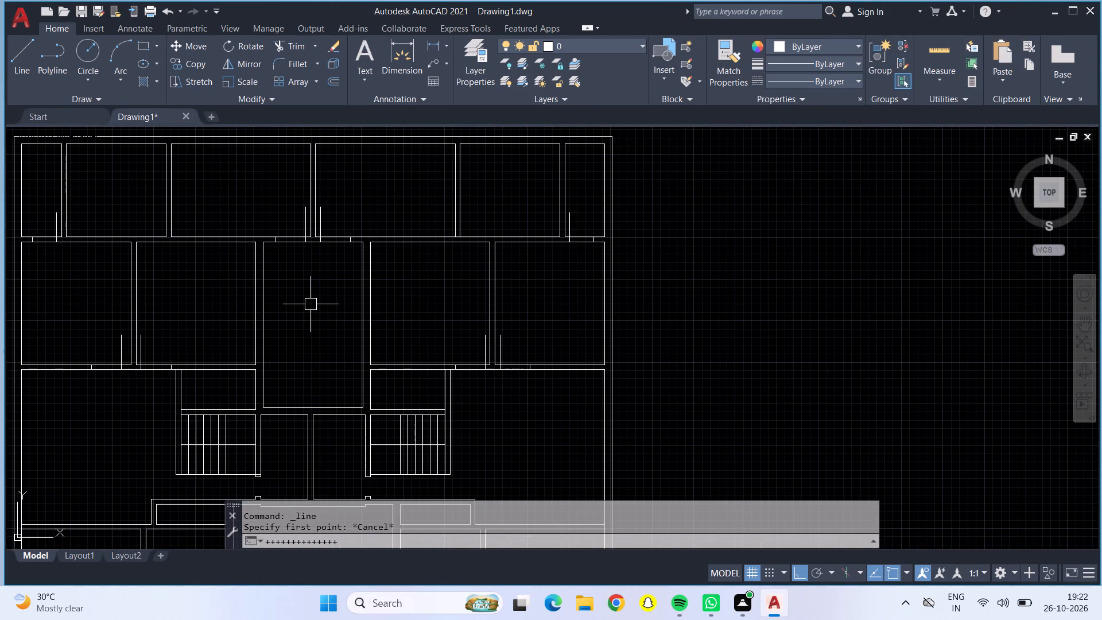
middle_drag(309, 304, 292, 203)
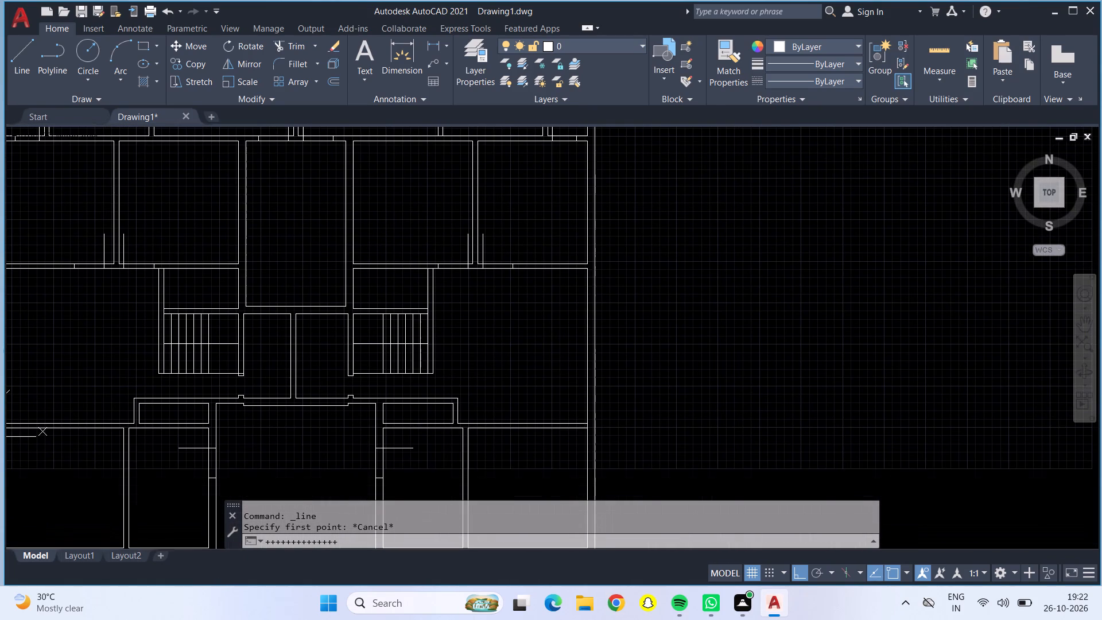
click(22, 44)
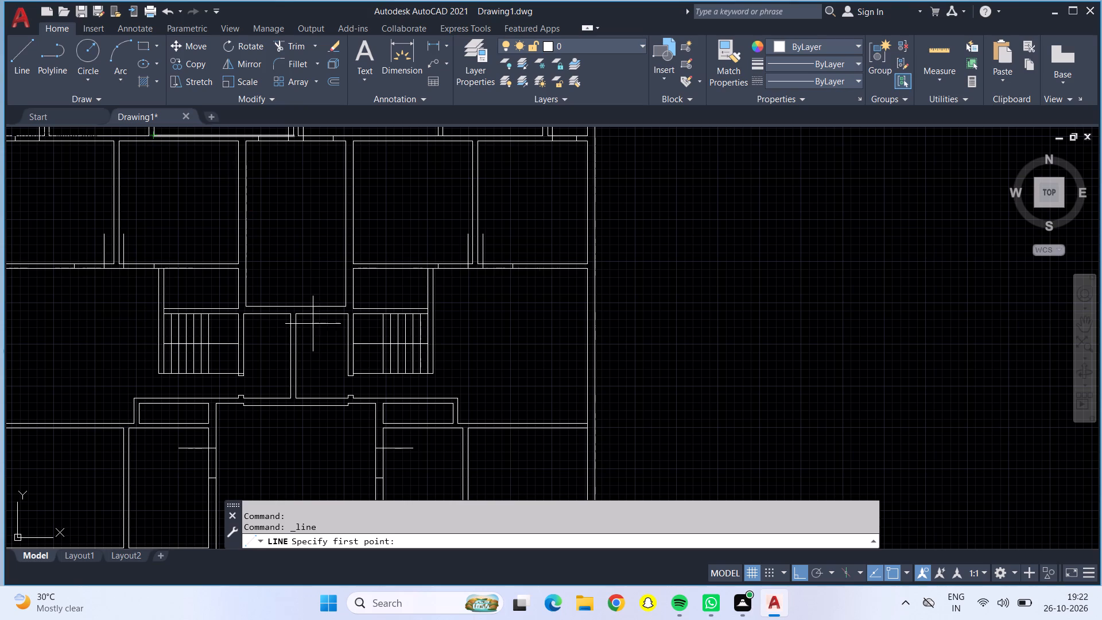
middle_drag(312, 288, 296, 189)
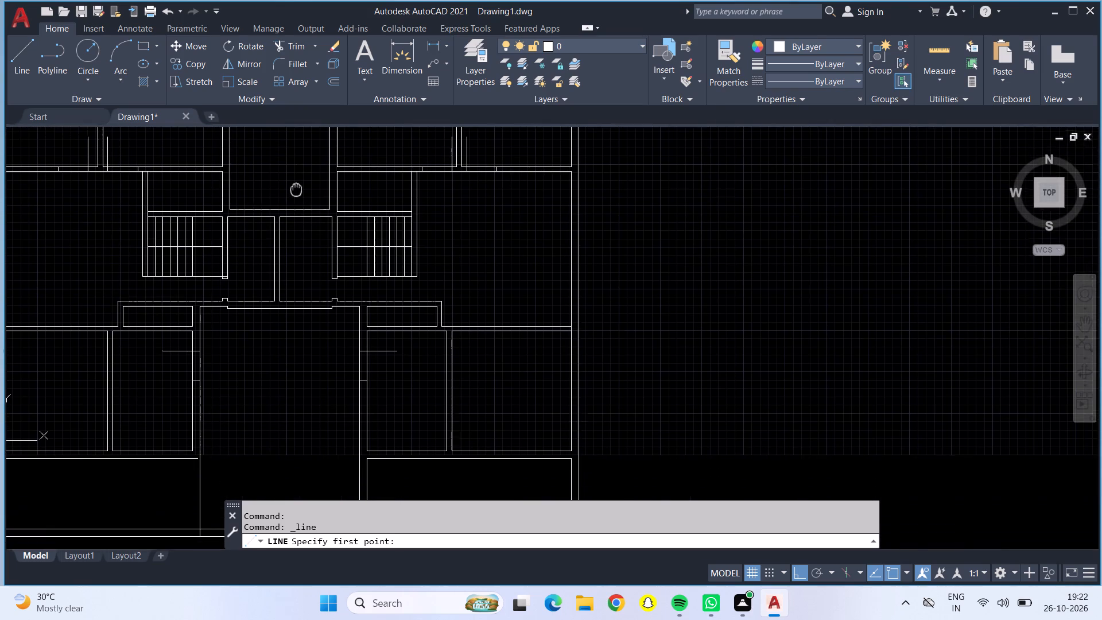
middle_drag(296, 189, 296, 188)
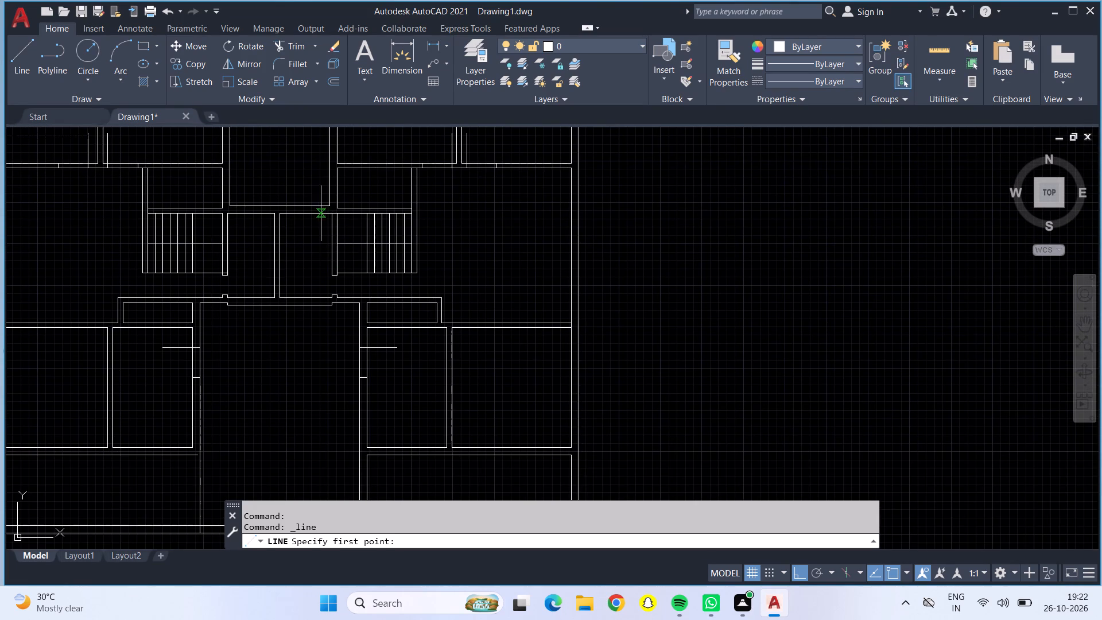
scroll(319, 203, up, 2)
click(346, 208)
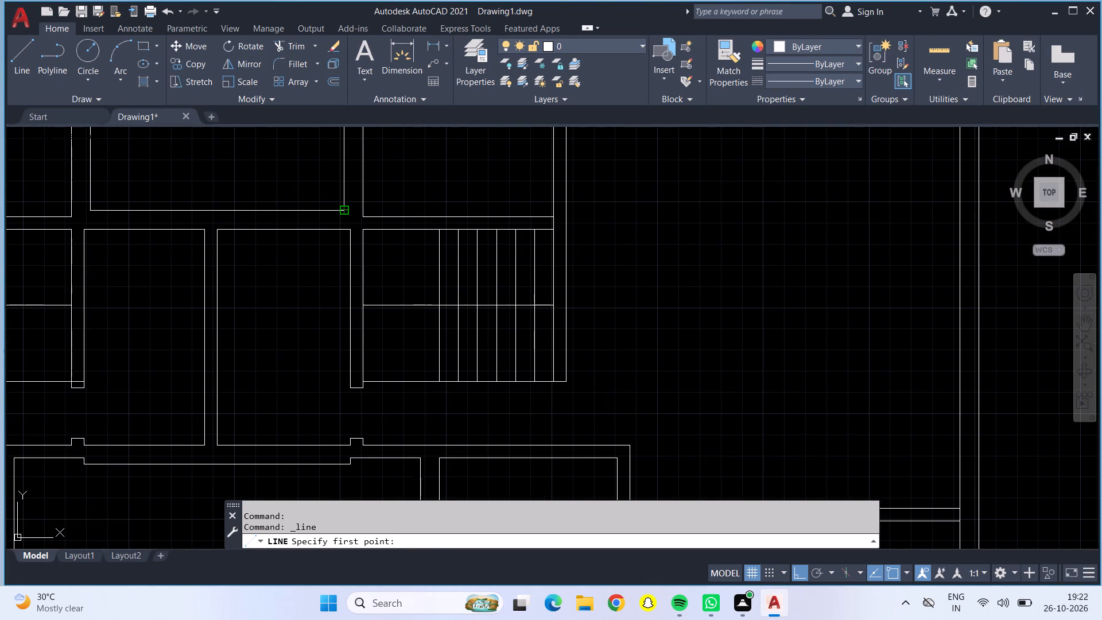
key(6)
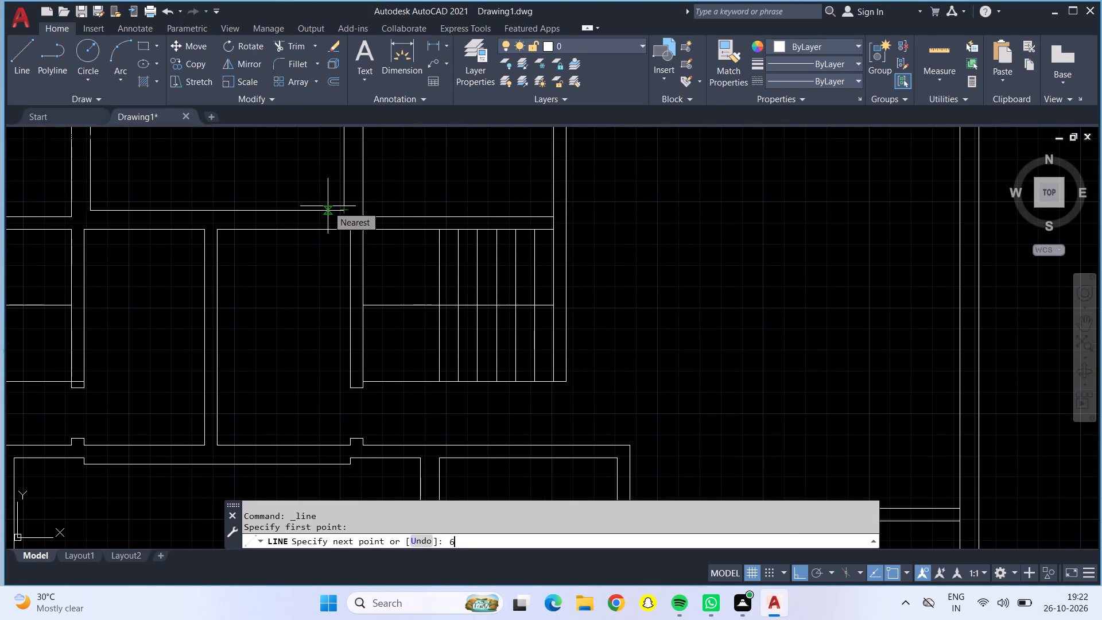
key(shift+quotedbl)
key(Return)
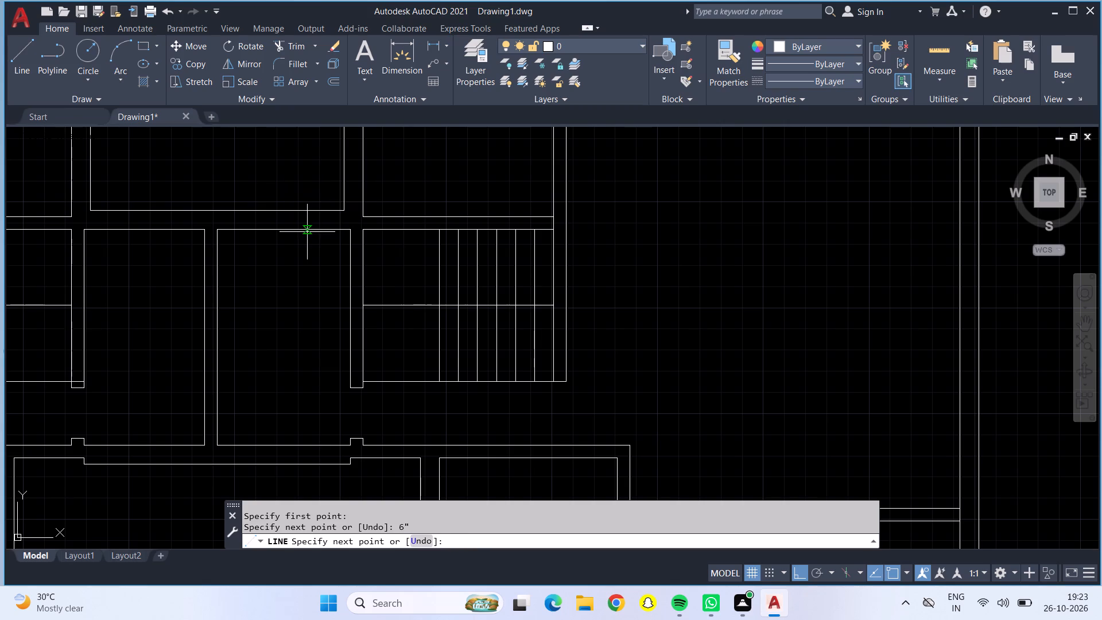
click(328, 234)
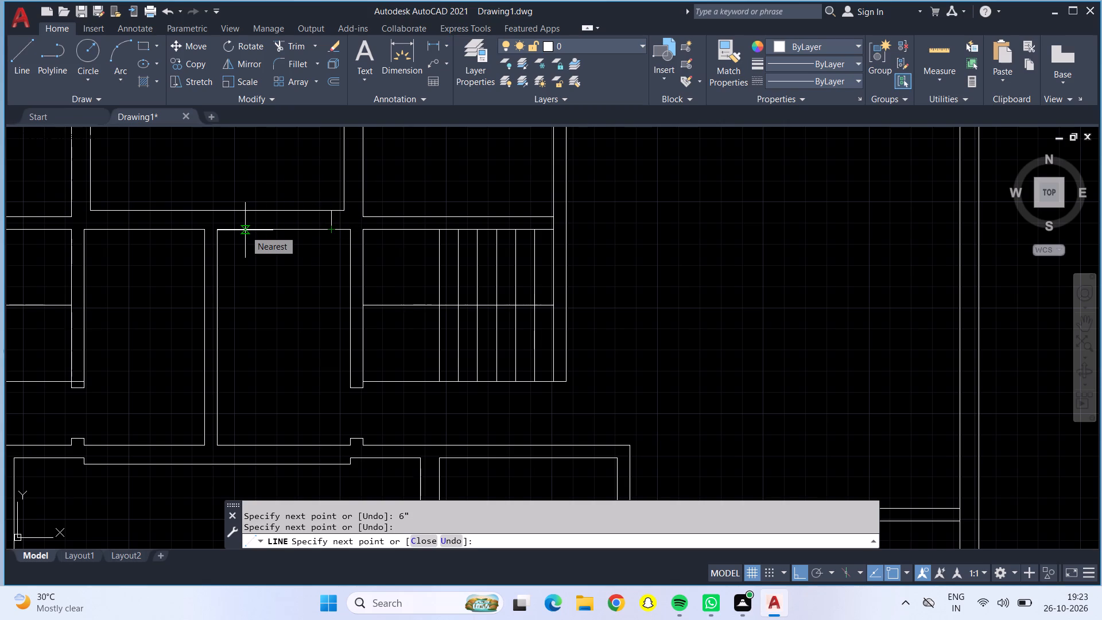
key(3)
key(apostrophe)
key(Return)
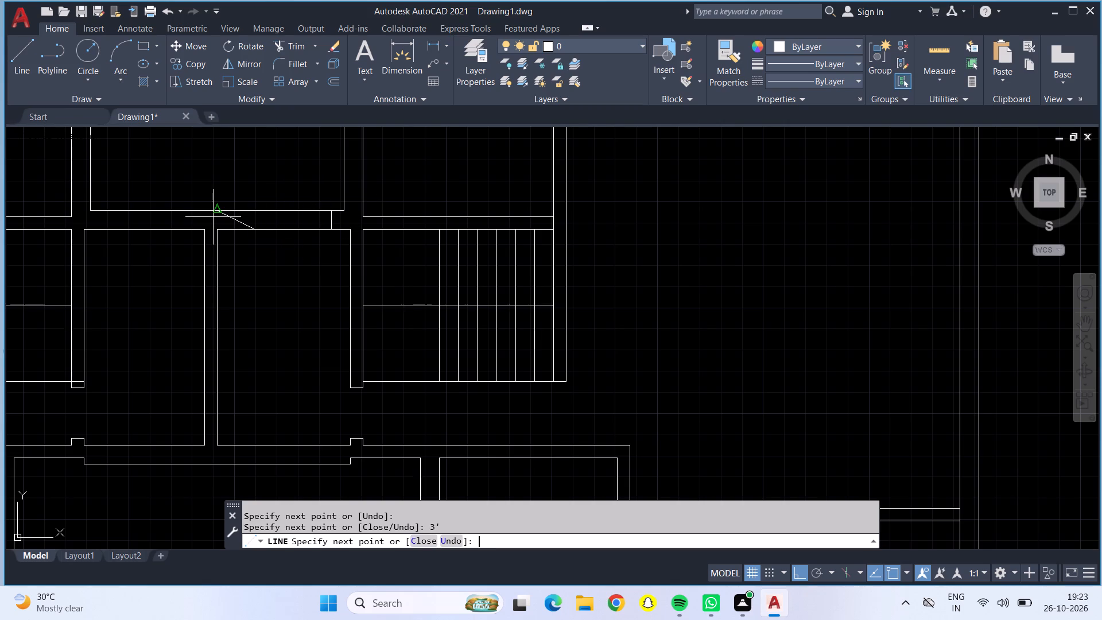
click(255, 208)
key(Escape)
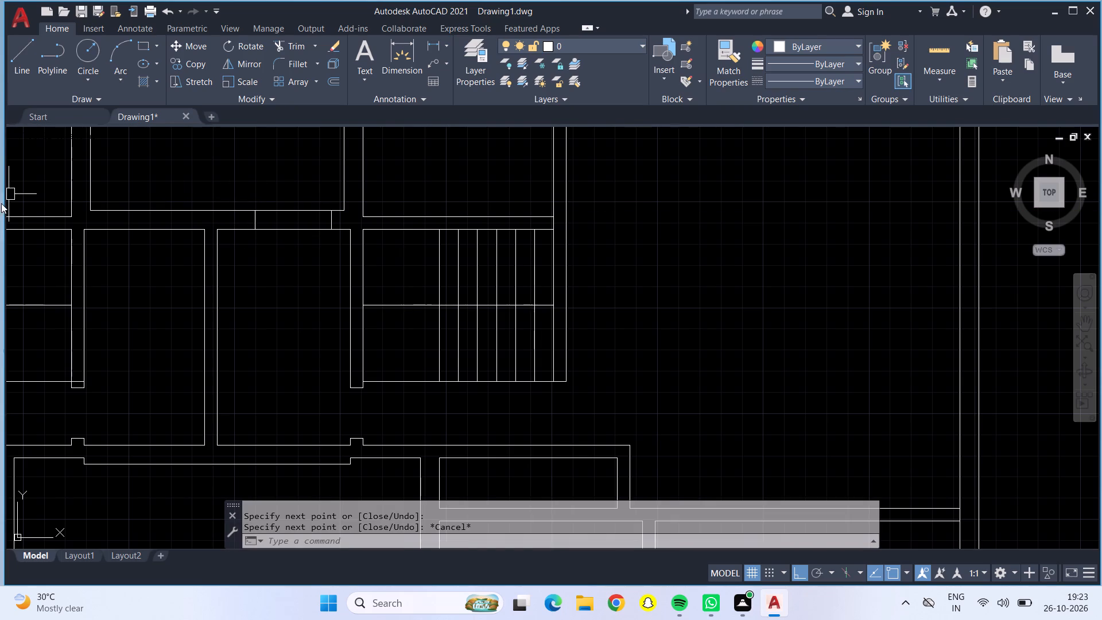
Draw short lines across the central room's bottom wall at its left corner and above the dividing wall below.
click(15, 74)
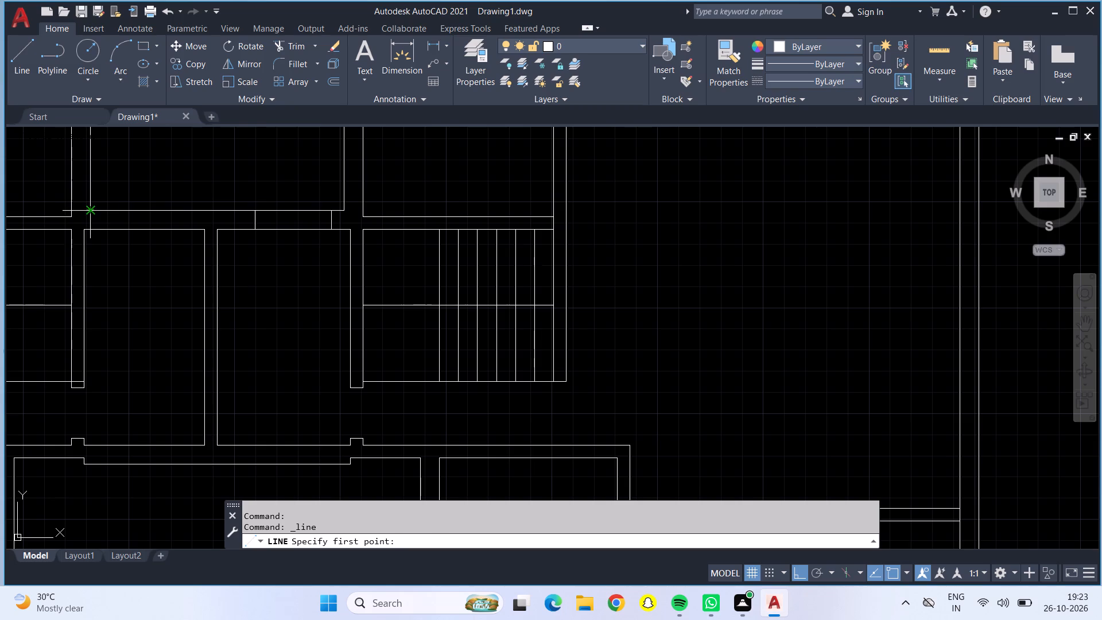
click(91, 211)
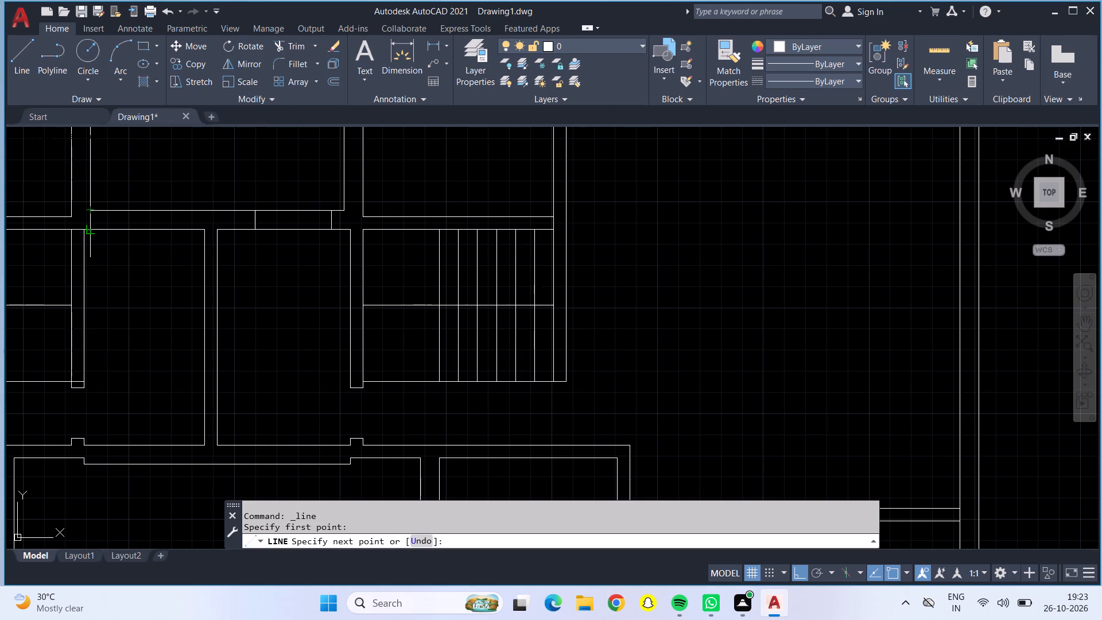
click(92, 227)
scroll(211, 216, down, 1)
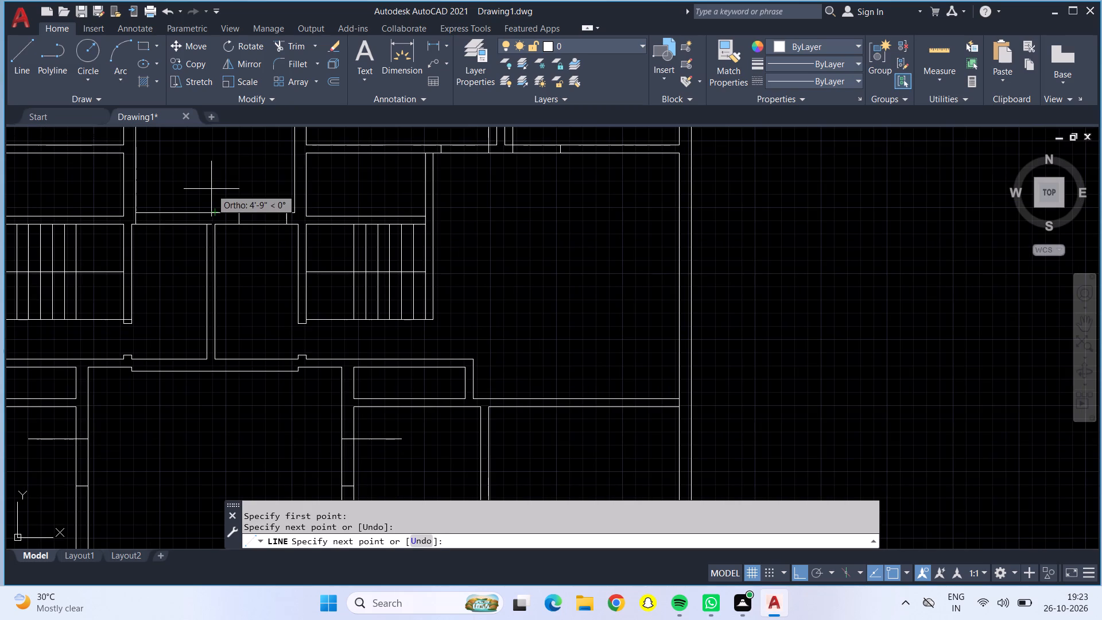
click(210, 226)
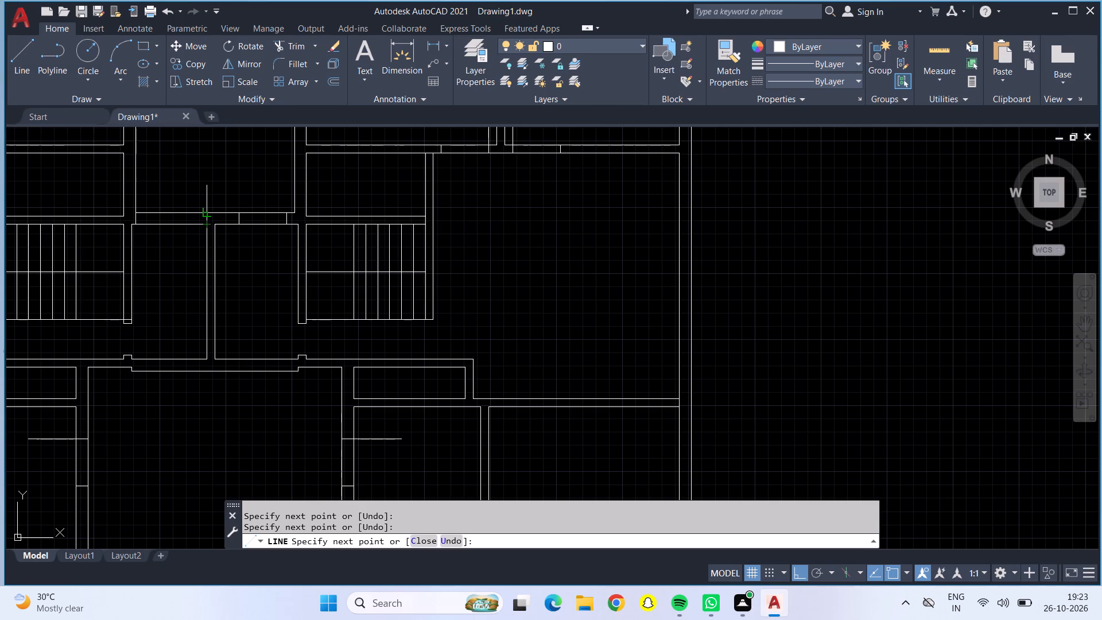
click(207, 213)
key(Escape)
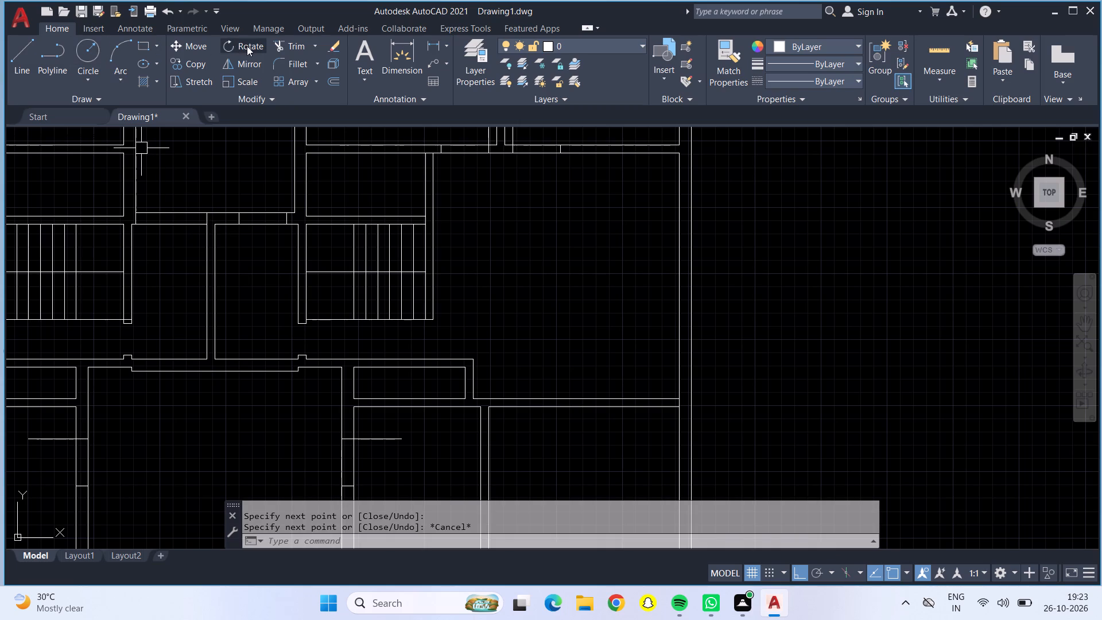
Trim away the central room's bottom wall lines and the dividing wall between the two small rooms below it.
click(288, 37)
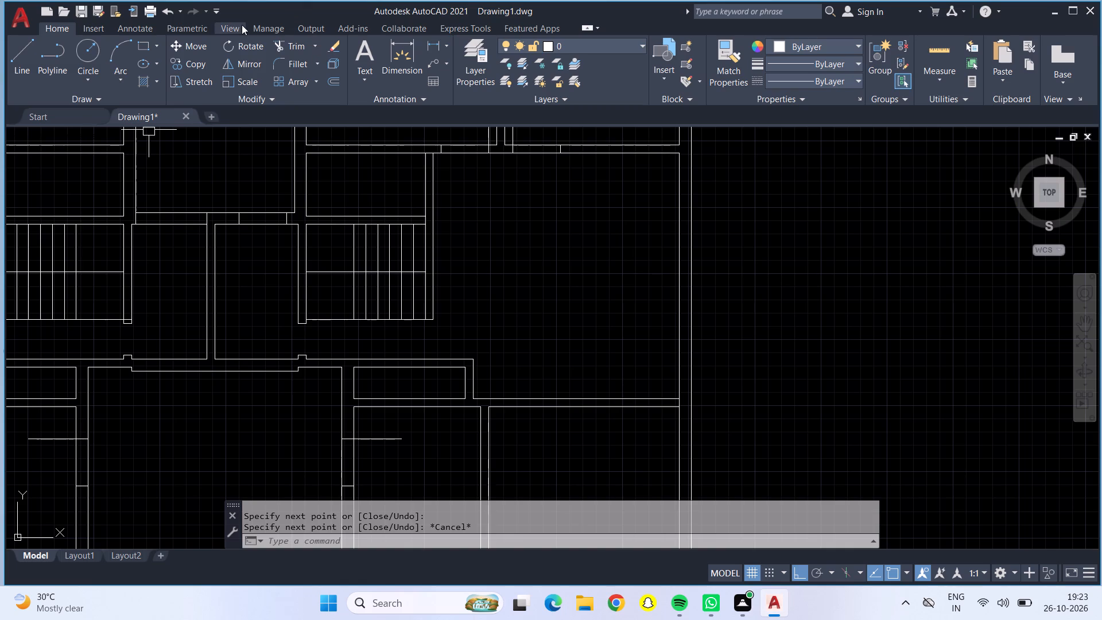
click(286, 42)
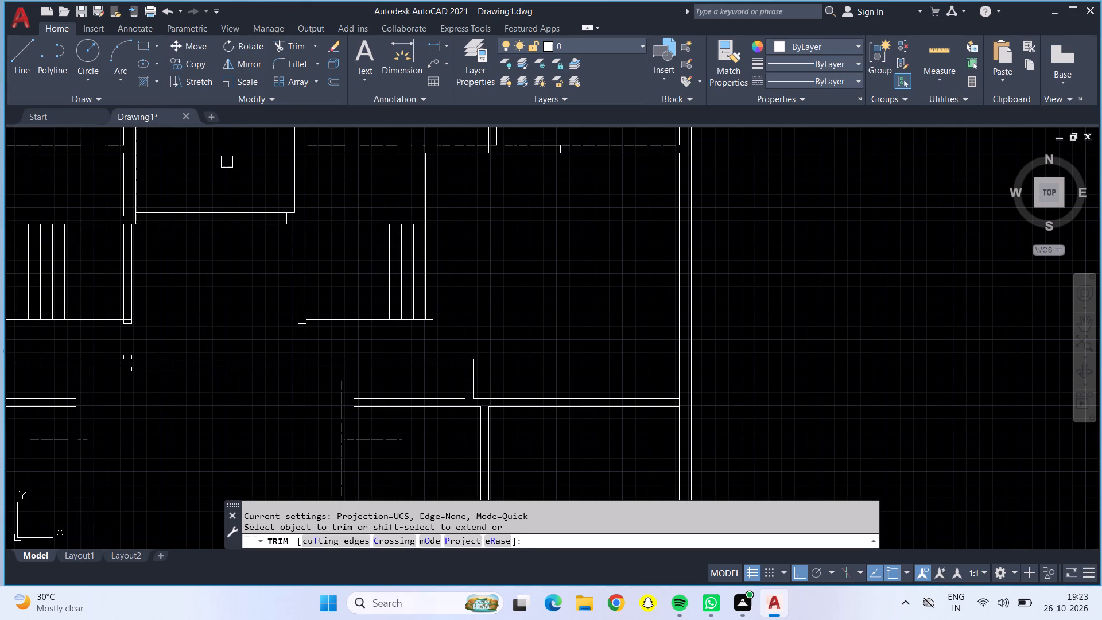
drag(193, 171, 209, 235)
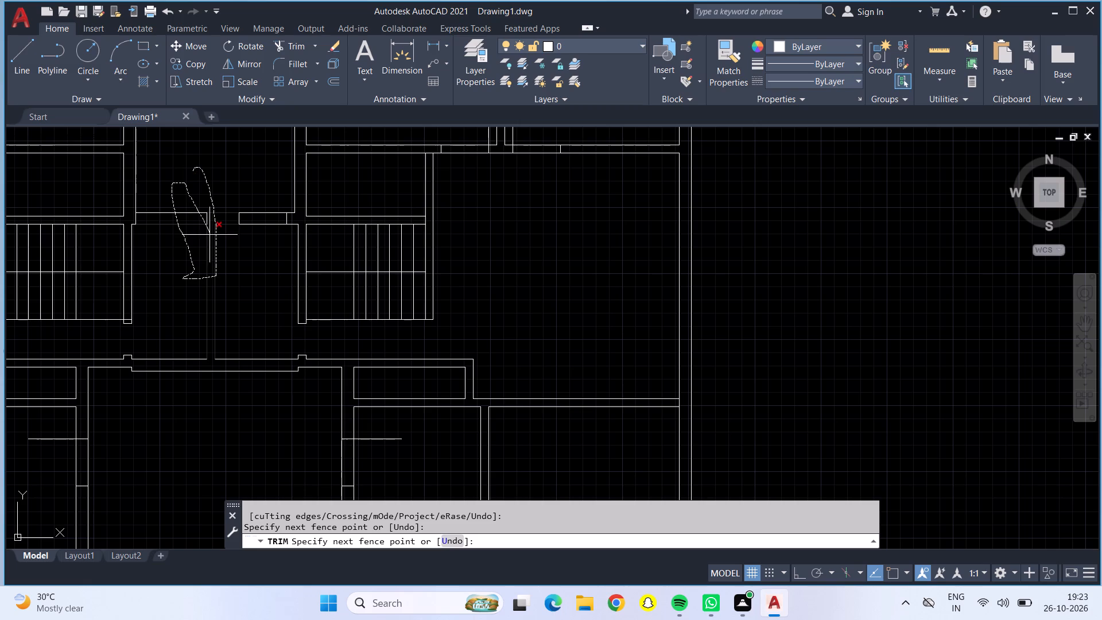
drag(209, 235, 210, 213)
drag(244, 220, 249, 217)
drag(248, 217, 234, 216)
click(244, 219)
click(253, 226)
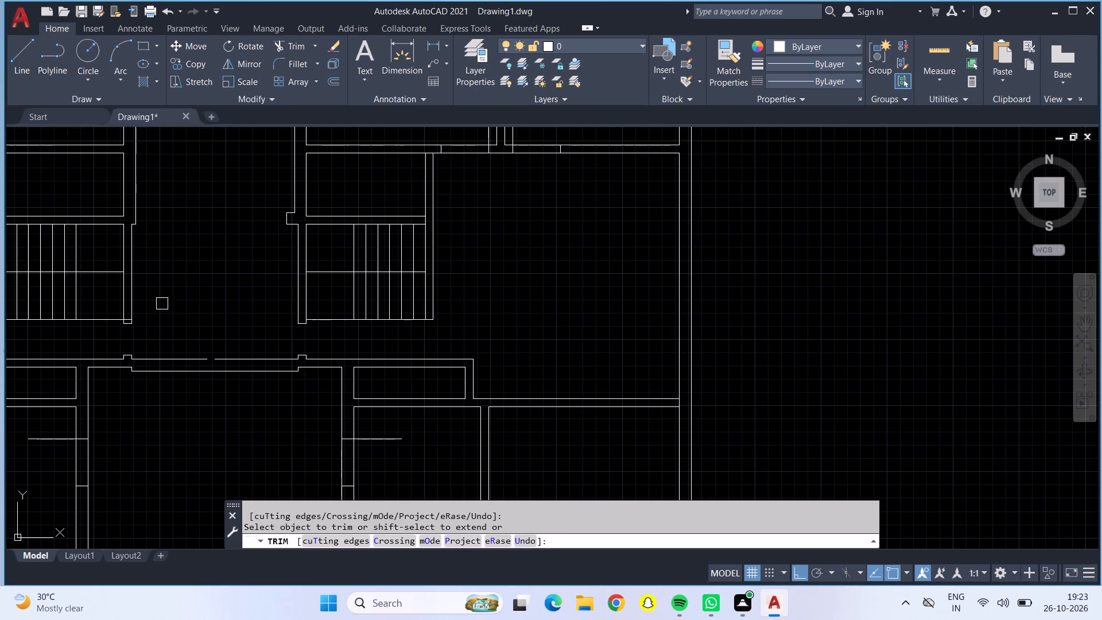
Trim away both lines of the lower wall spanning between the two staircases, including the short end stubs.
click(157, 362)
click(218, 358)
click(223, 378)
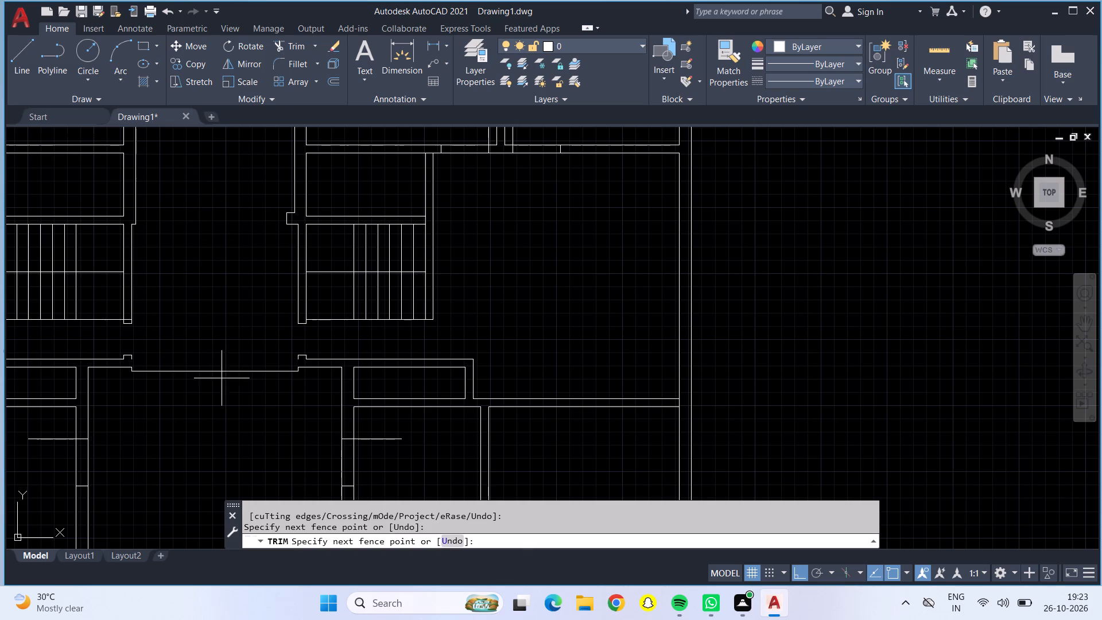
click(199, 372)
click(146, 371)
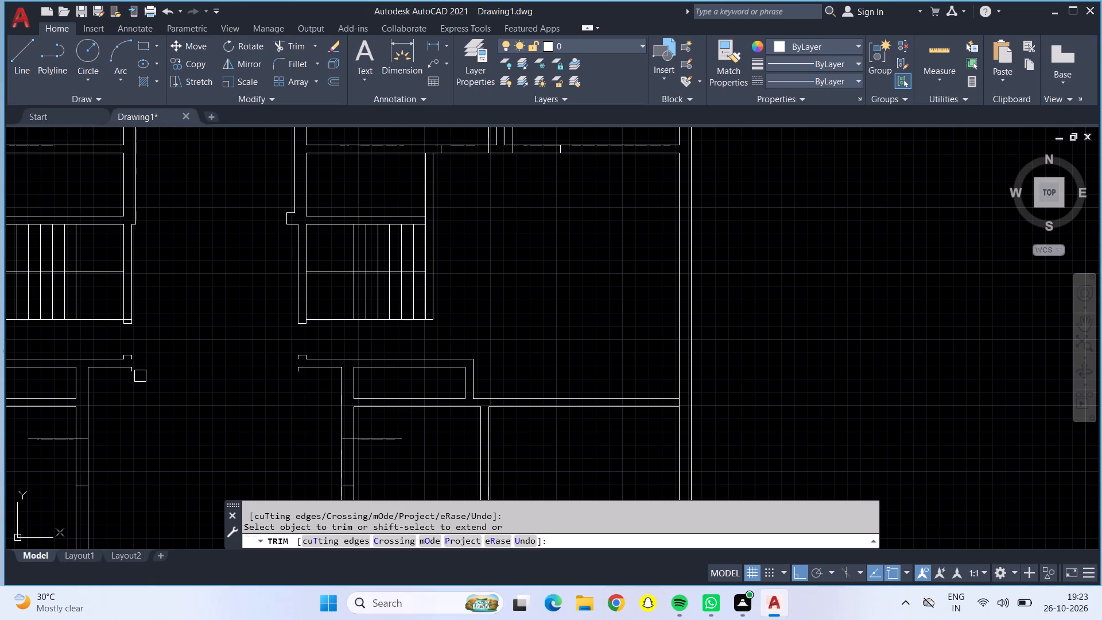
click(131, 377)
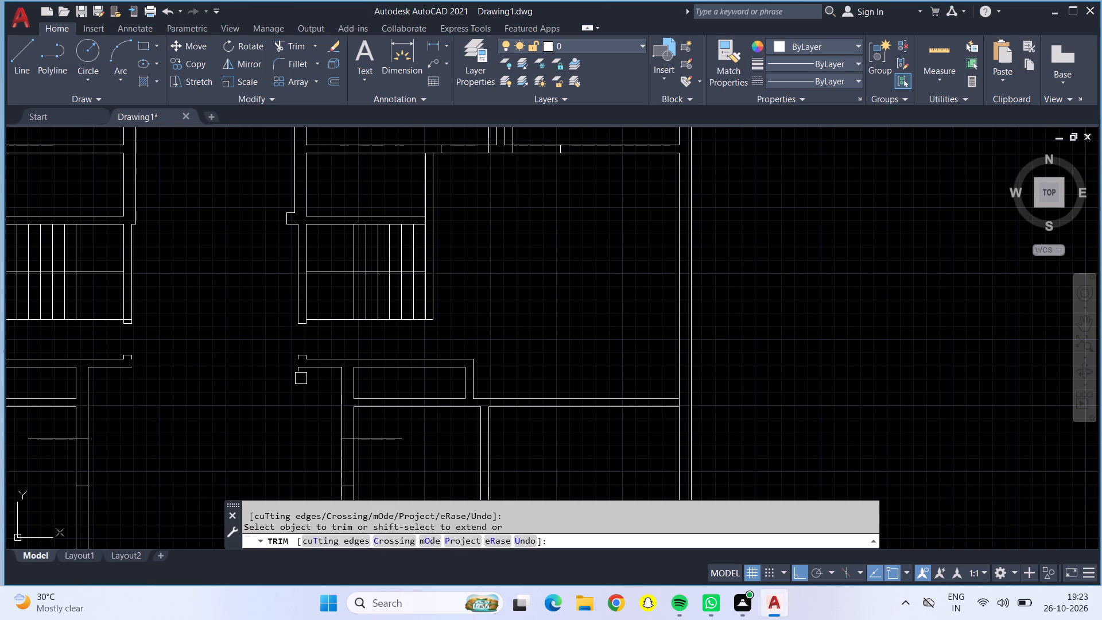
click(297, 377)
Trim away the small wall projection below the right-hand staircase.
click(298, 354)
double_click(304, 348)
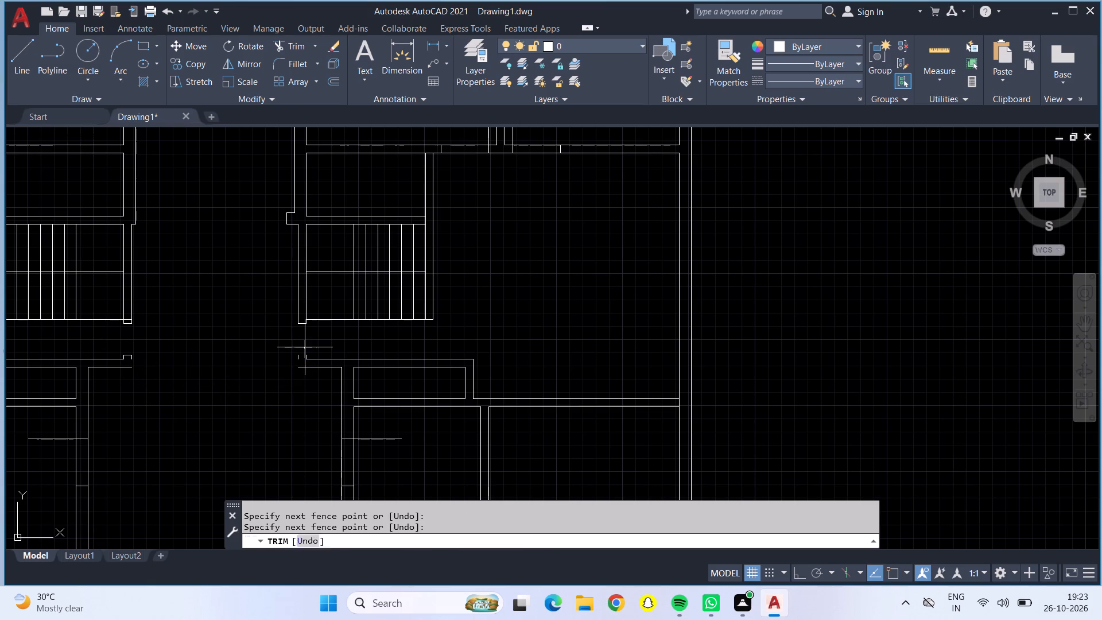
click(300, 356)
click(303, 356)
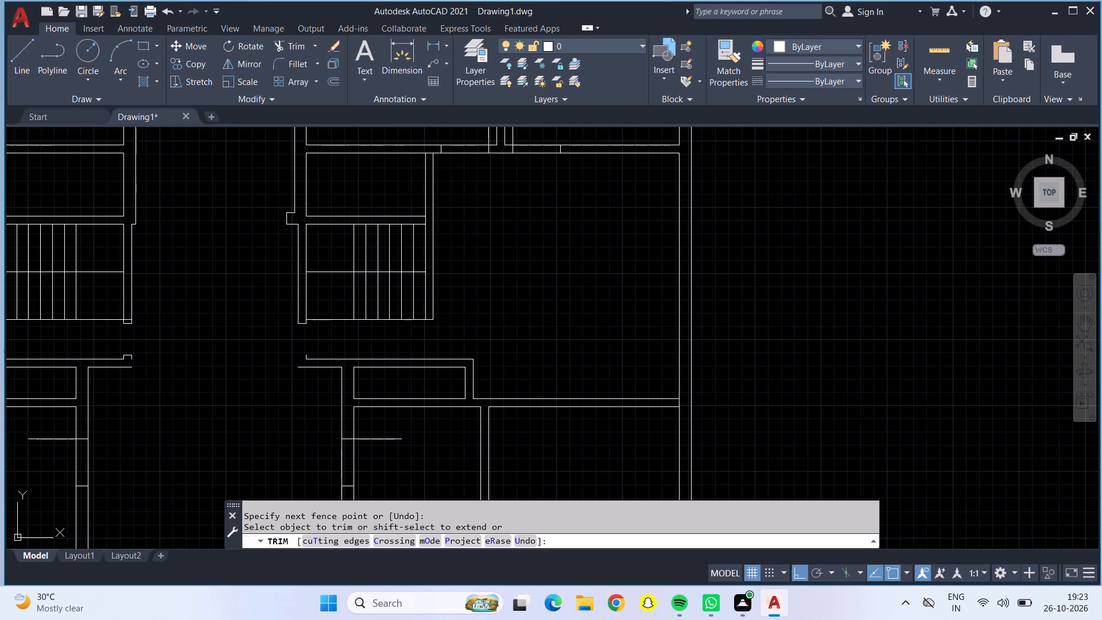
click(303, 352)
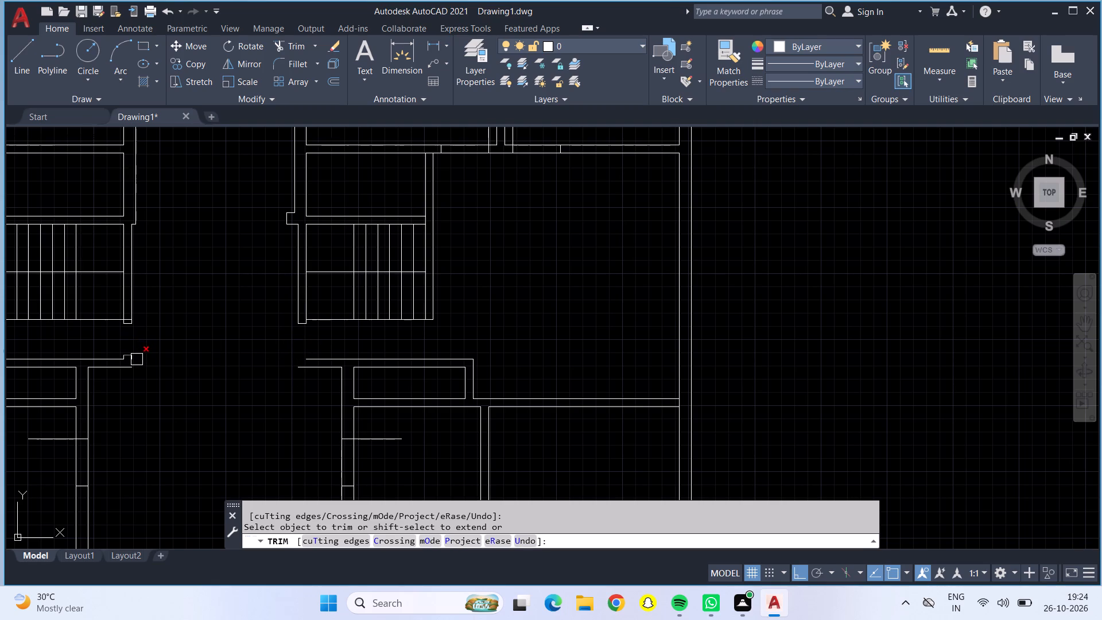
Draw a wall line from the central room's lower-left corner down to the lower wall and join it to that wall's end.
click(29, 69)
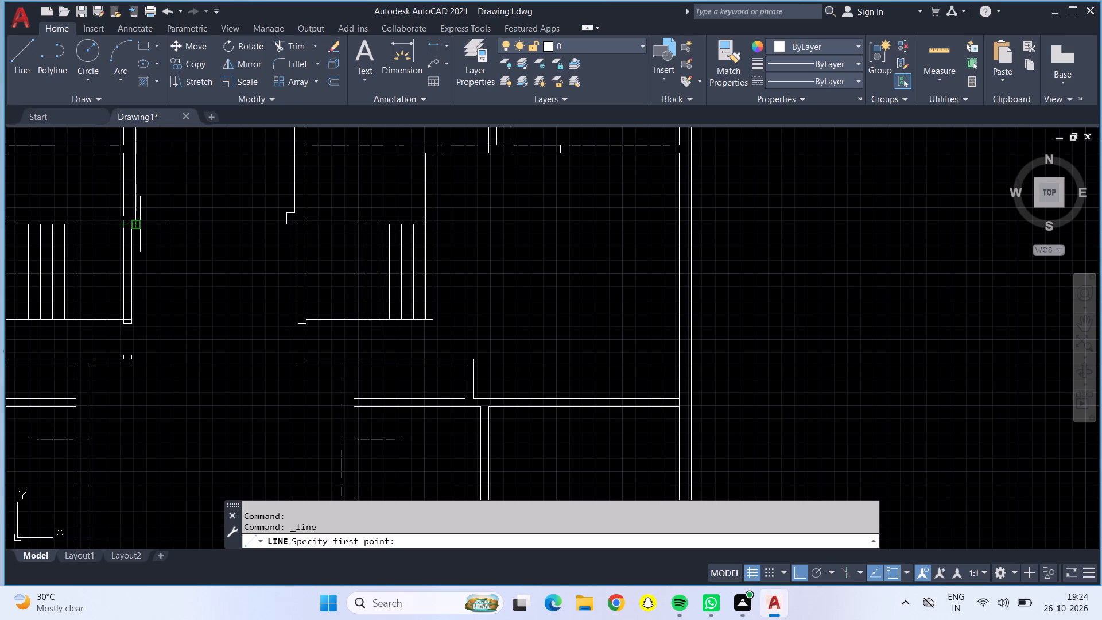
scroll(140, 223, up, 1)
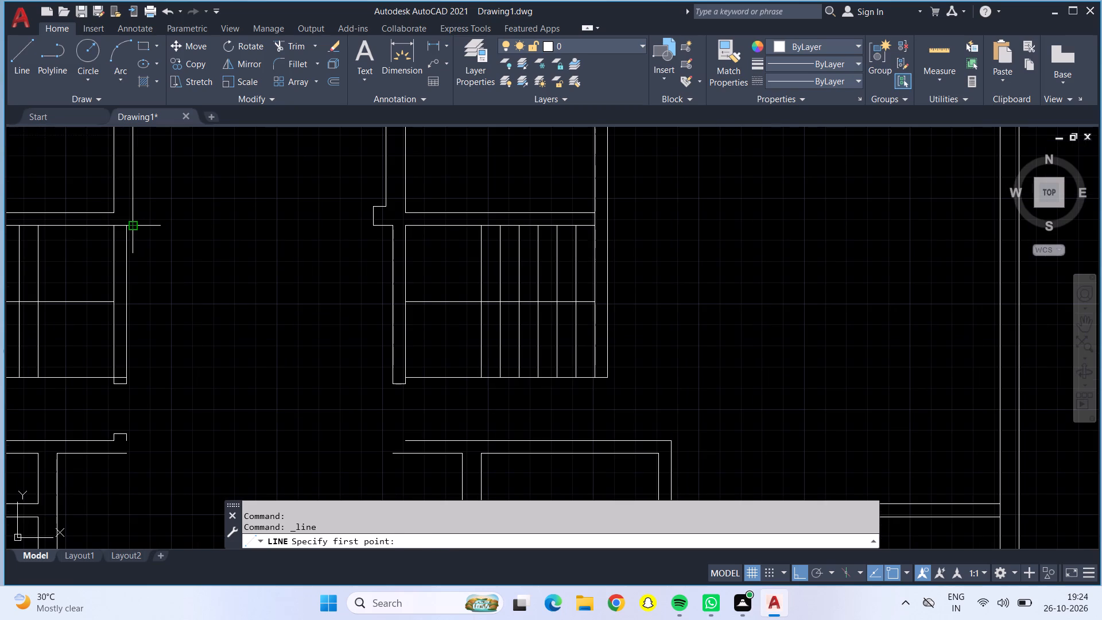
click(130, 228)
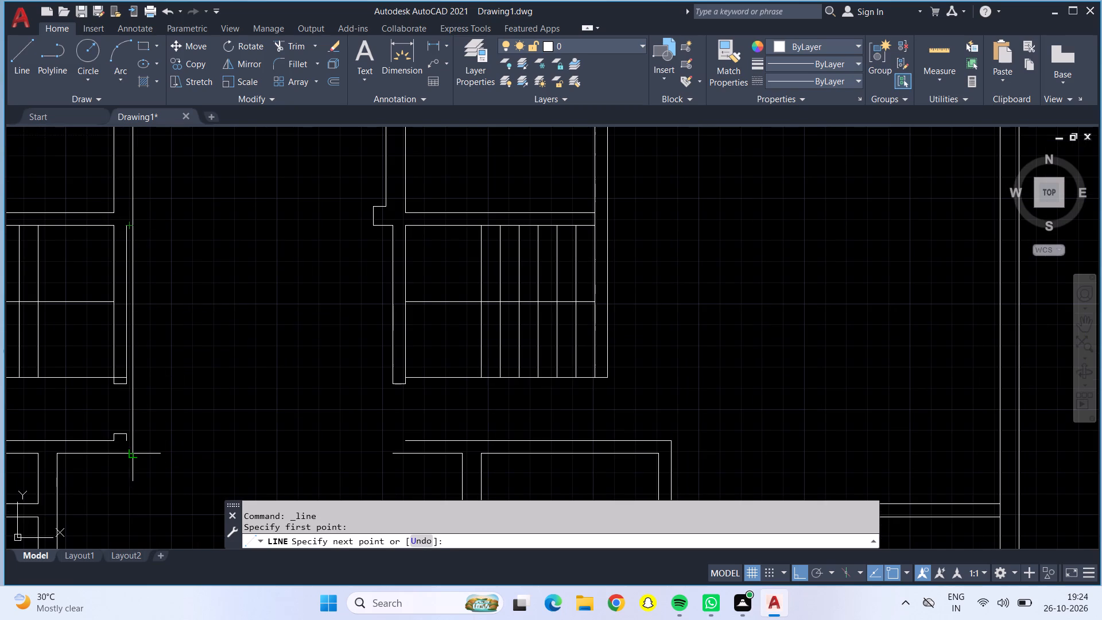
click(130, 451)
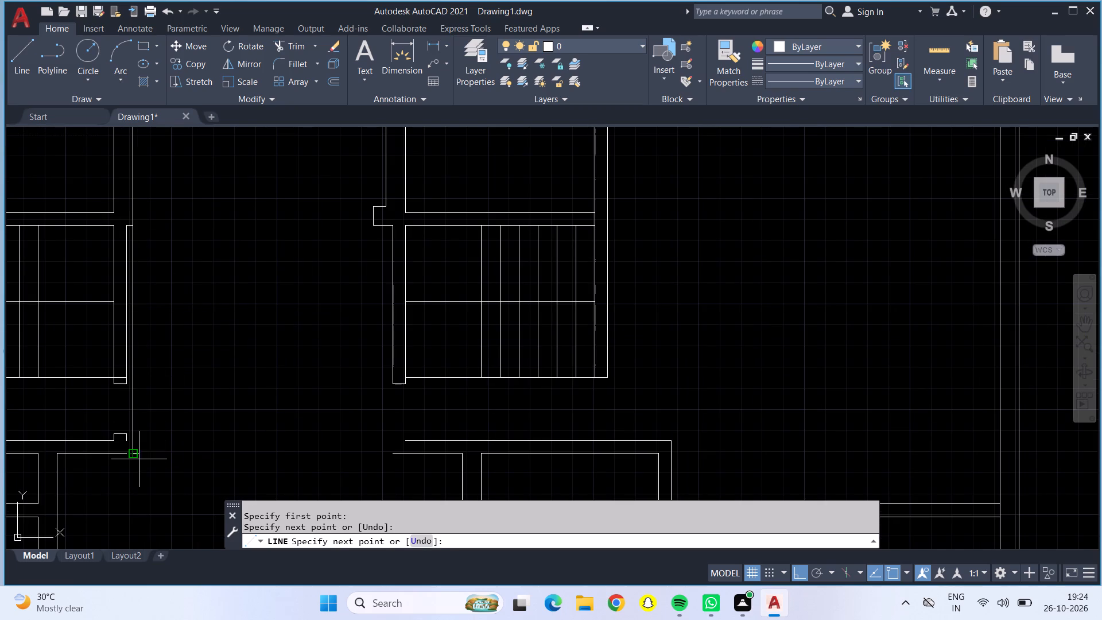
click(128, 452)
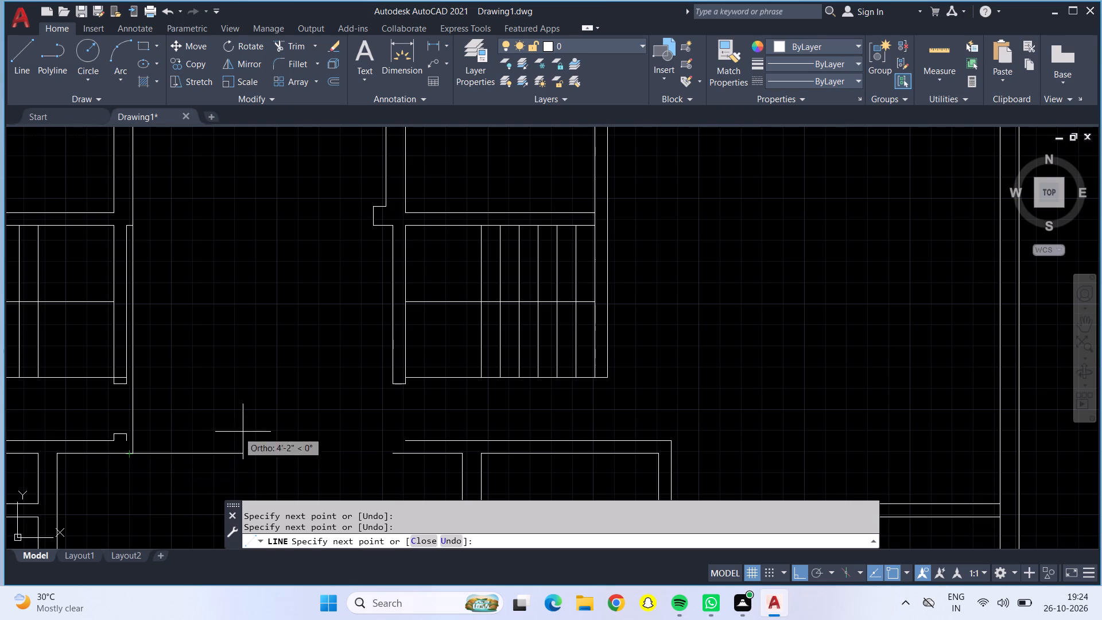
key(Escape)
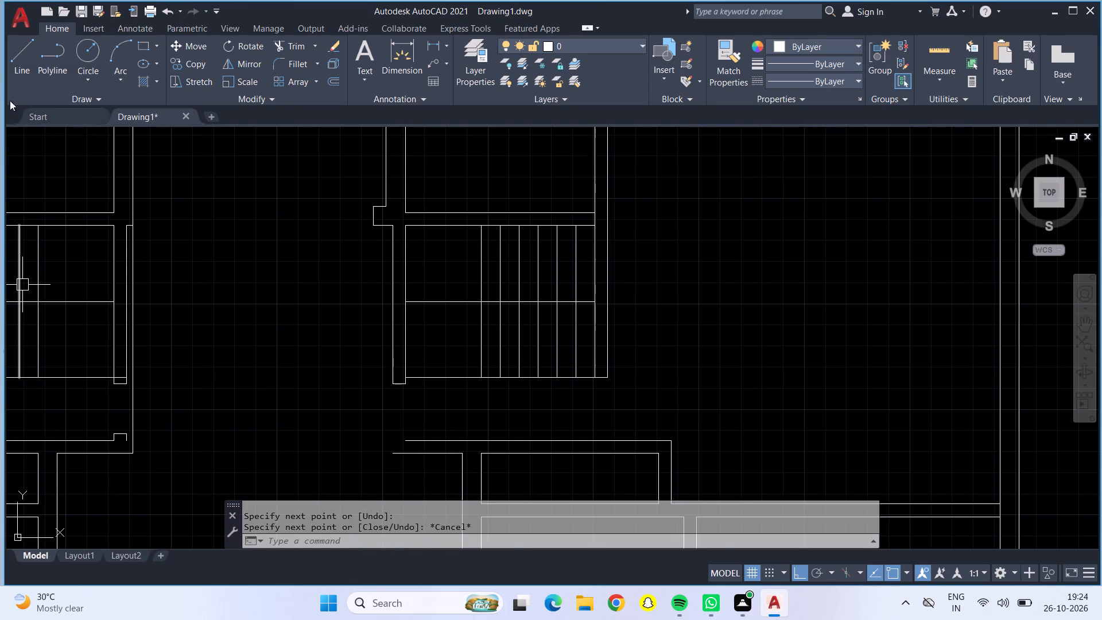
Draw a wall line from the central room's lower-right corner down to the lower wall and join it to that wall's end.
click(24, 57)
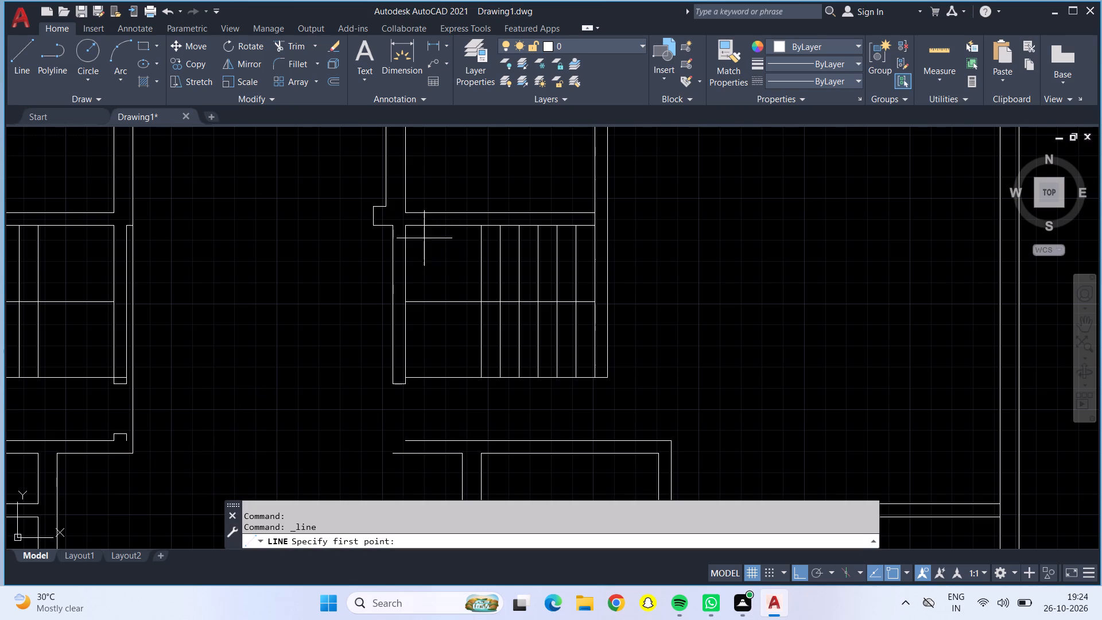
click(388, 205)
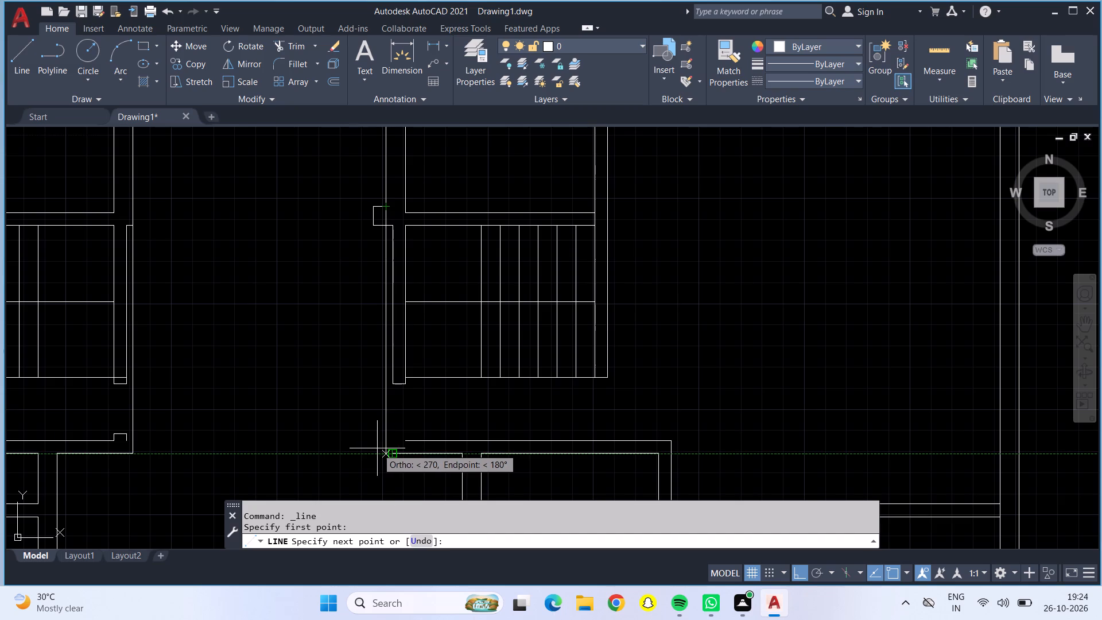
click(387, 456)
click(399, 455)
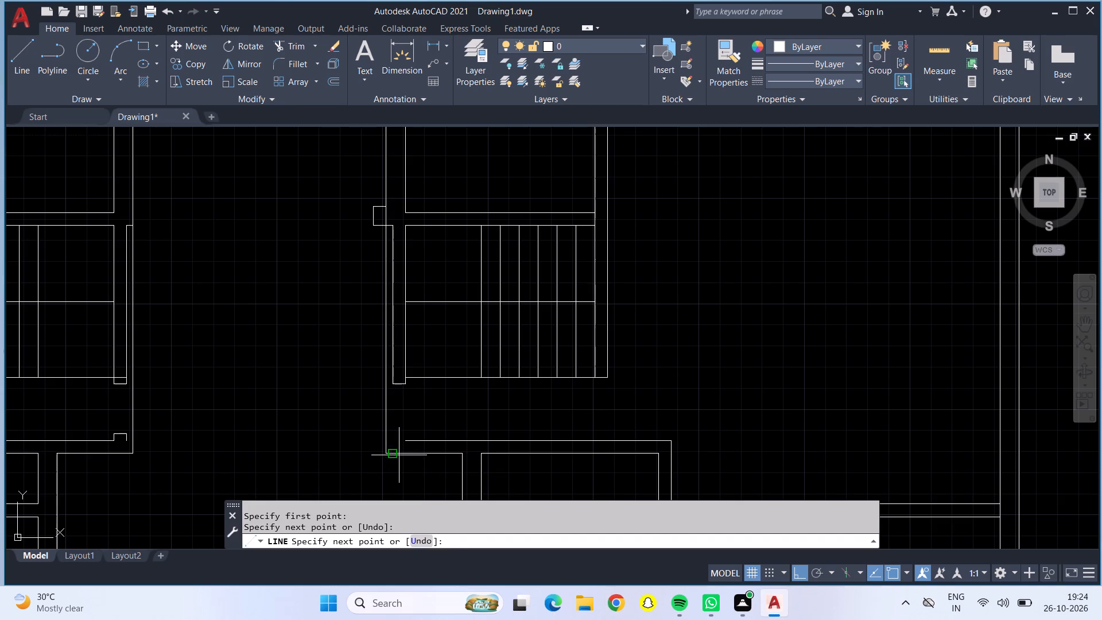
key(Escape)
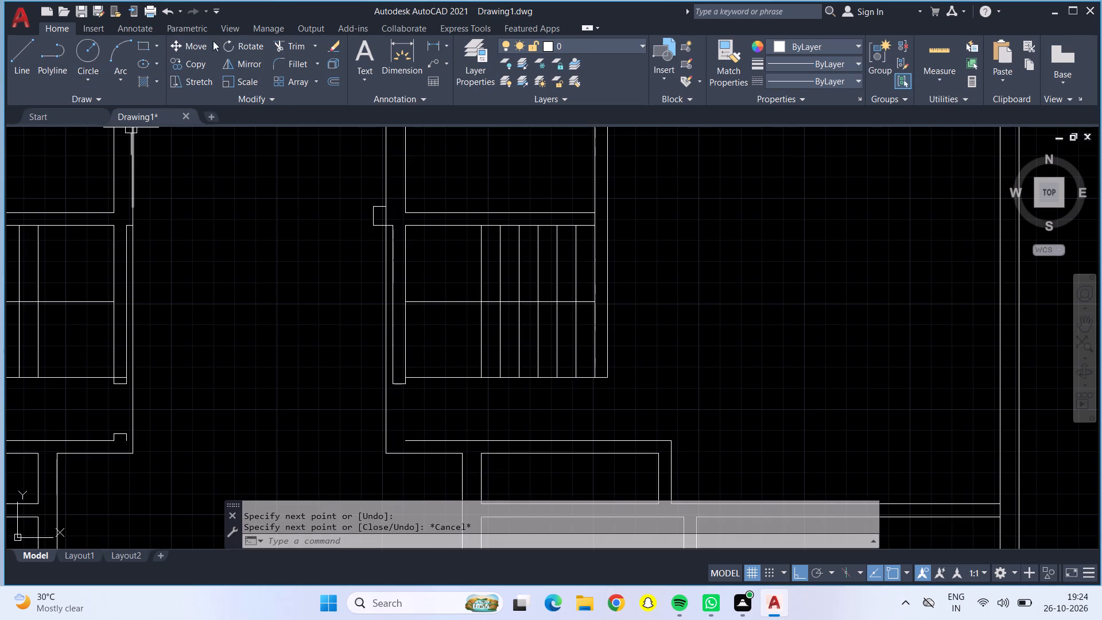
Trim away the small wall projection at the central room's lower-right corner and the old wall line beside the right-hand staircase.
click(304, 41)
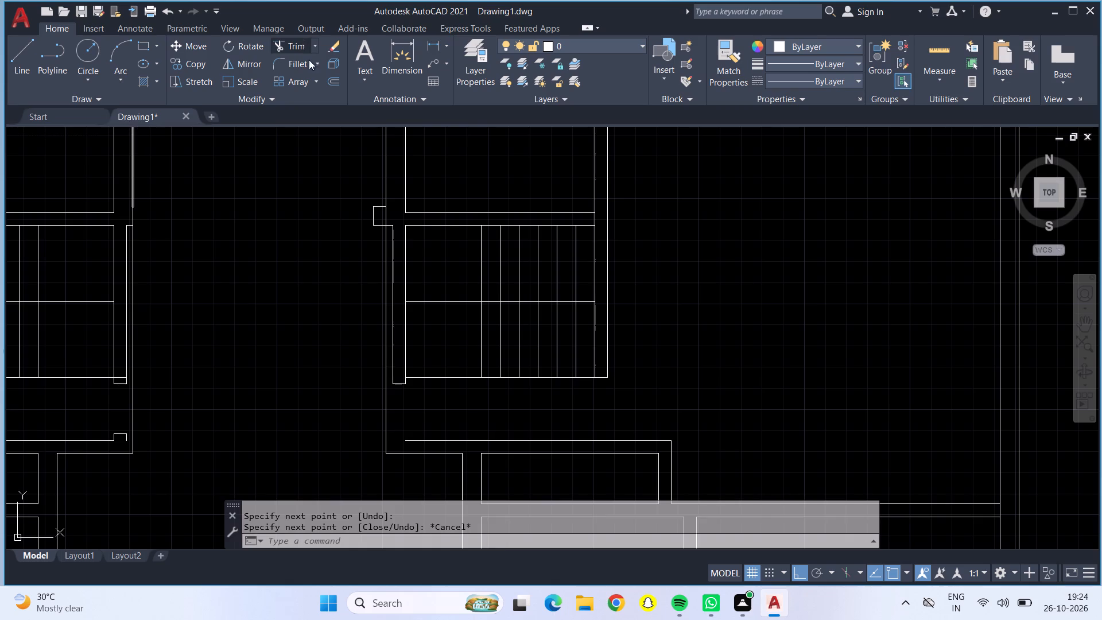
double_click(375, 204)
click(378, 203)
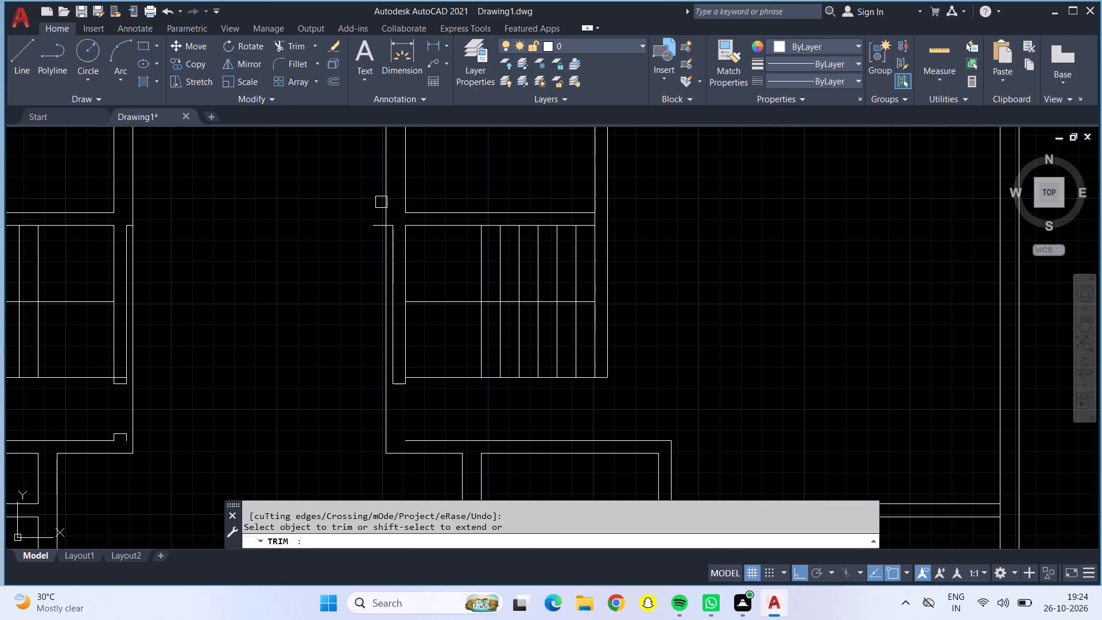
click(370, 227)
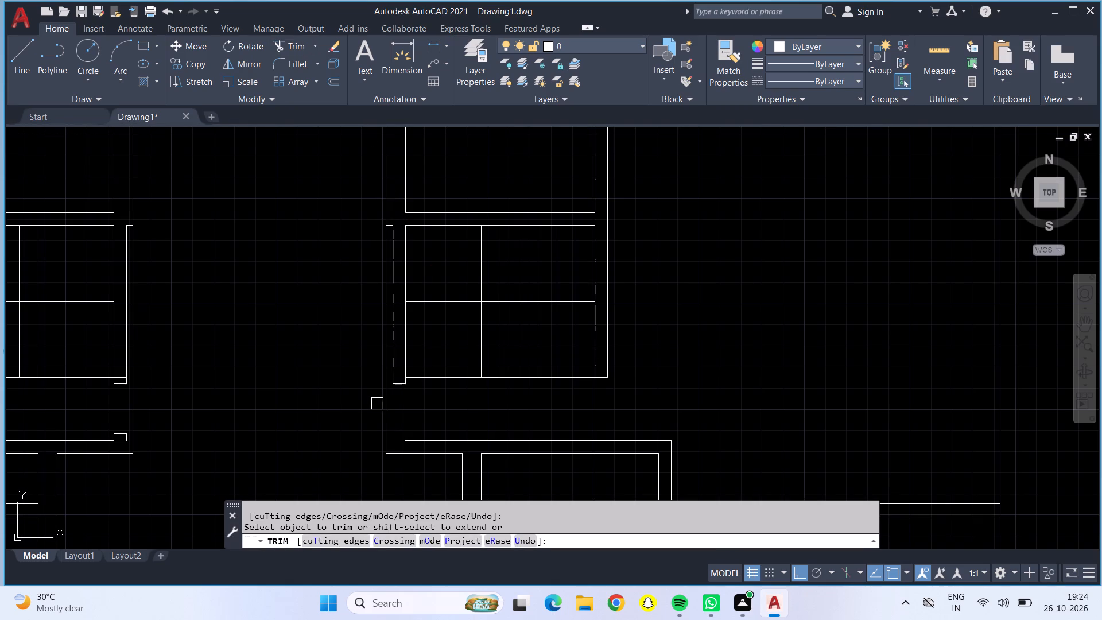
click(395, 367)
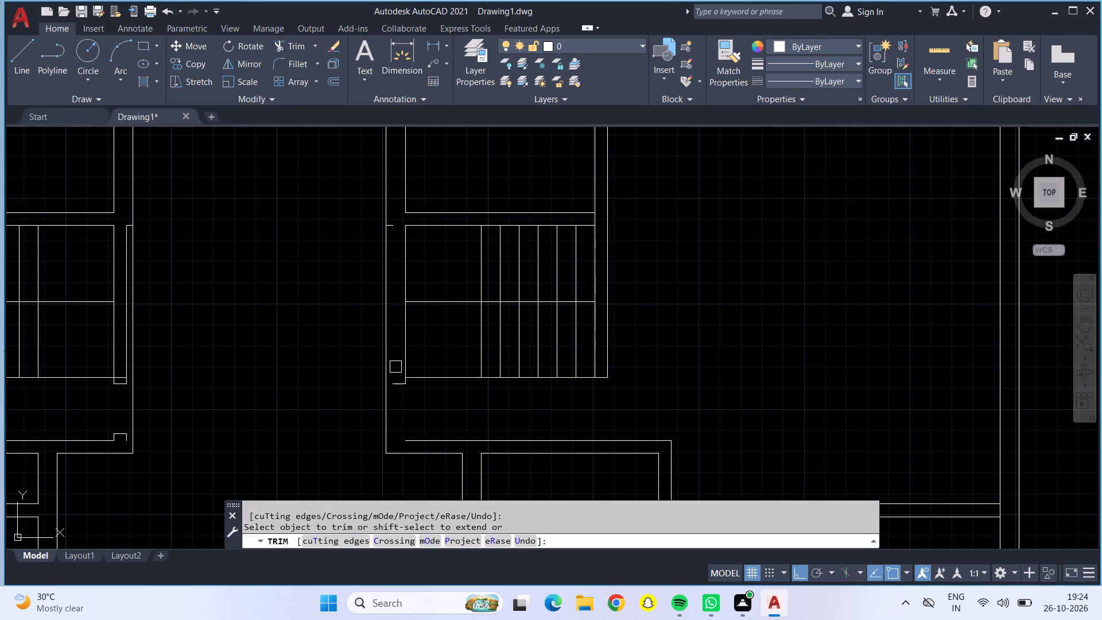
click(397, 381)
click(396, 222)
Trim away the old wall line beside the left-hand staircase, the stubs below both staircases, and the notch on the left lower wall.
click(125, 236)
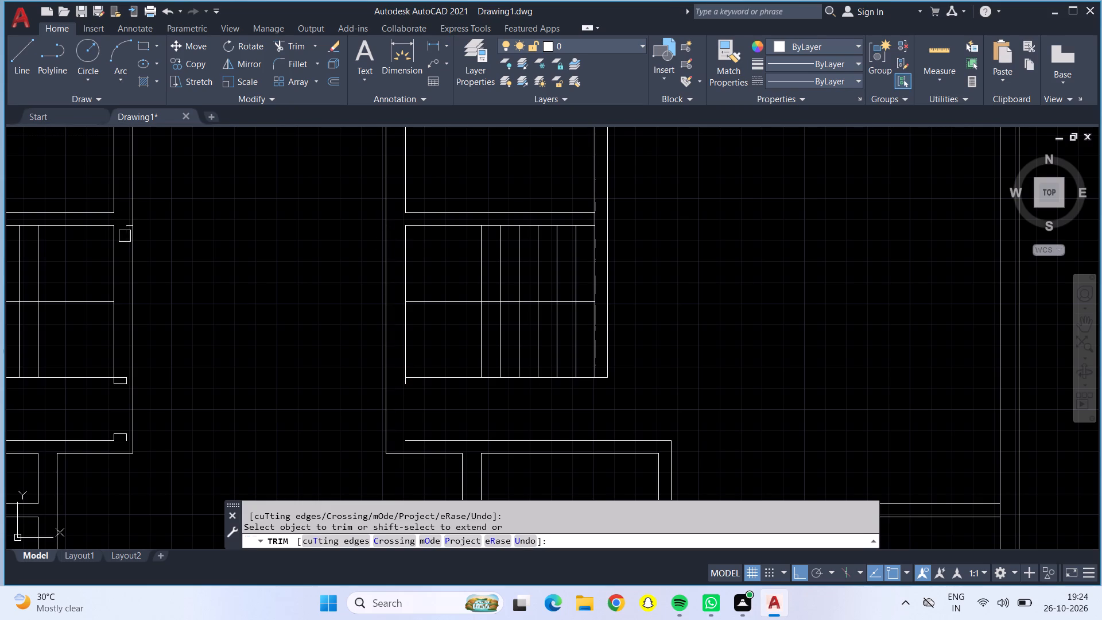
click(123, 224)
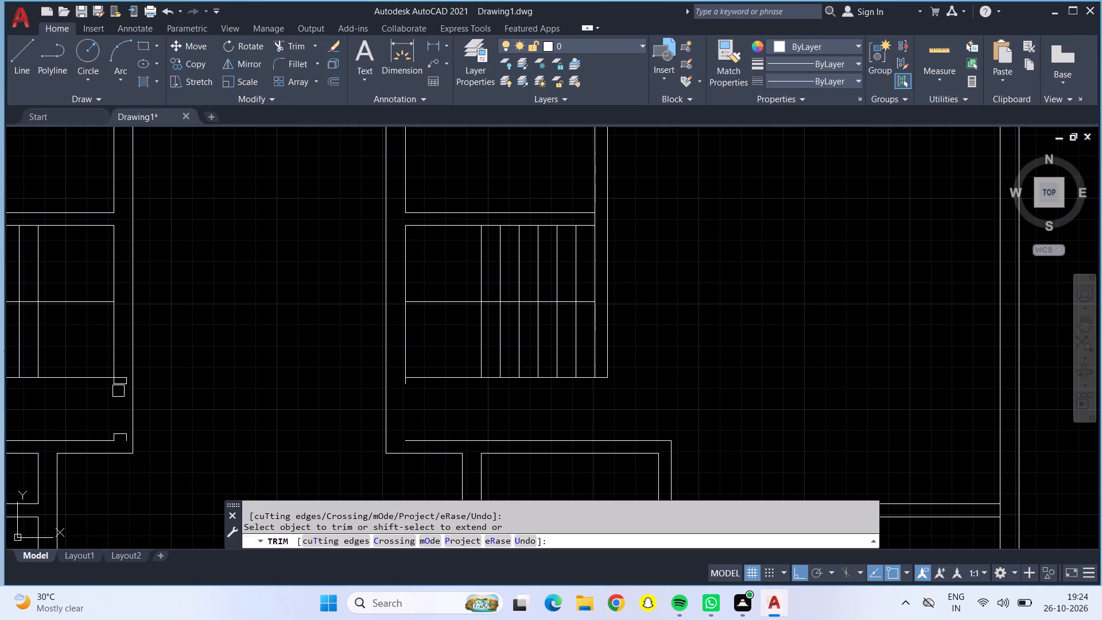
click(119, 383)
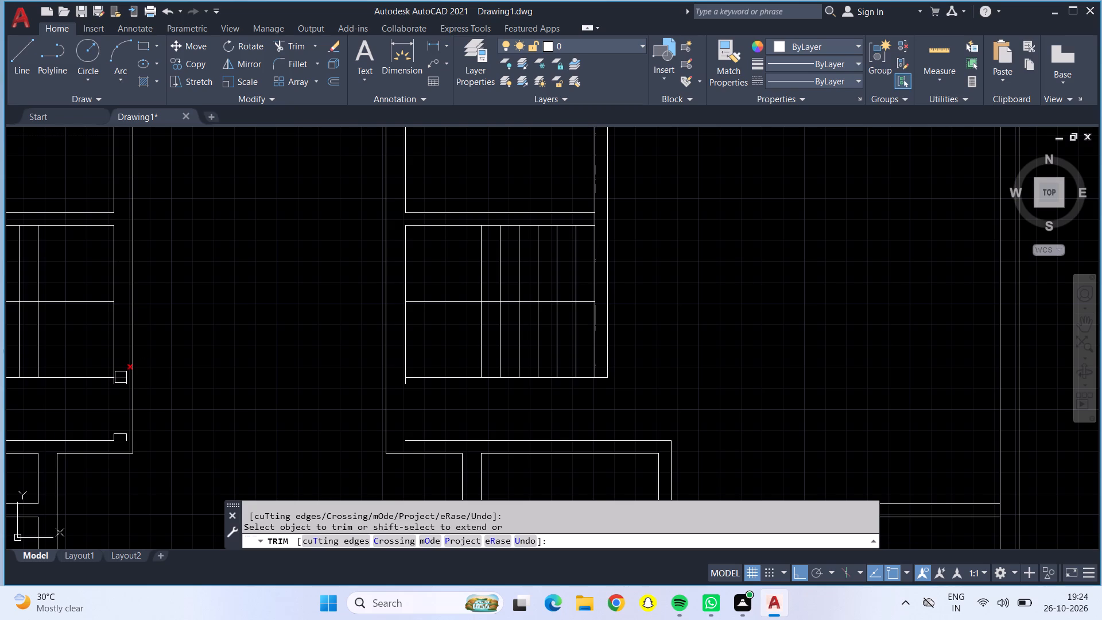
click(121, 377)
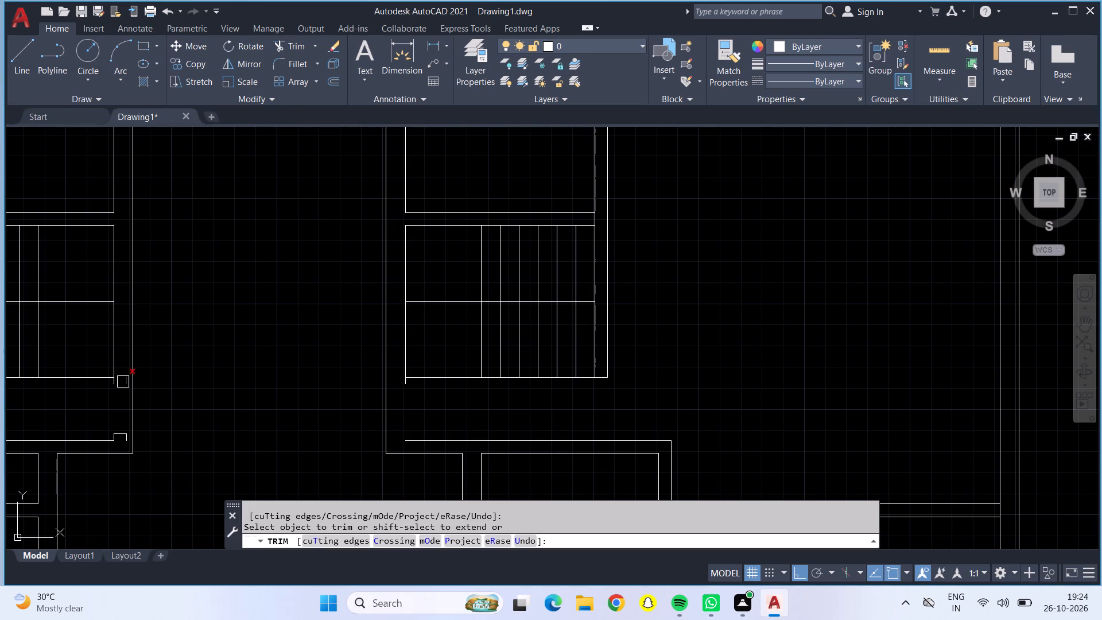
click(123, 382)
click(118, 385)
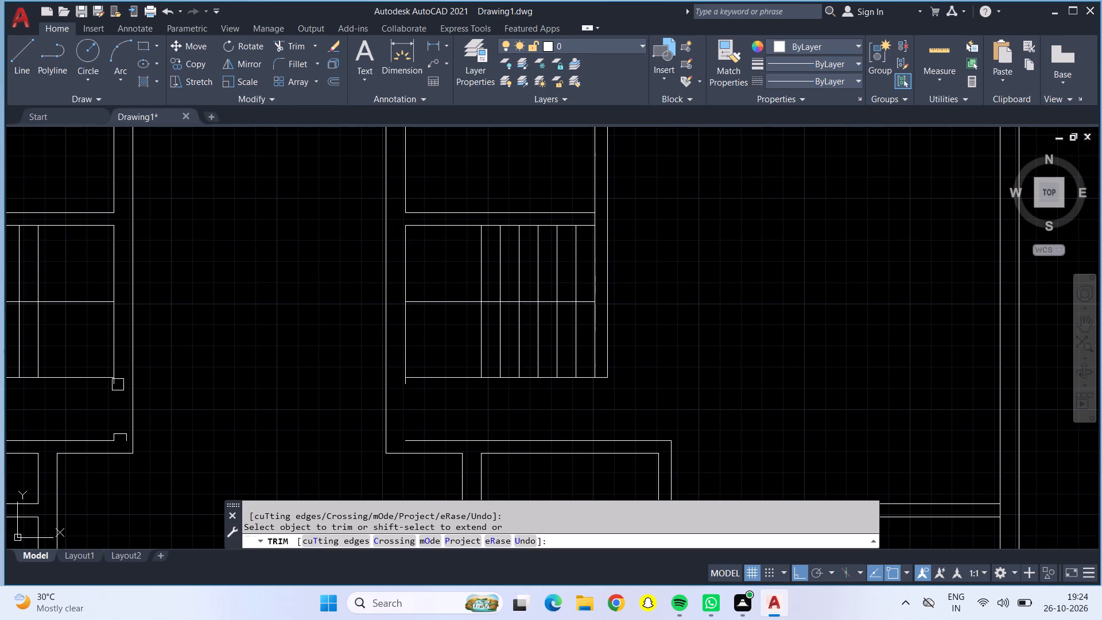
click(118, 385)
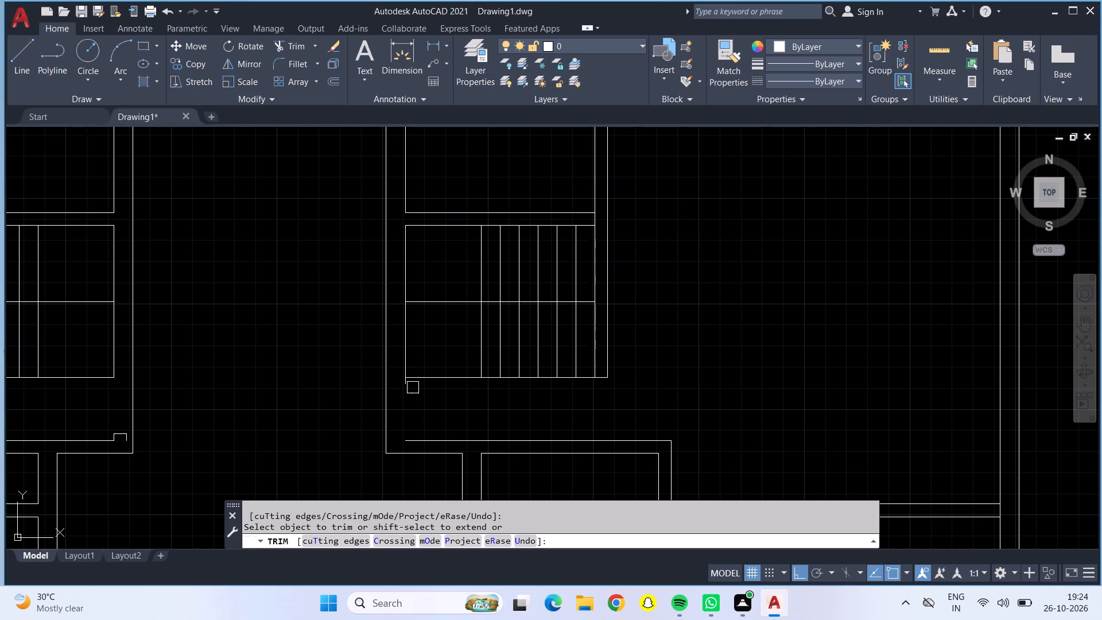
click(399, 387)
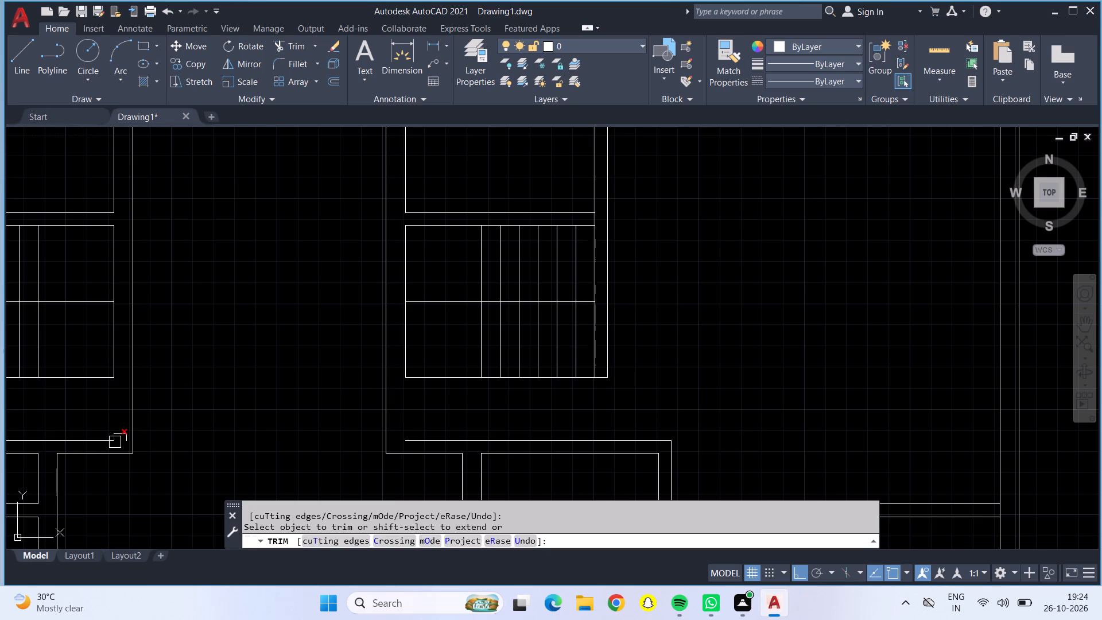
click(113, 432)
triple_click(115, 432)
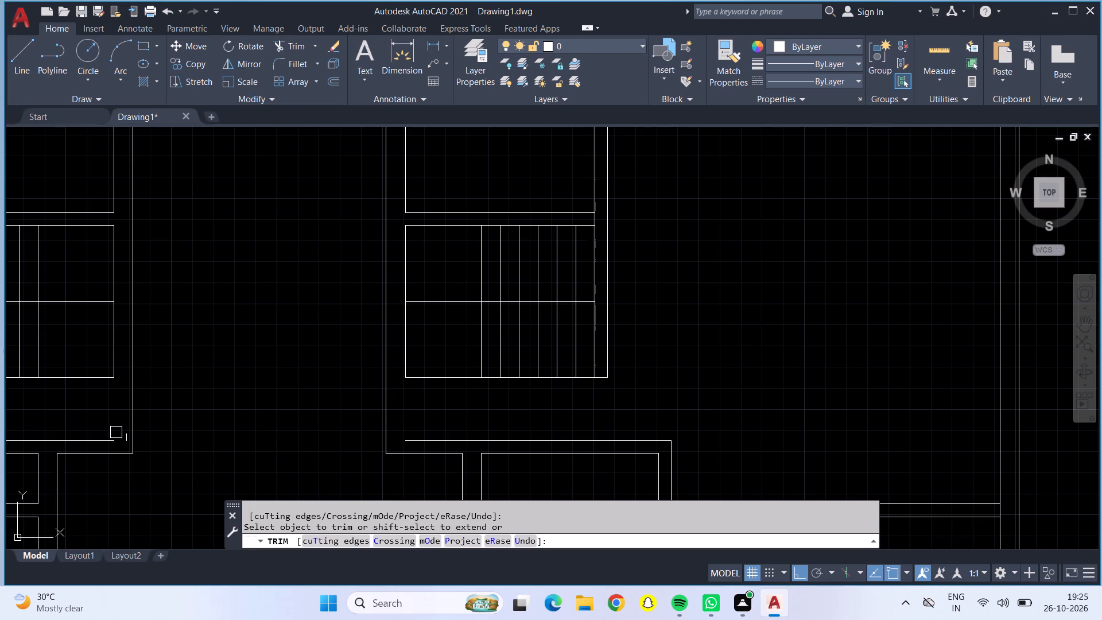
click(125, 432)
Draw a line joining the bottom edges of both staircases and trim away its middle part between the two central wall lines.
click(21, 46)
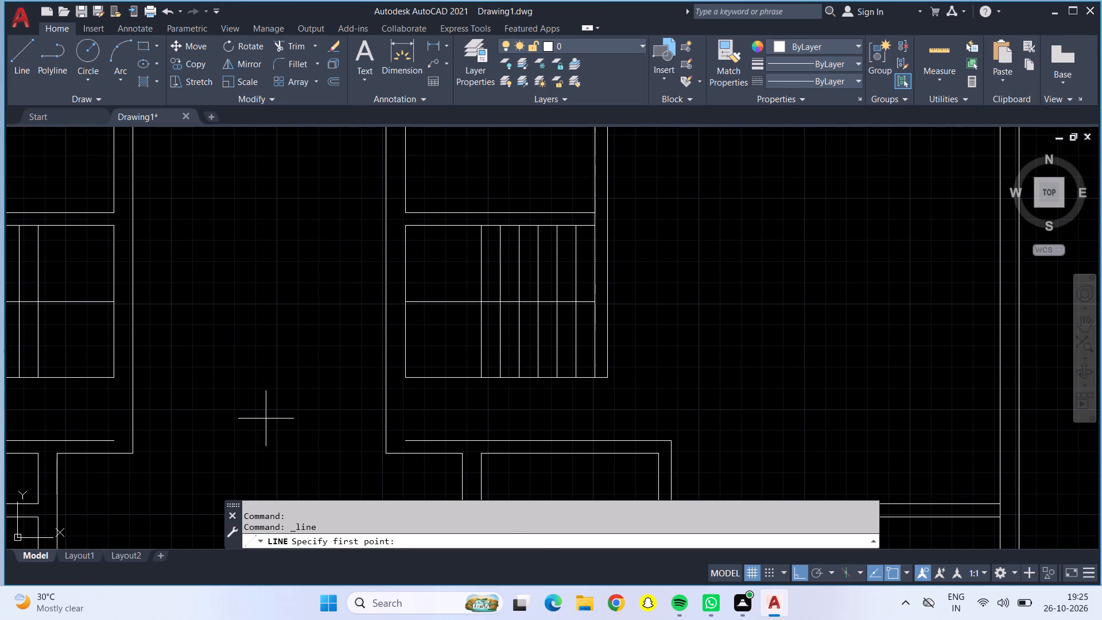
click(117, 377)
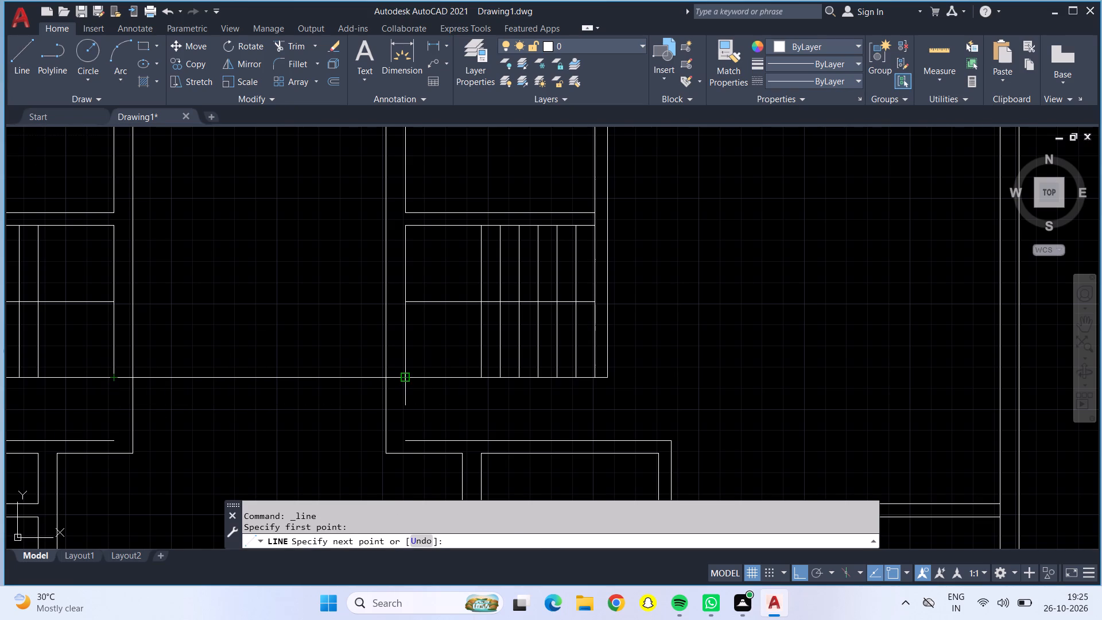
click(402, 377)
key(Escape)
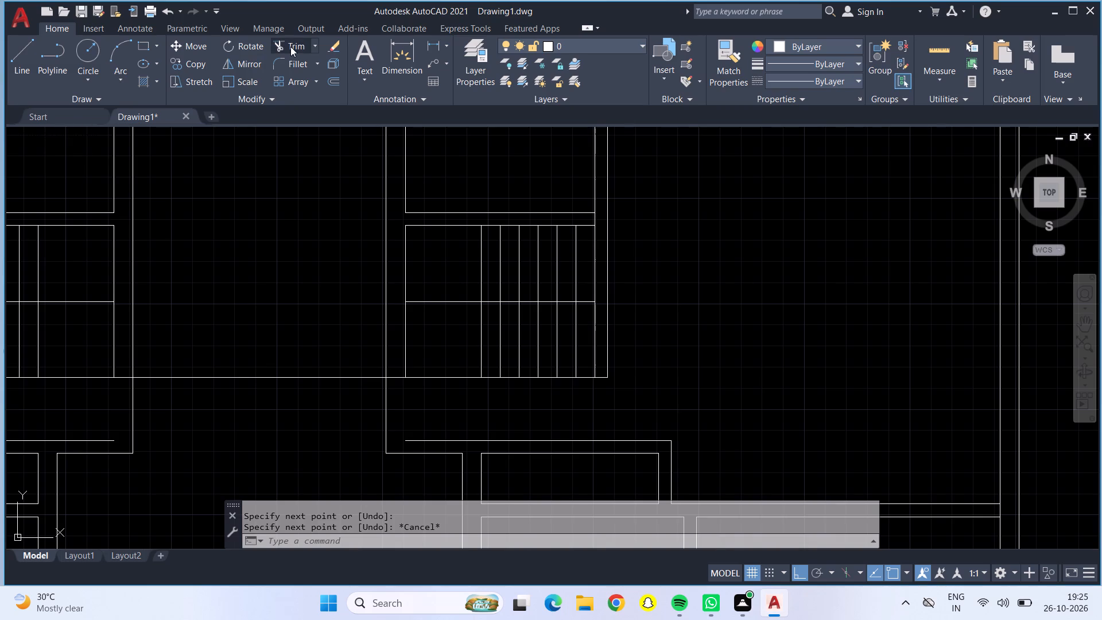
click(290, 46)
drag(260, 251, 285, 397)
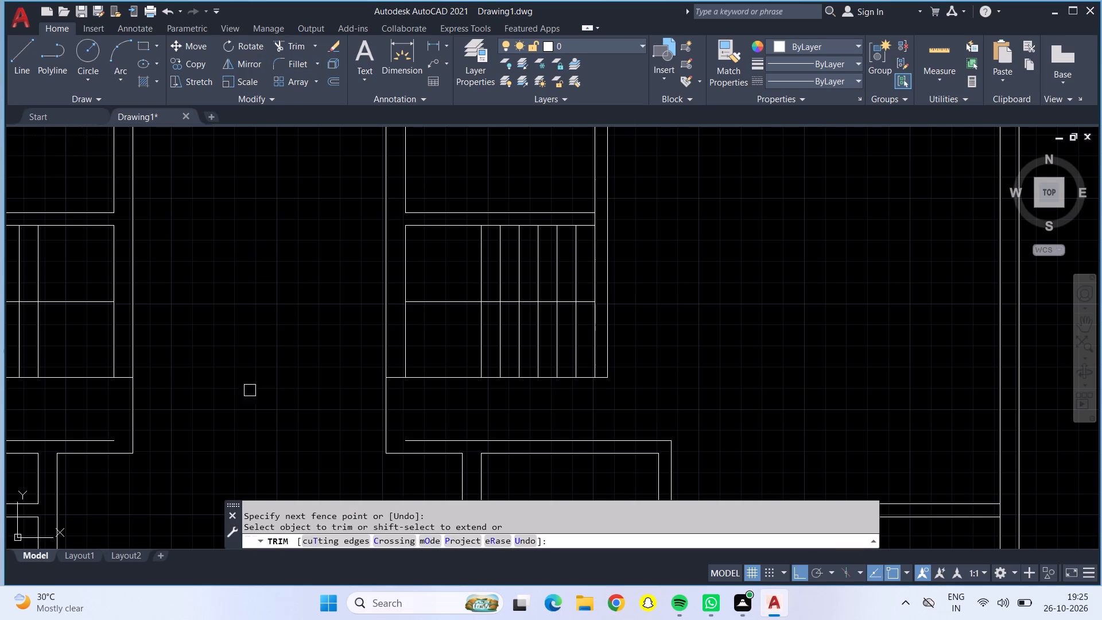
Extend the upper lines of both lower walls across the central space and trim away the part between the two central wall lines.
scroll(202, 378, down, 1)
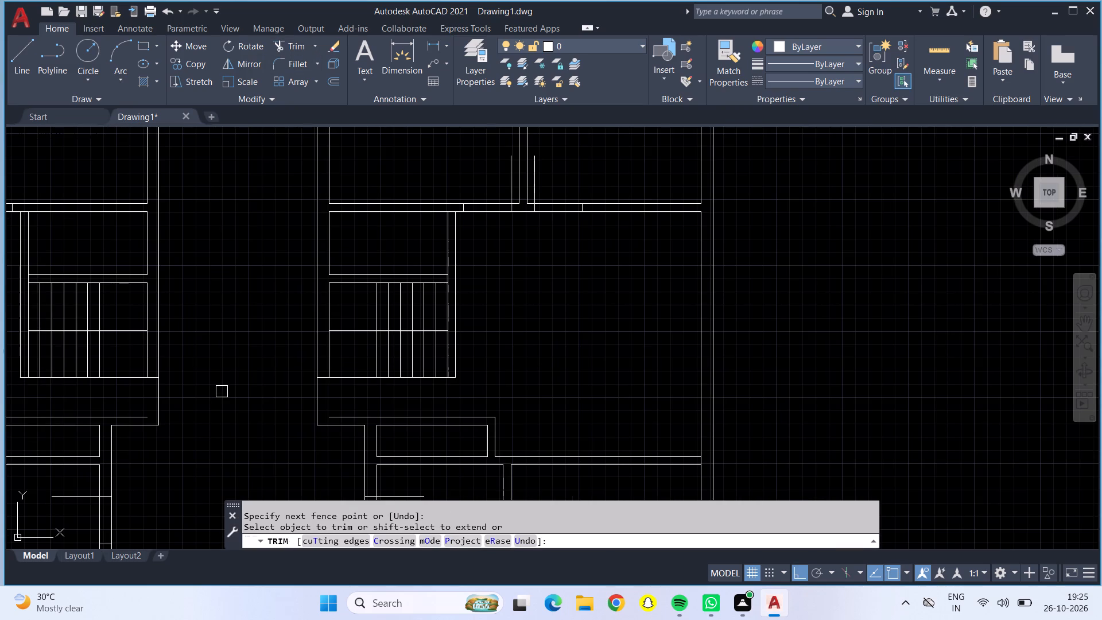
middle_drag(222, 392, 223, 174)
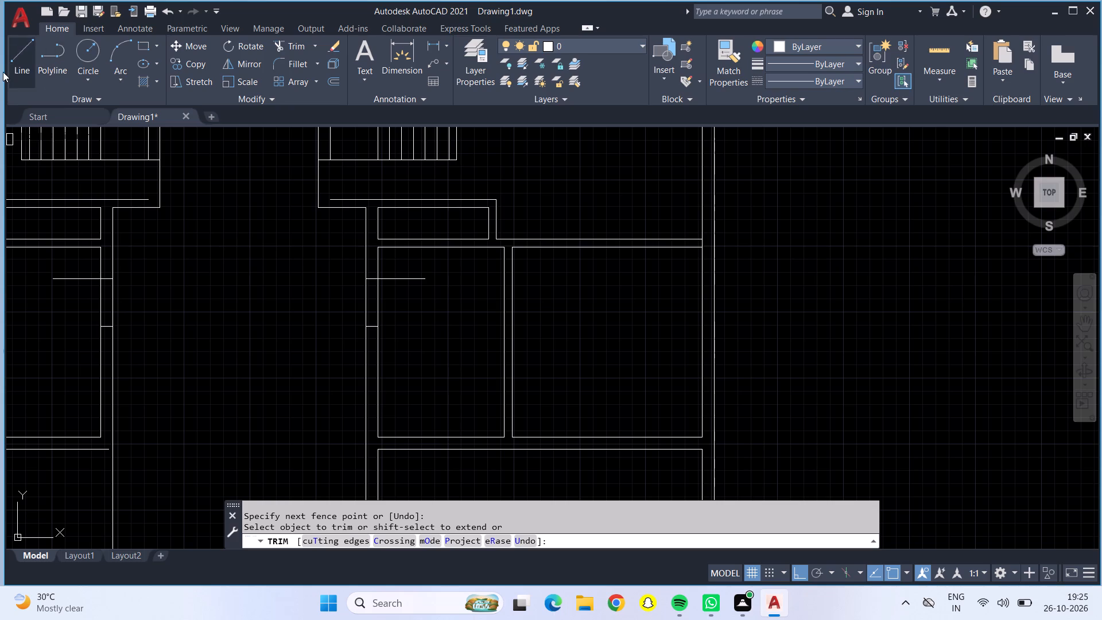
click(33, 63)
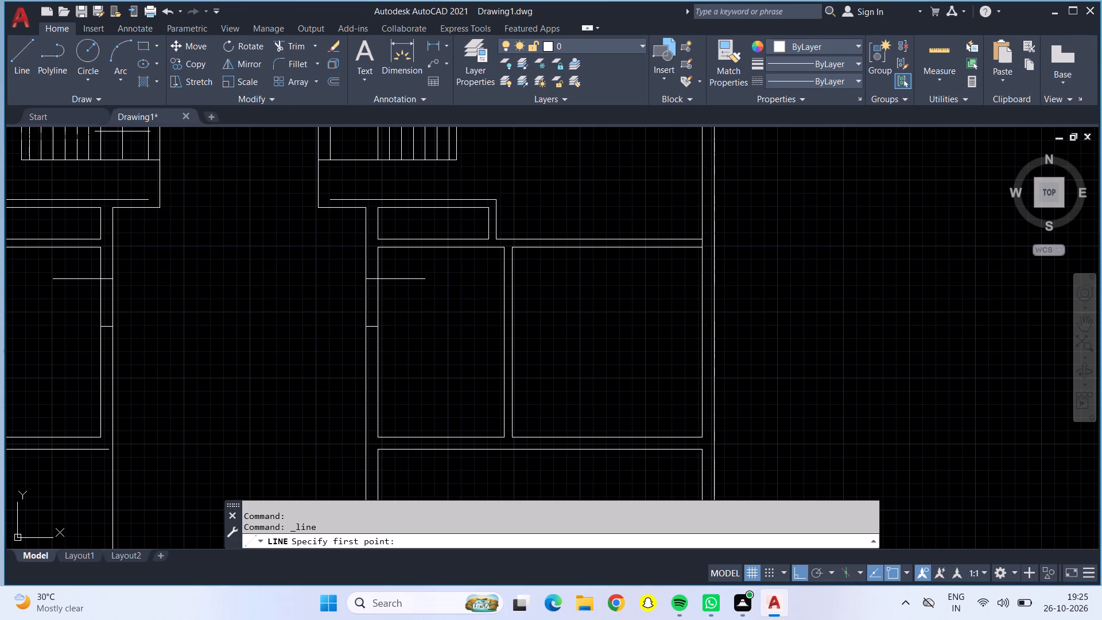
click(149, 196)
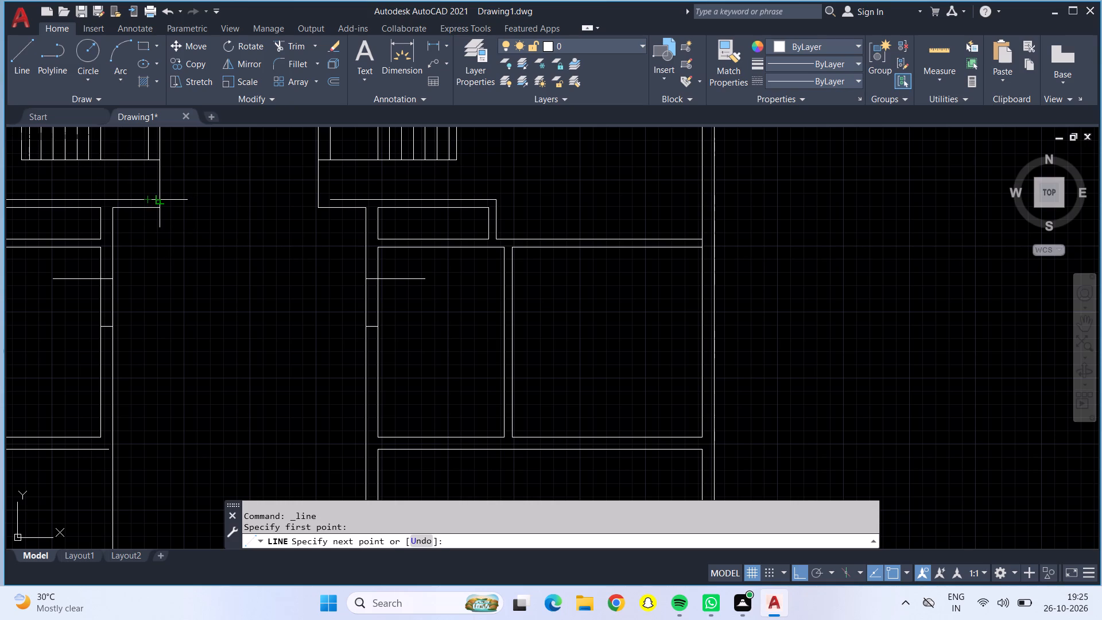
click(157, 201)
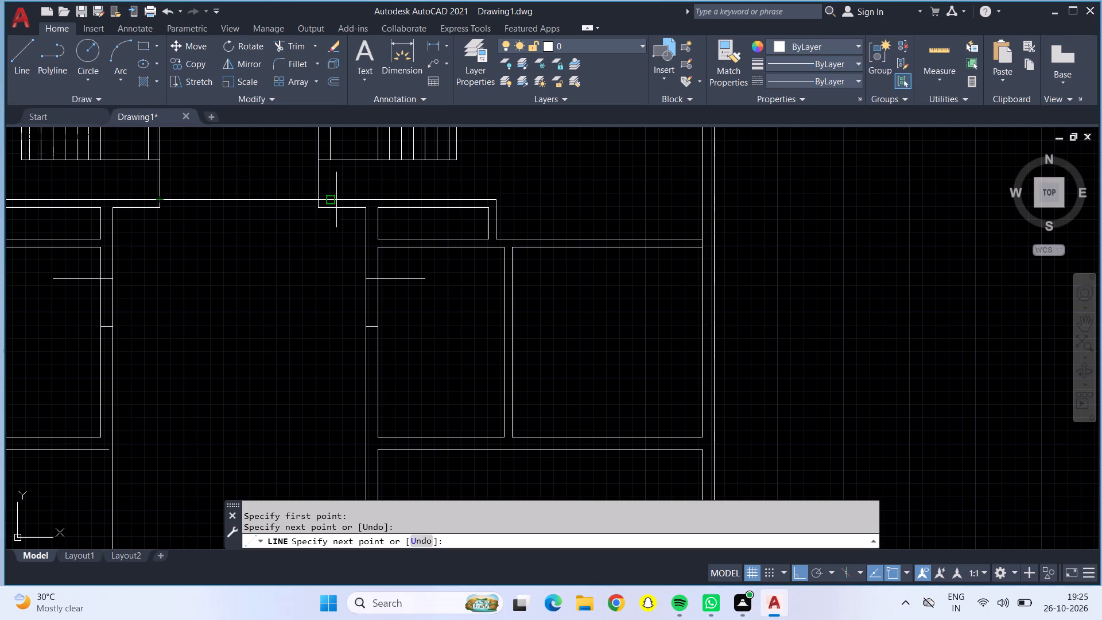
click(367, 200)
key(Escape)
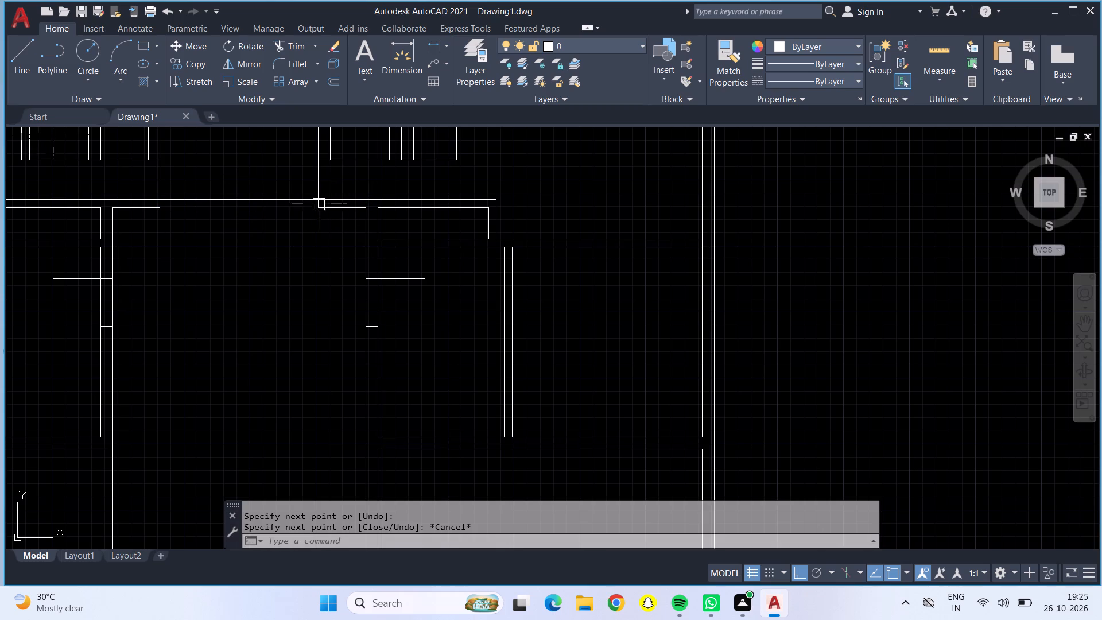
click(287, 48)
drag(271, 170, 292, 246)
Trim the central wall lines between each staircase's bottom edge and the lower wall to open a passage on both sides.
scroll(292, 243, down, 4)
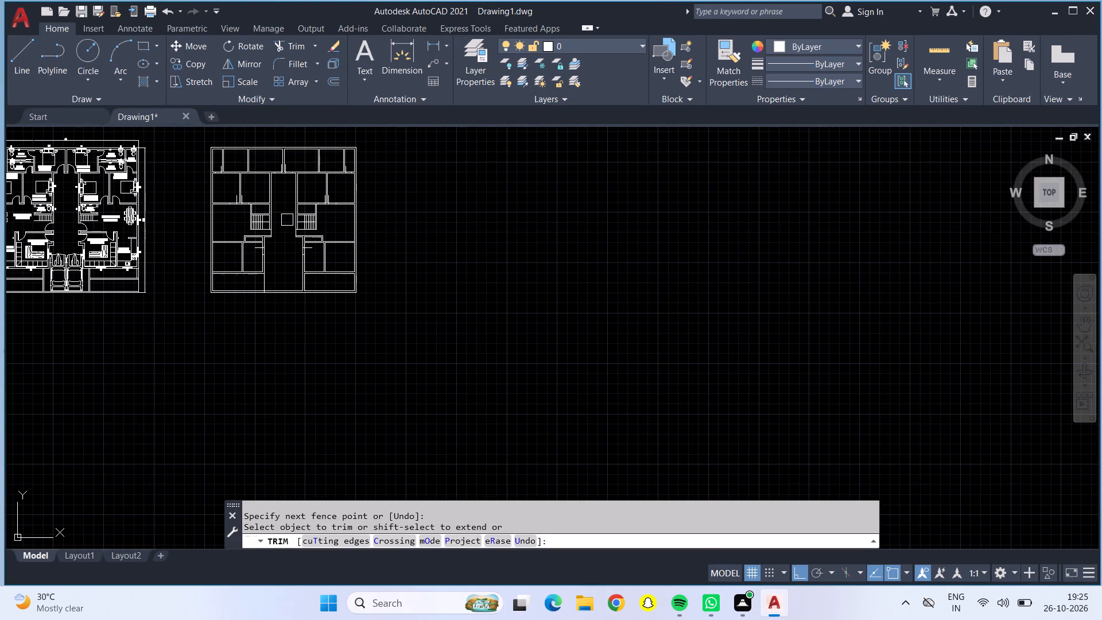
scroll(301, 210, up, 3)
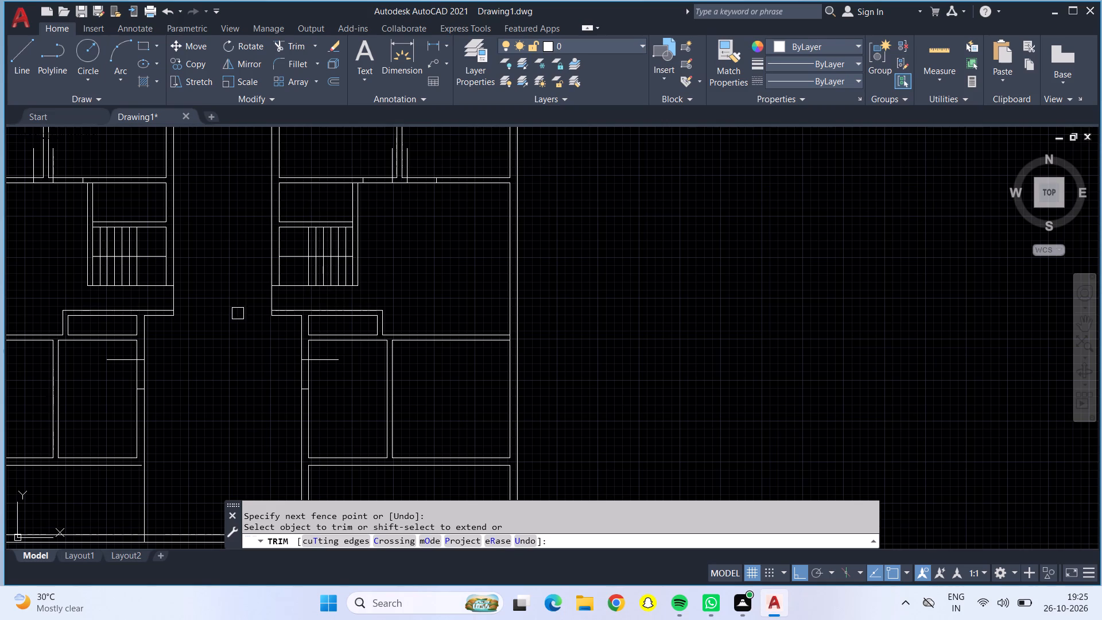
click(179, 296)
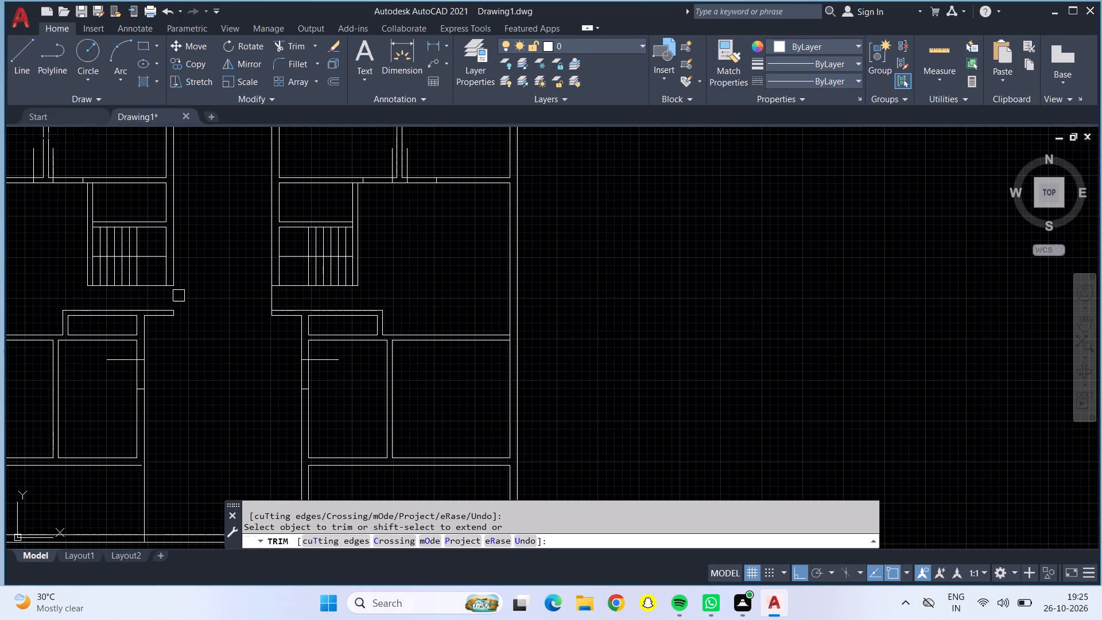
click(267, 299)
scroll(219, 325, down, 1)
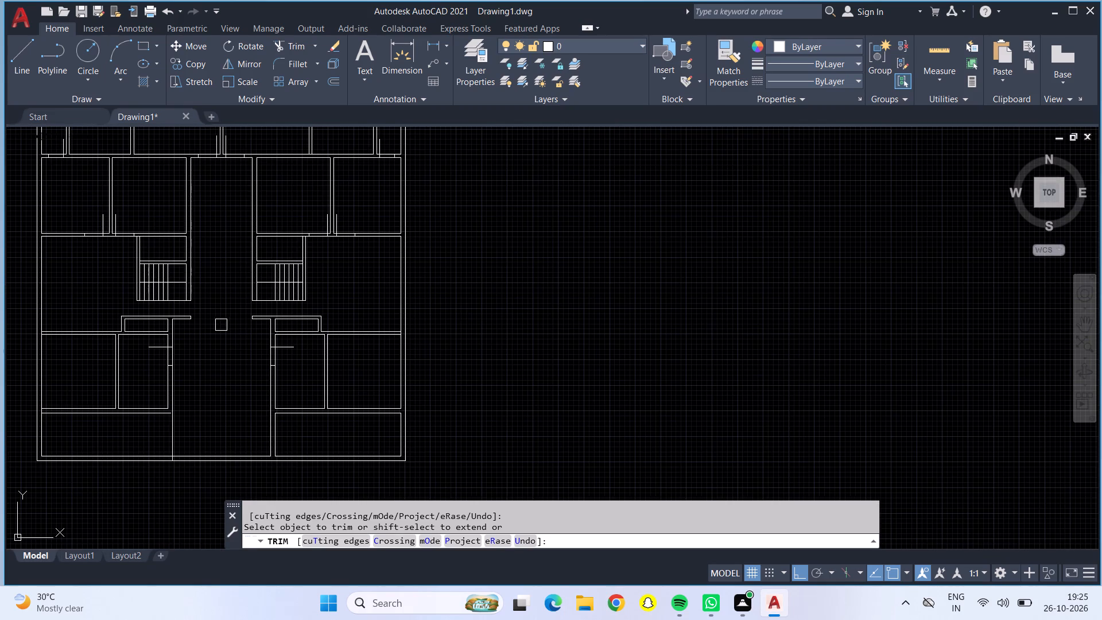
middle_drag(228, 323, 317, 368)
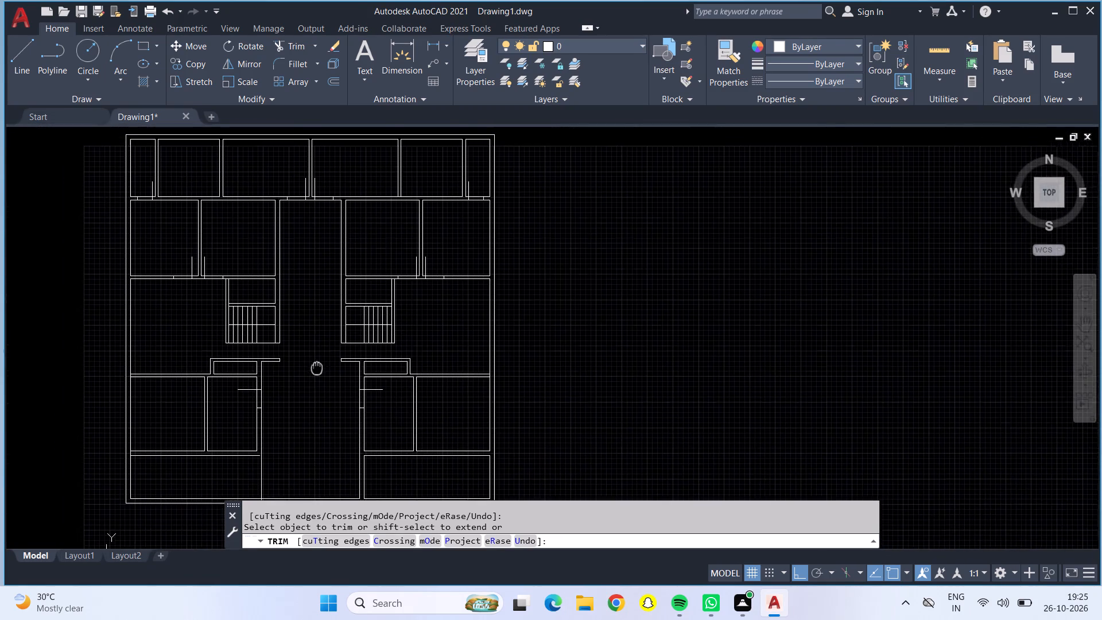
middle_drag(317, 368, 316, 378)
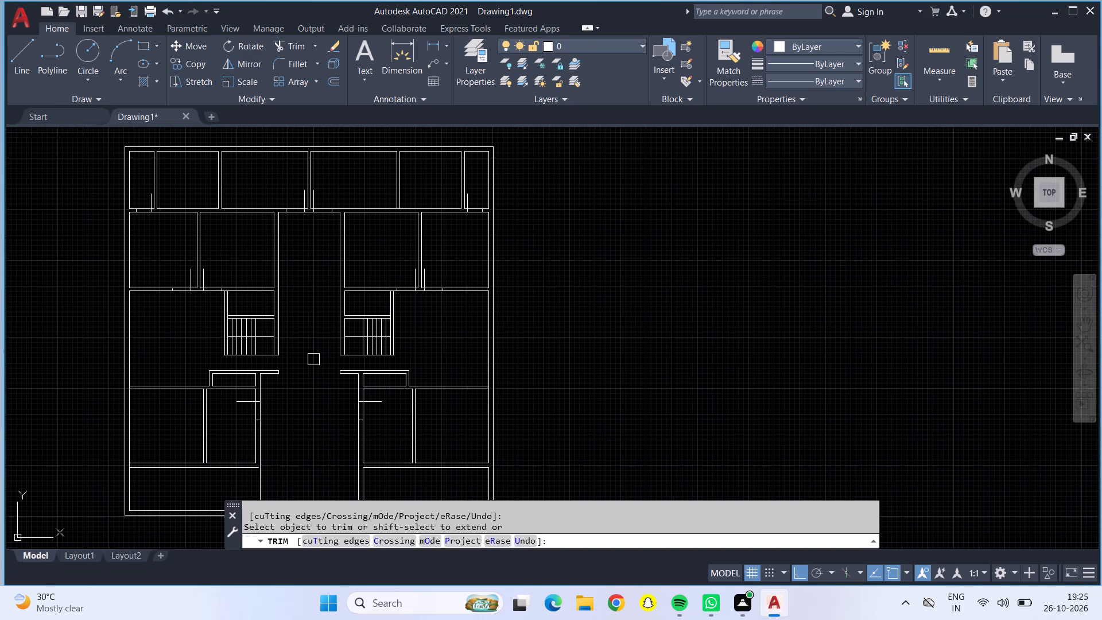
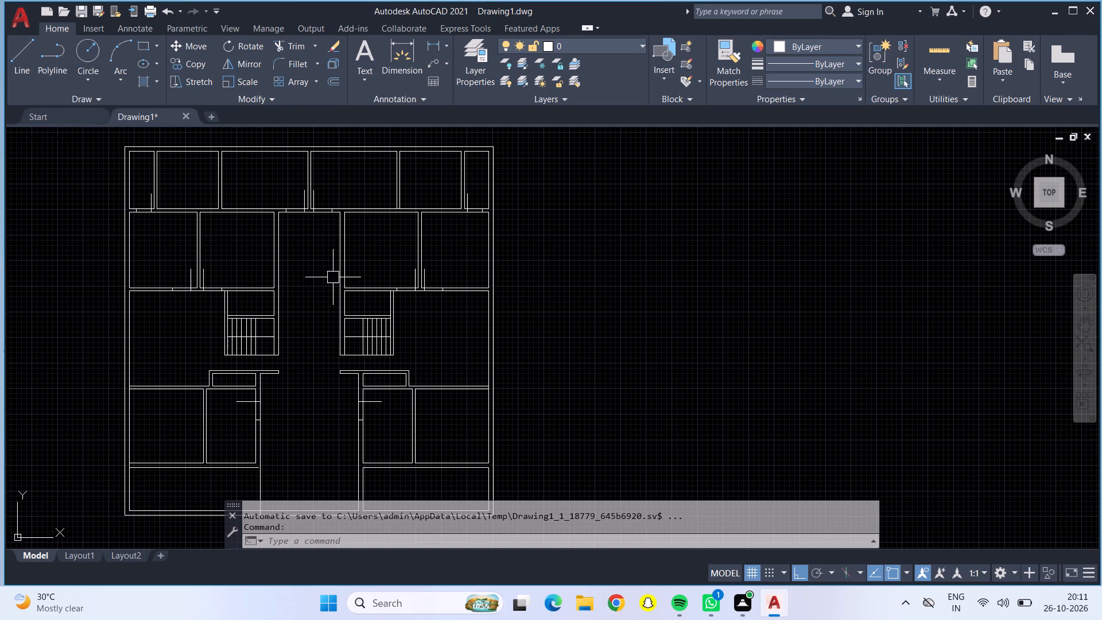
Draw a door jamb line across the outer wall of the room above the left-hand staircase, 6" below the room's upper wall line.
scroll(324, 309, up, 1)
middle_drag(324, 309, 361, 281)
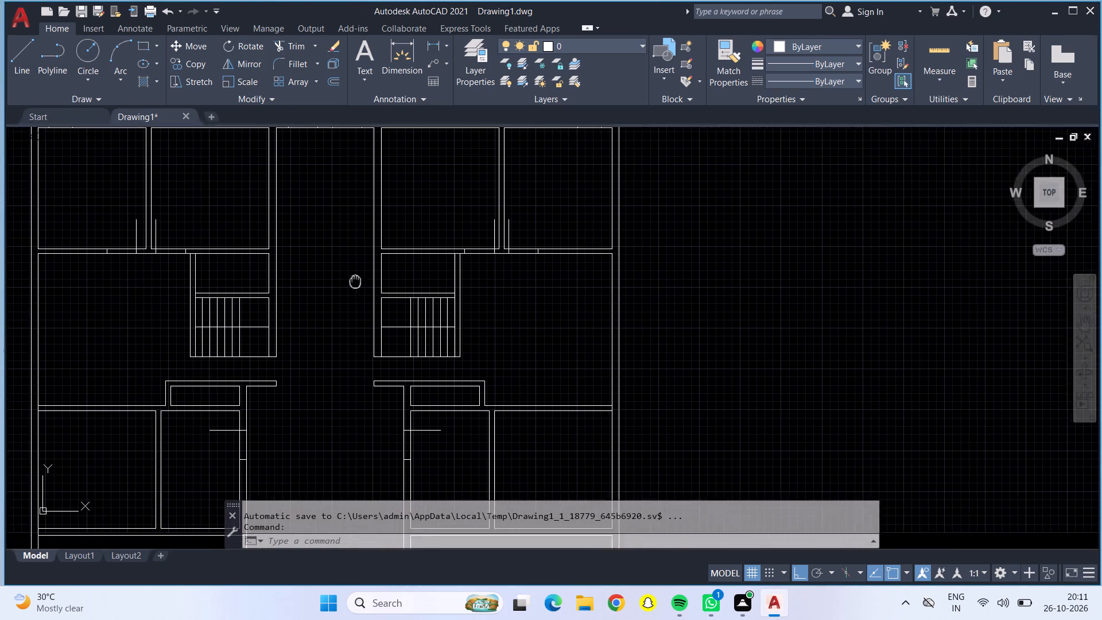
middle_drag(361, 281, 363, 281)
middle_click(366, 278)
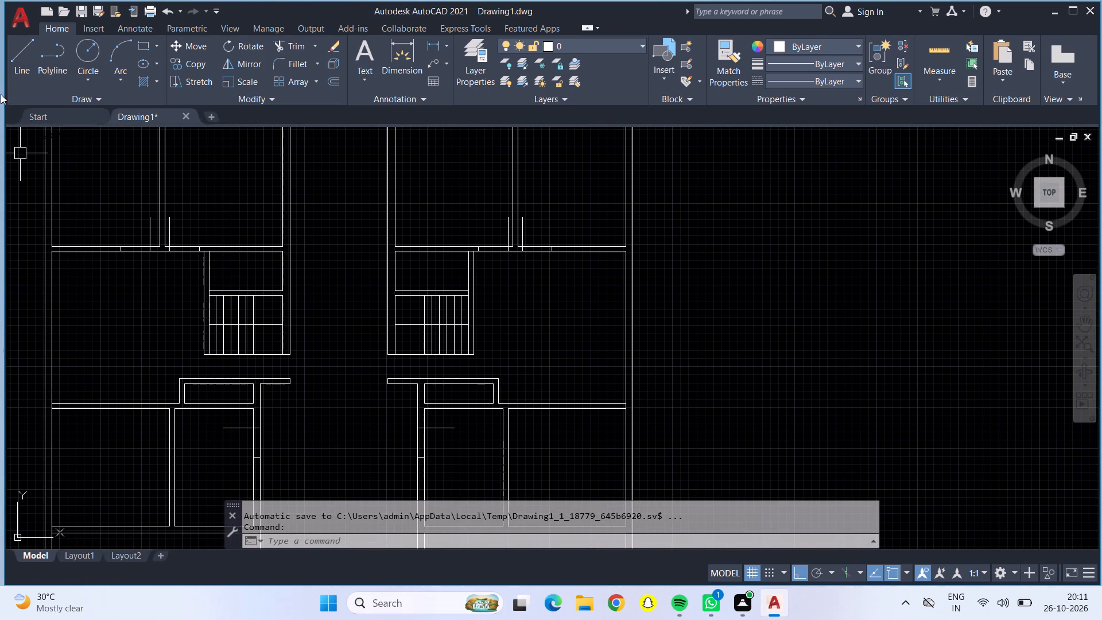
click(7, 53)
click(21, 64)
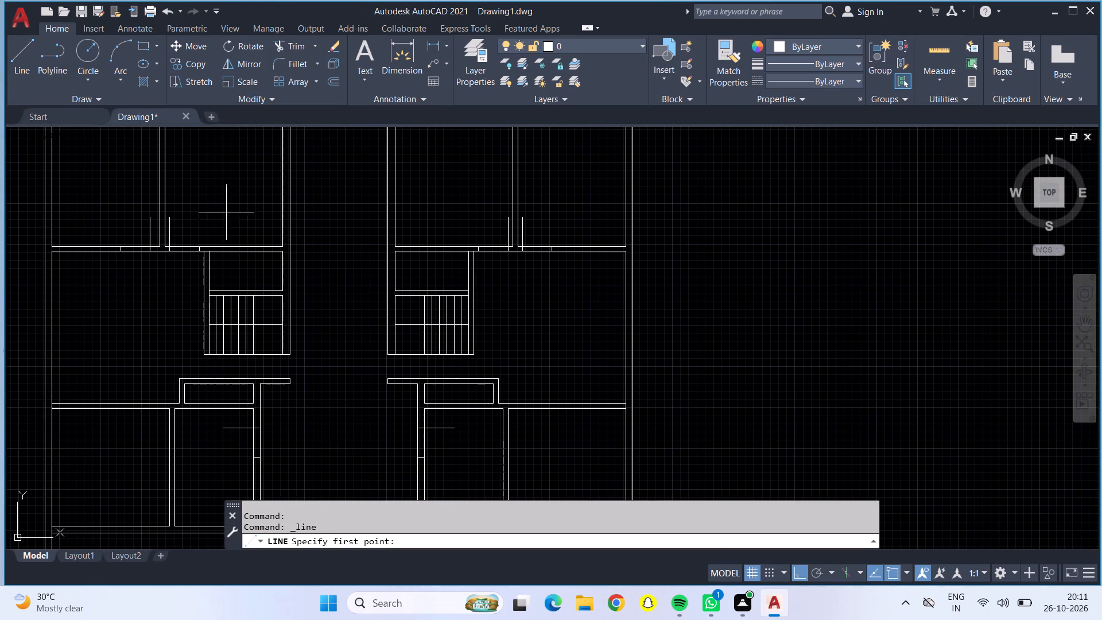
scroll(200, 259, up, 3)
scroll(200, 259, down, 1)
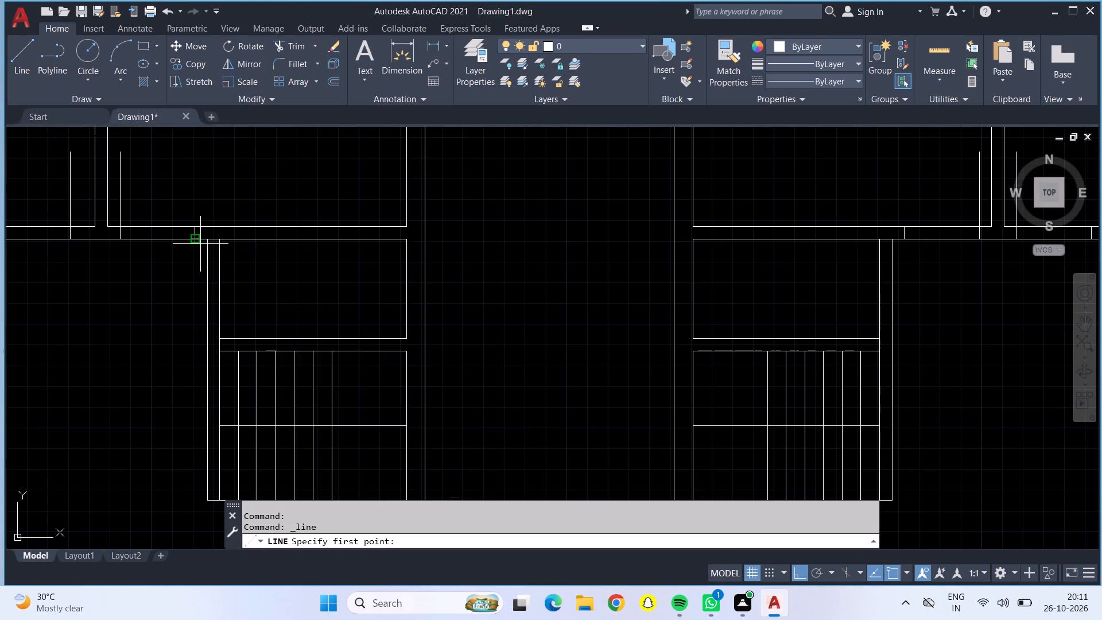
scroll(200, 244, up, 2)
click(218, 228)
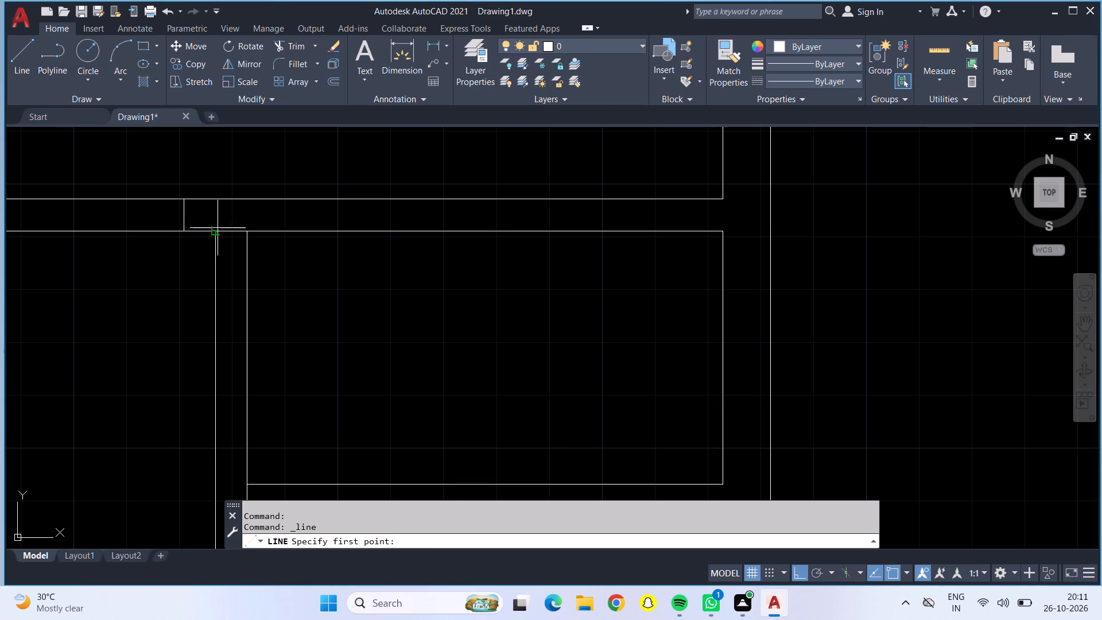
key(6)
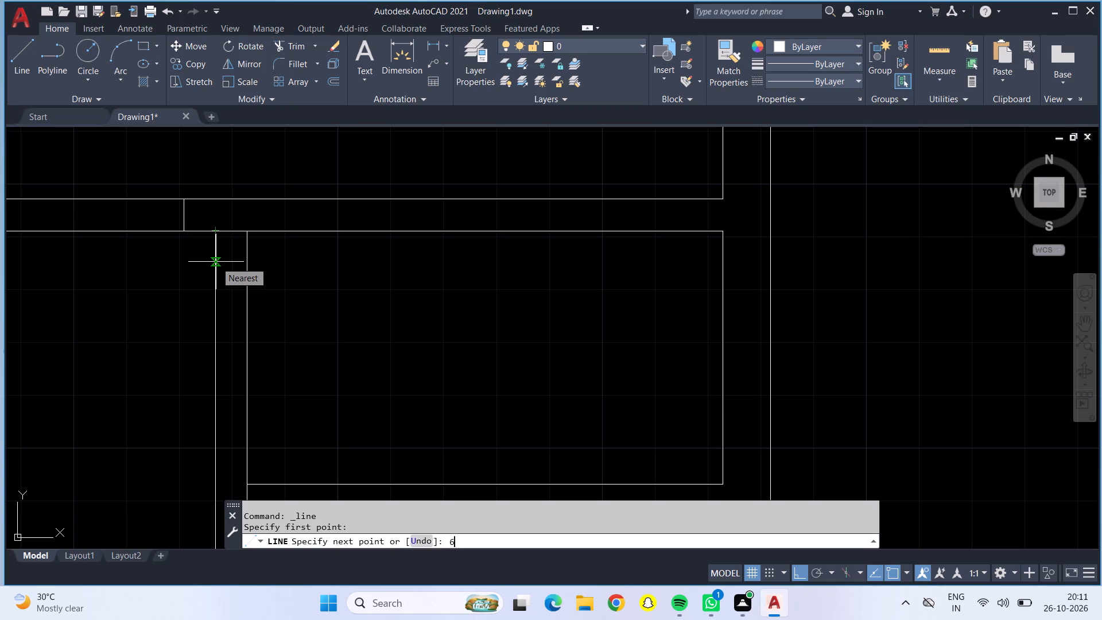
key(shift+quotedbl)
key(Return)
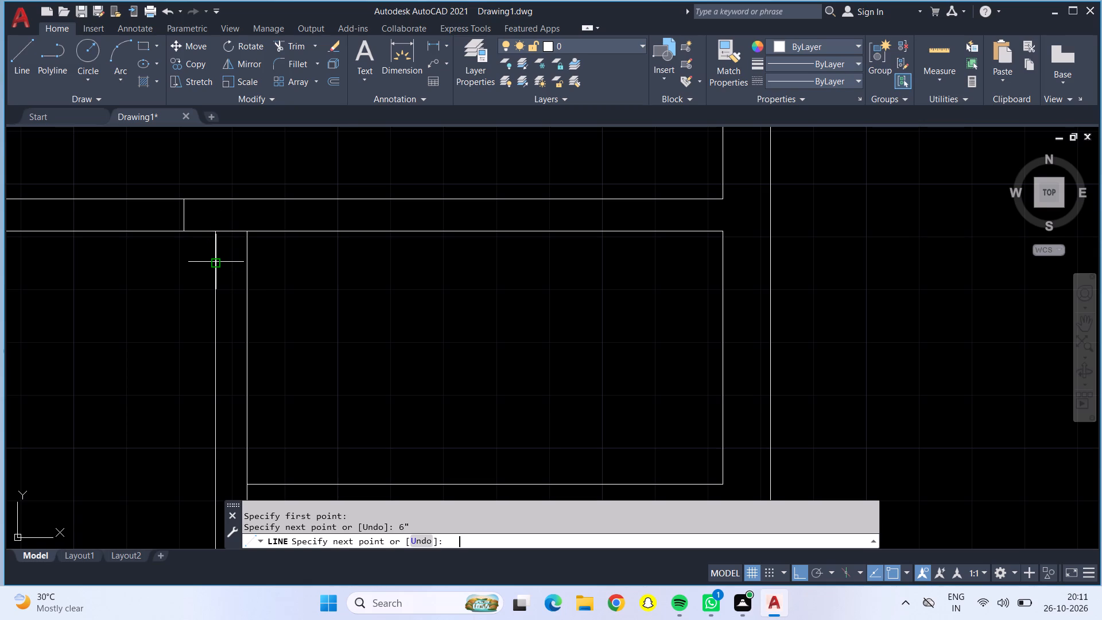
click(249, 265)
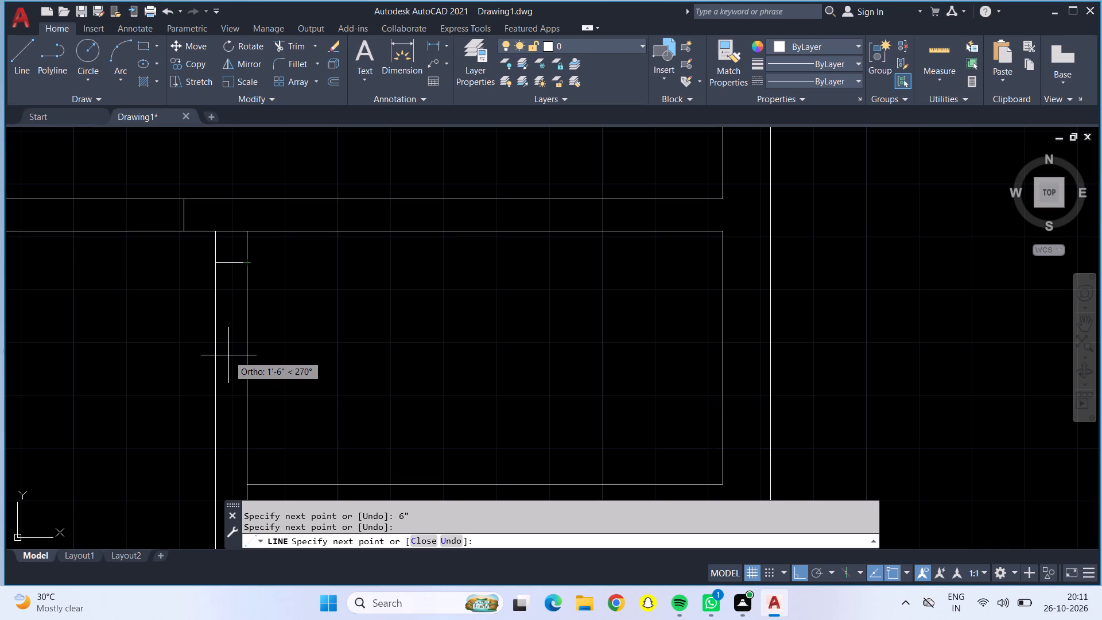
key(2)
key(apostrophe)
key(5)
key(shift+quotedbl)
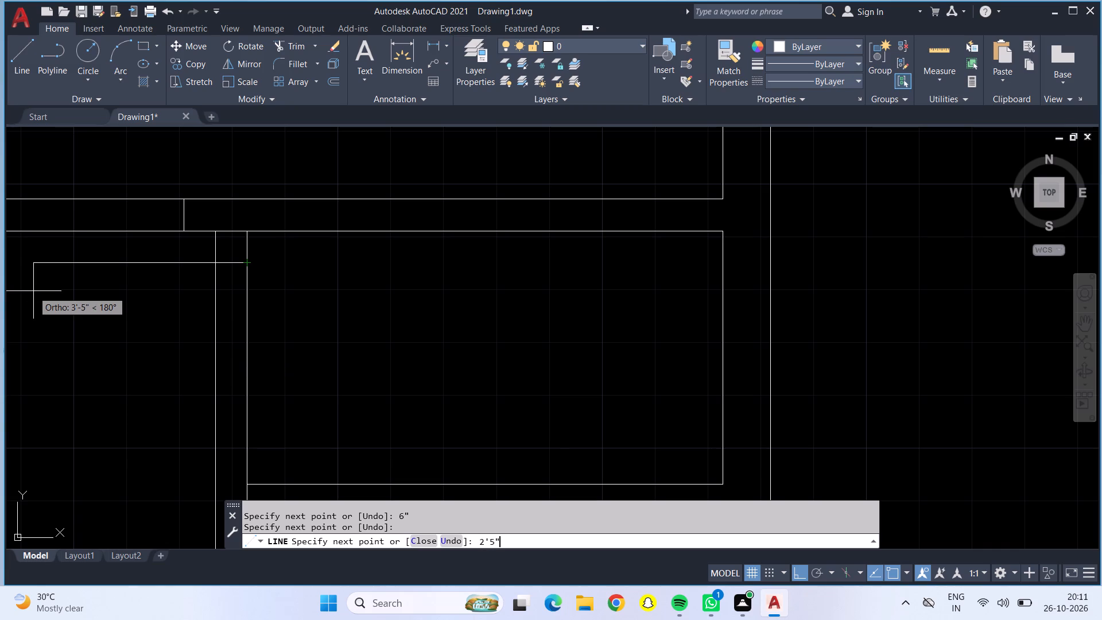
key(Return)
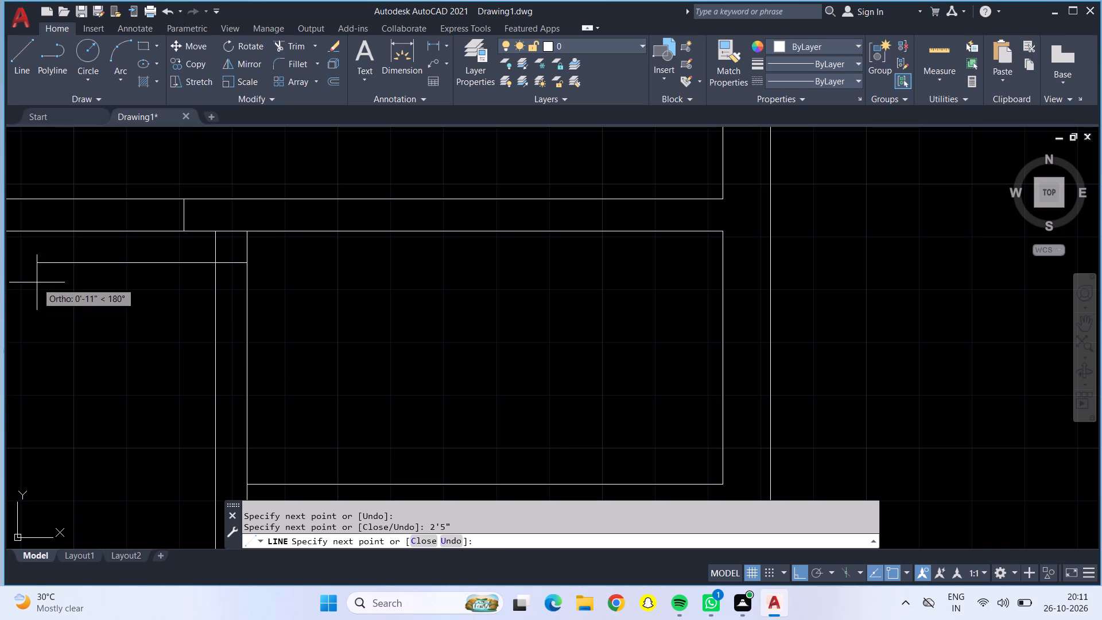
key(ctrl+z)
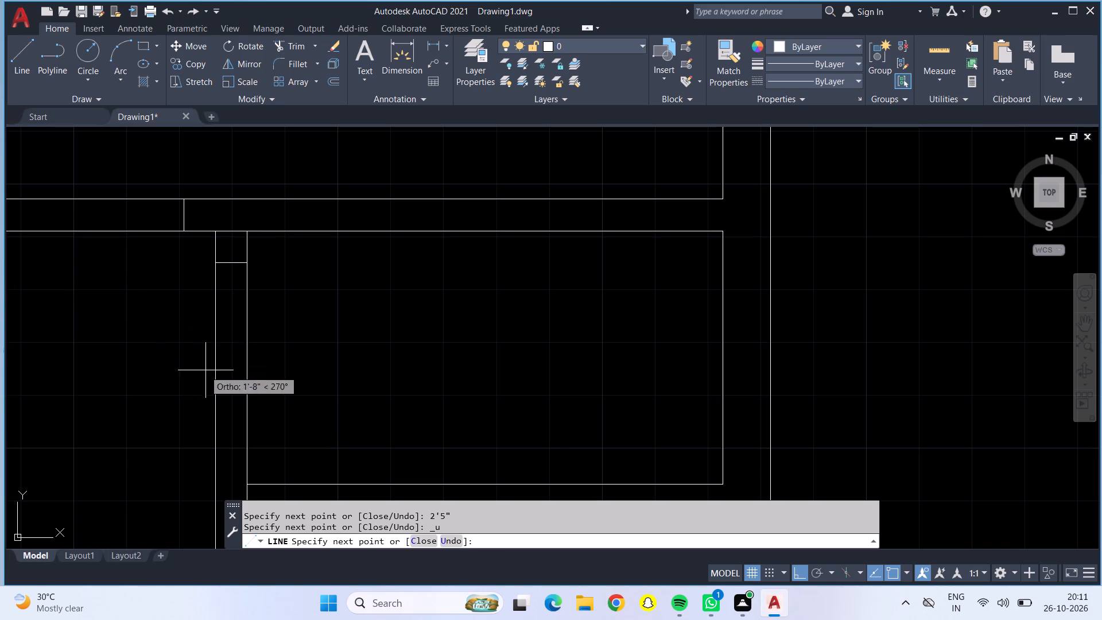
Complete that door opening with a second jamb line 2'5" below the first and a 2'5" door leaf from the upper jamb into the room.
text(2'5")
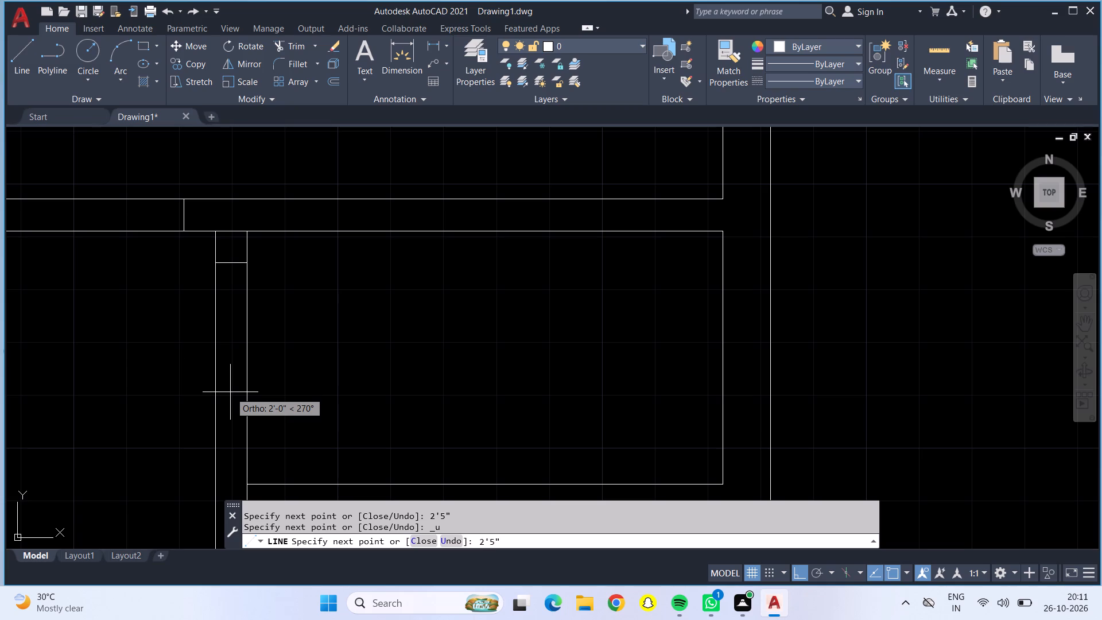
key(Return)
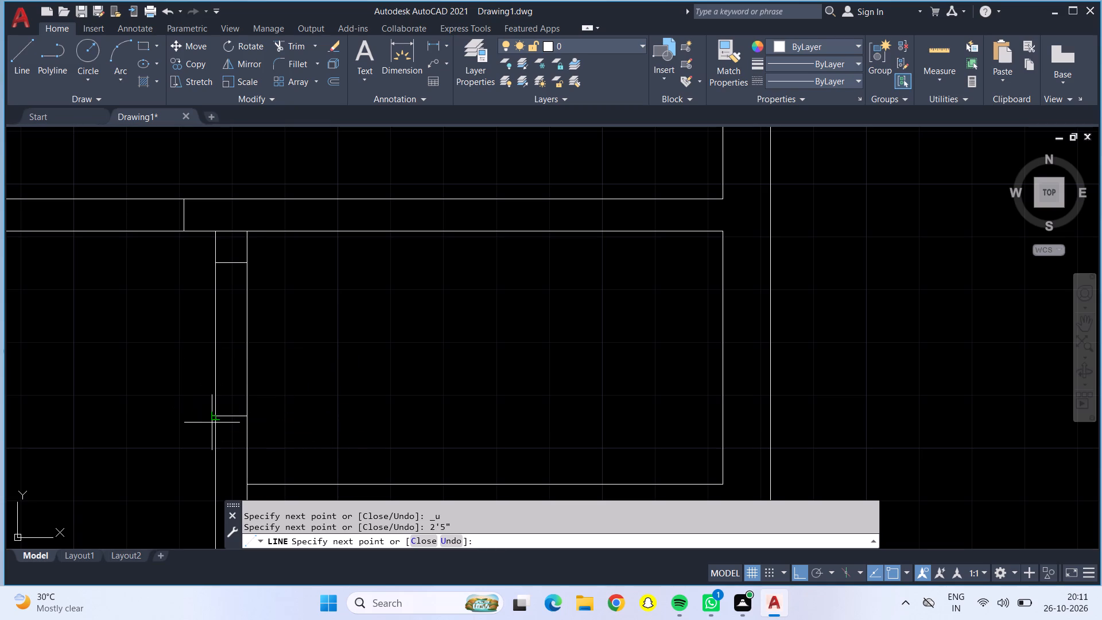
click(213, 412)
click(215, 262)
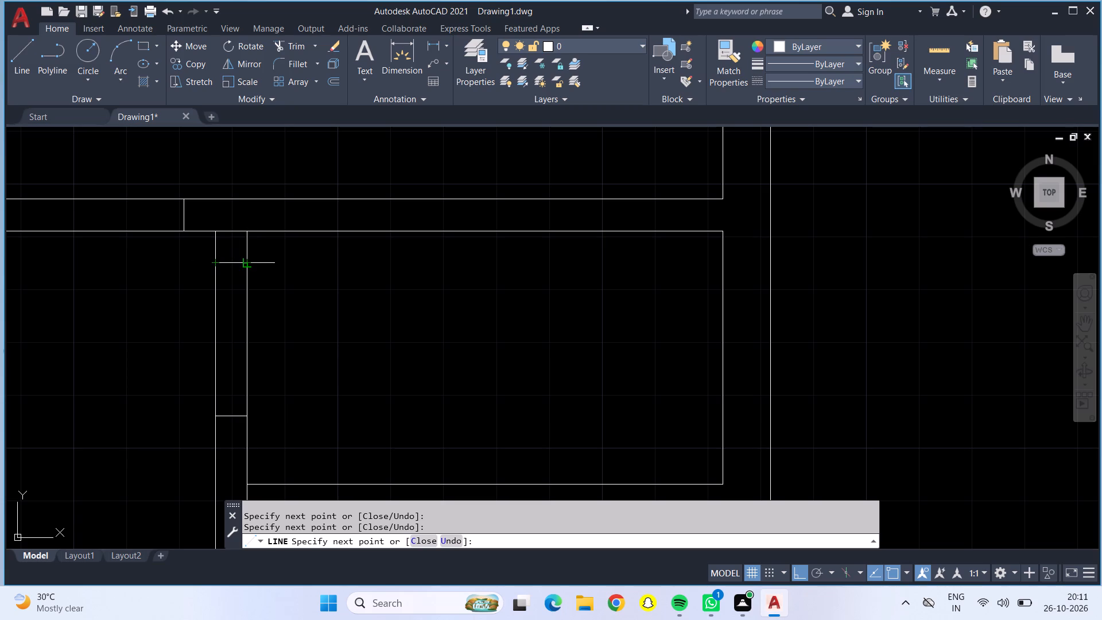
click(251, 265)
key(2)
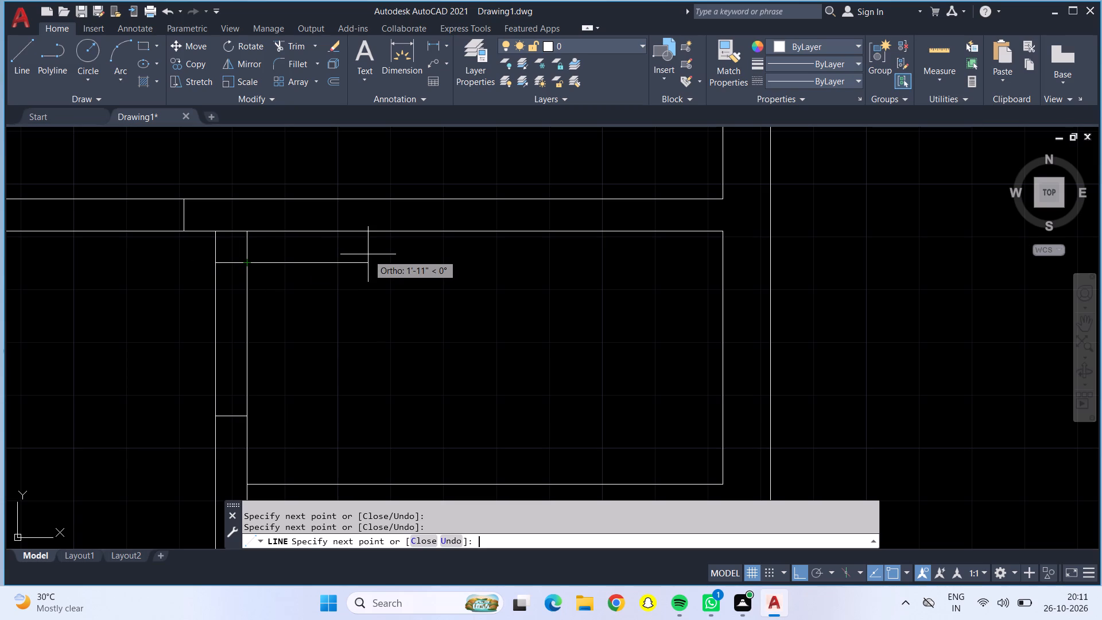
text('5")
key(Return)
key(Escape)
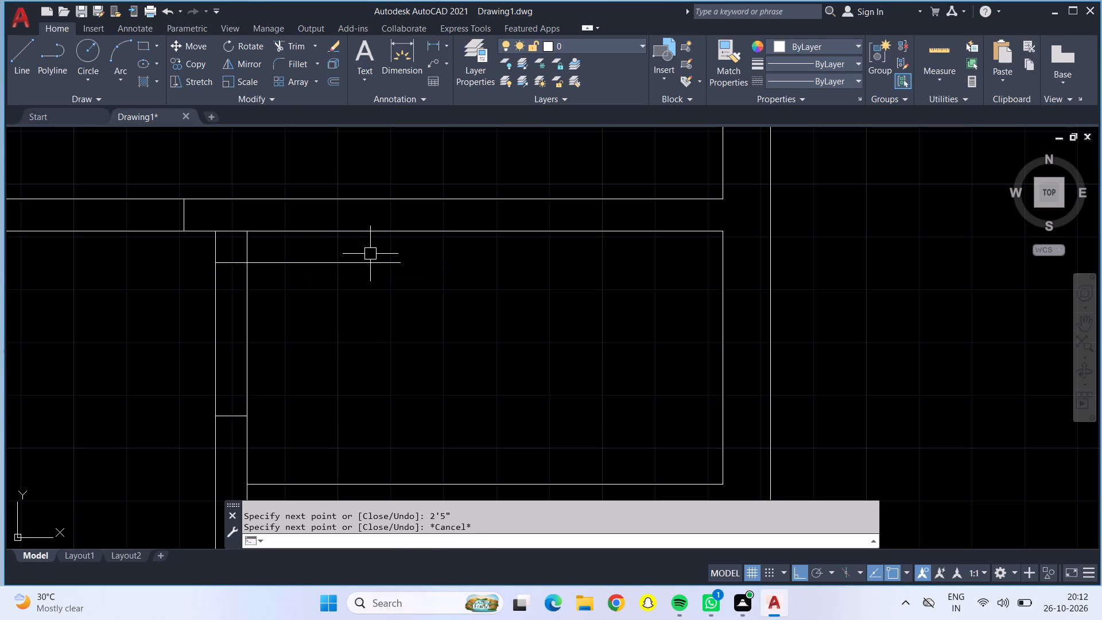
Draw a door jamb line across the outer wall of the room above the right-hand staircase, 6" below the room's upper wall line.
click(30, 45)
scroll(542, 281, down, 1)
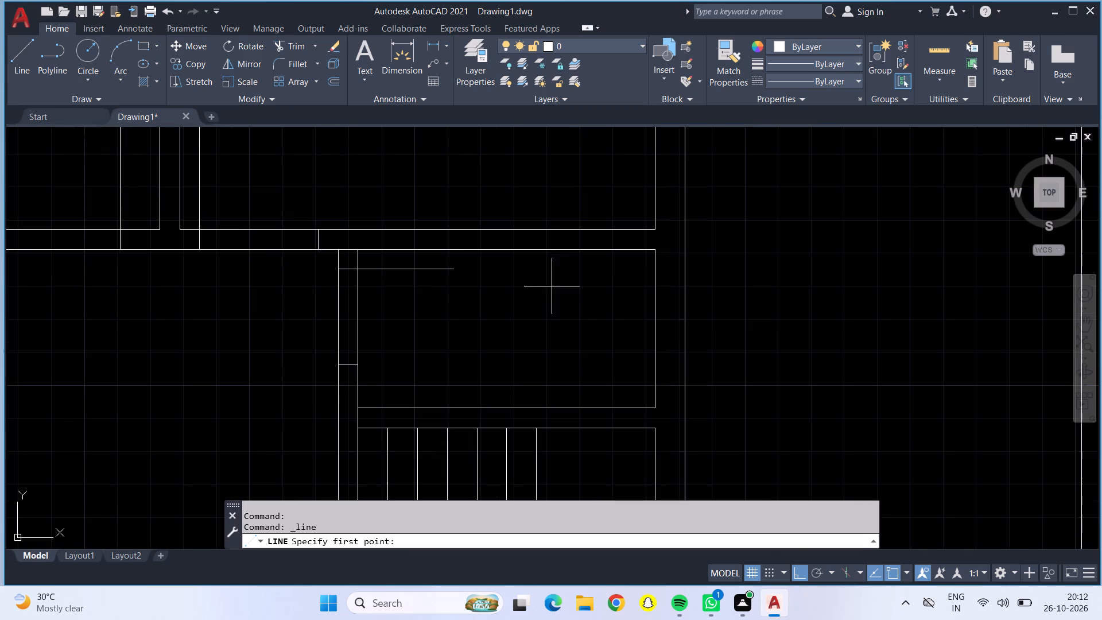
middle_drag(808, 319, 125, 287)
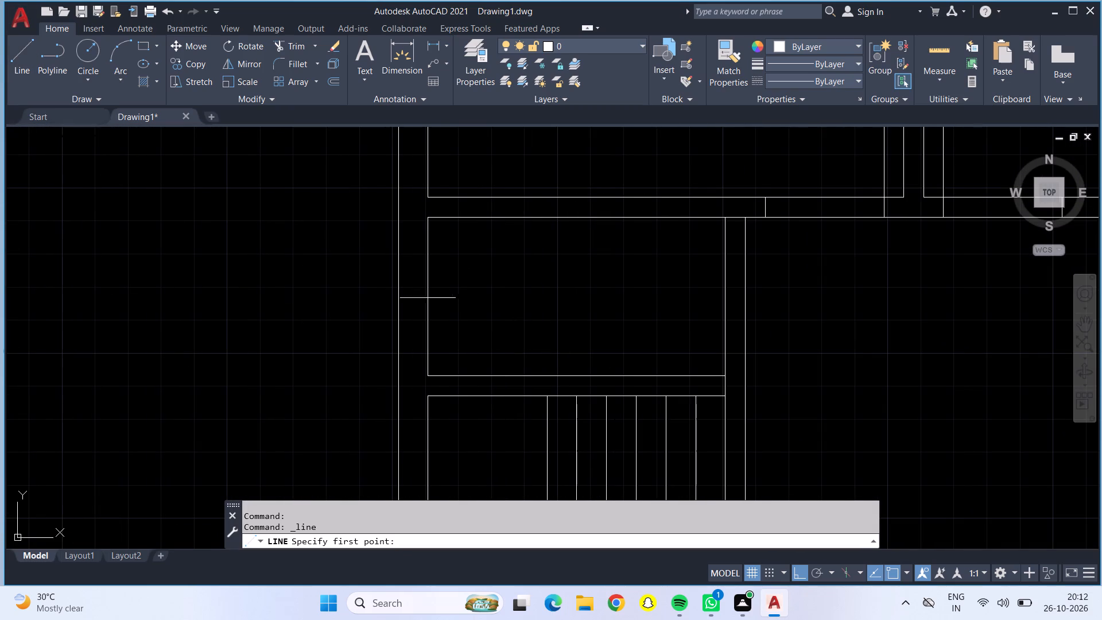
middle_drag(539, 296, 186, 305)
scroll(293, 282, up, 2)
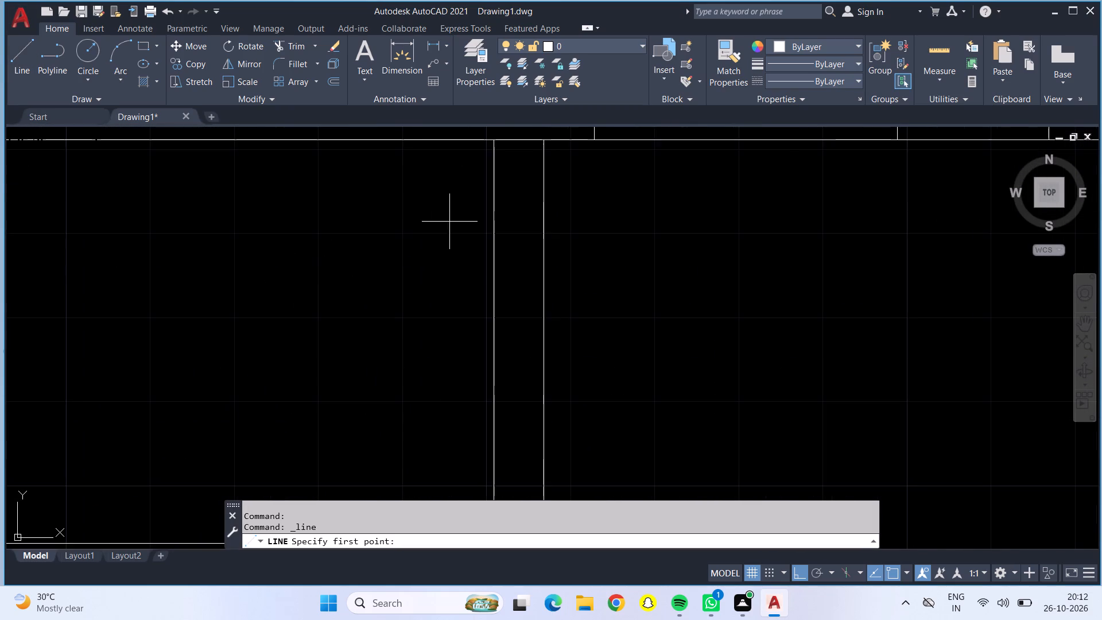
scroll(451, 216, down, 1)
click(478, 173)
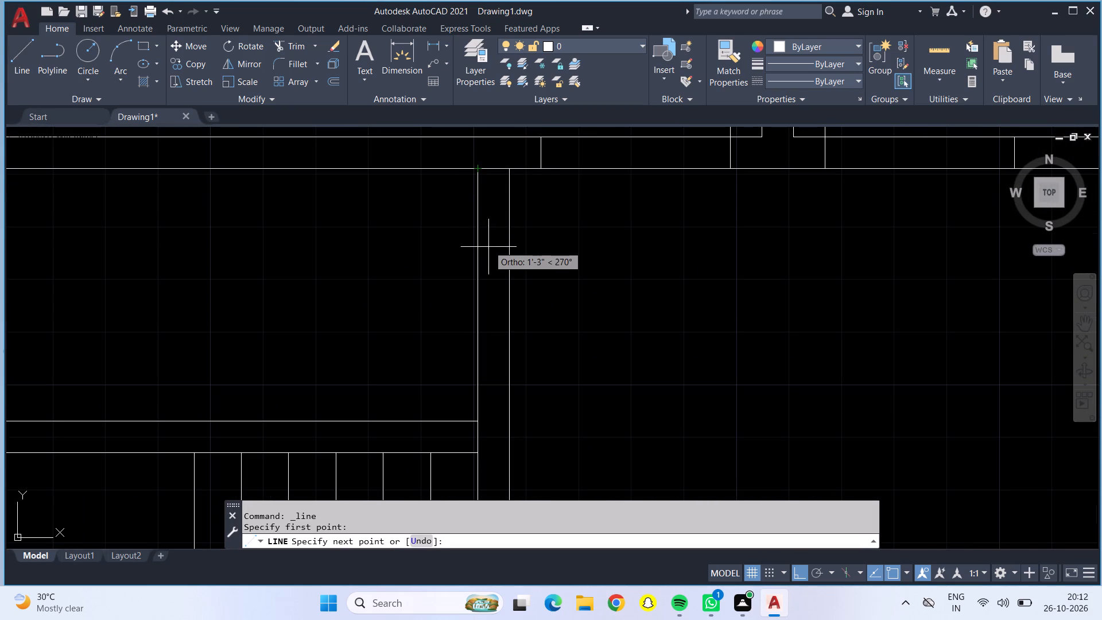
text(6")
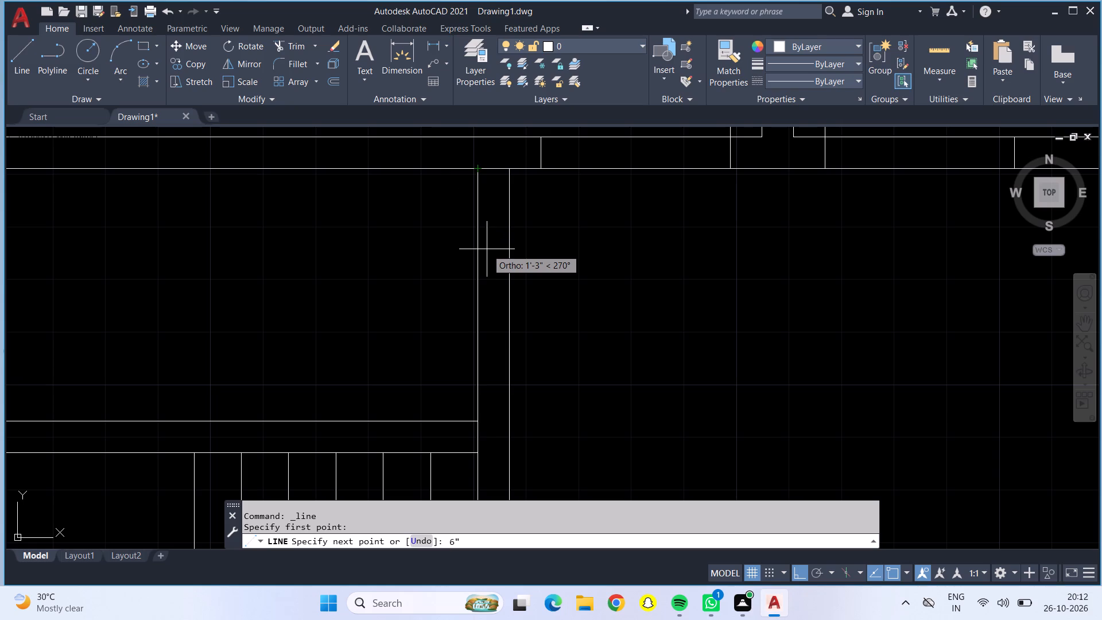
key(Return)
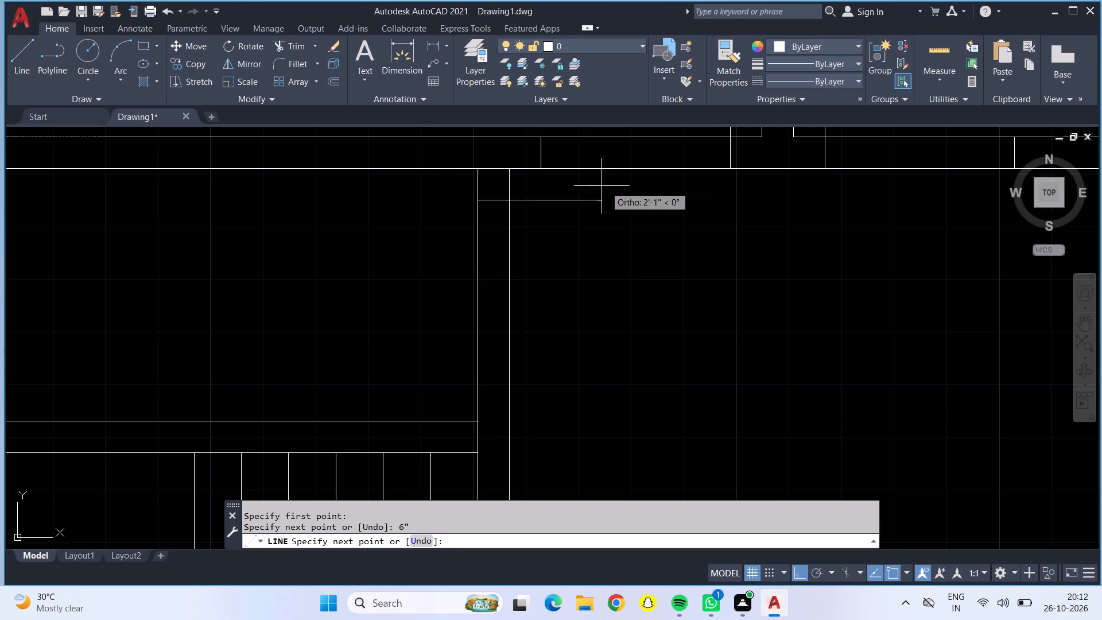
click(512, 200)
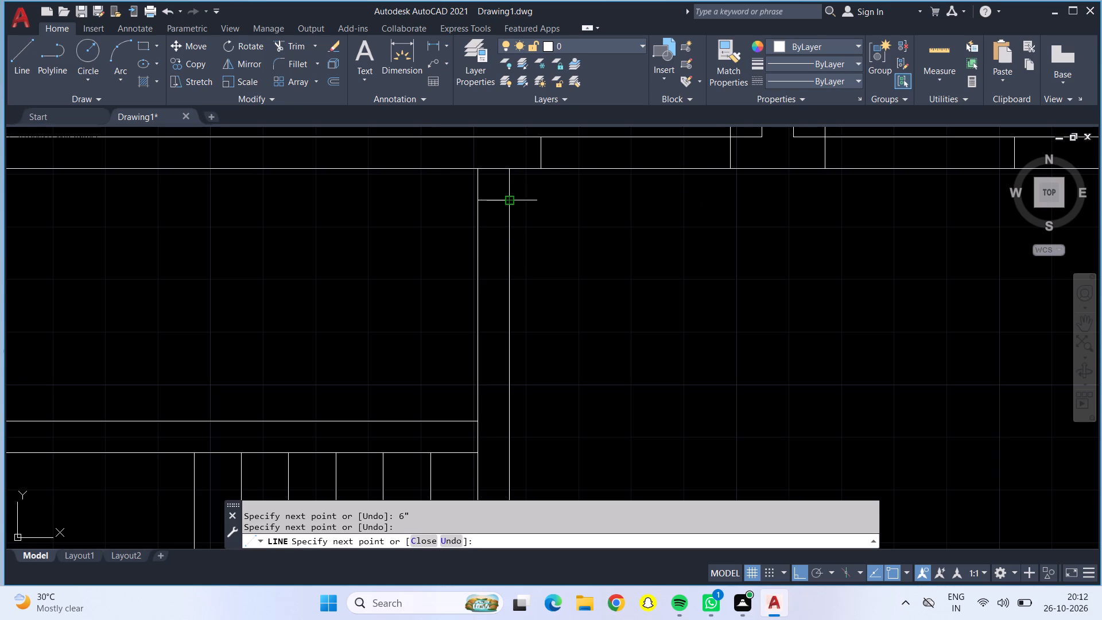
Complete the right-hand opening with a second jamb line 2'5" below the first and a 2'5" door leaf from the upper jamb into the room.
text(2'5")
key(Return)
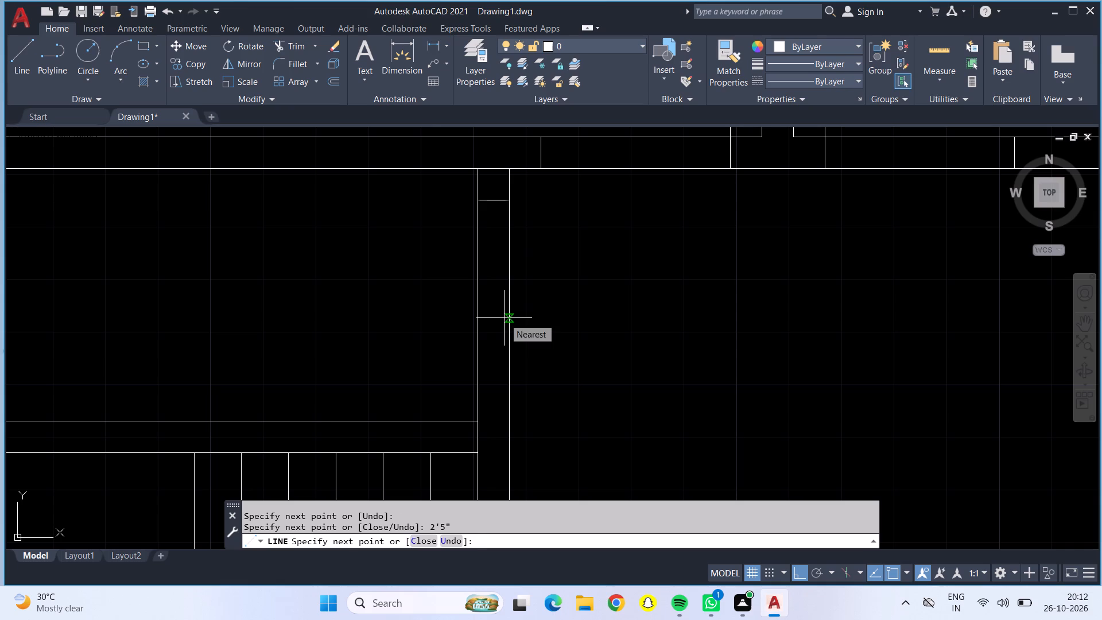
click(475, 350)
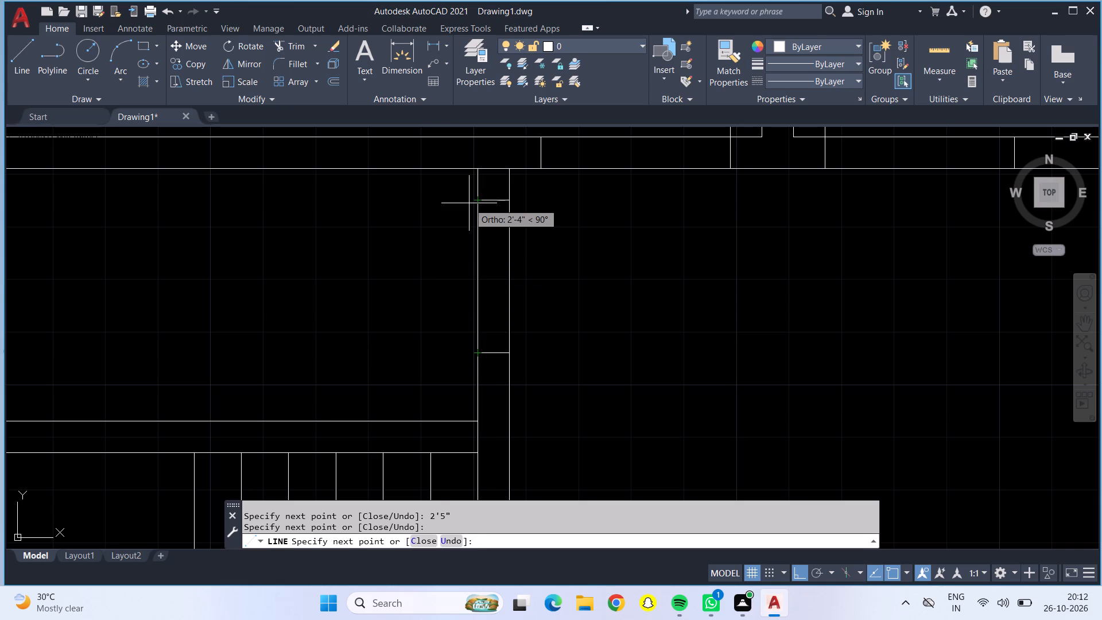
click(479, 200)
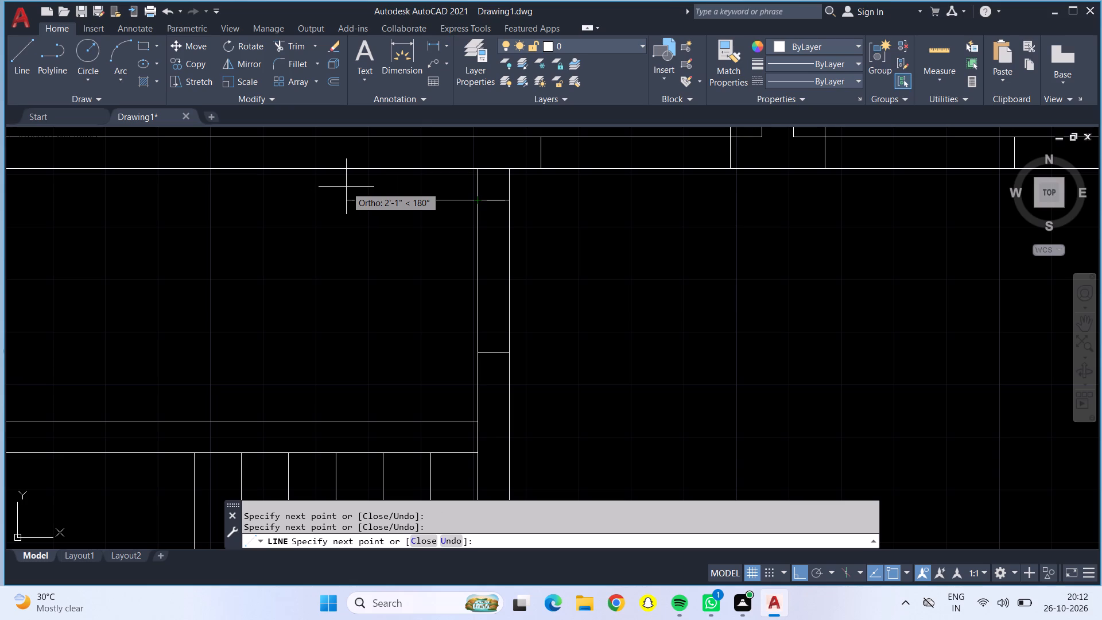
key(2)
text('5")
key(Return)
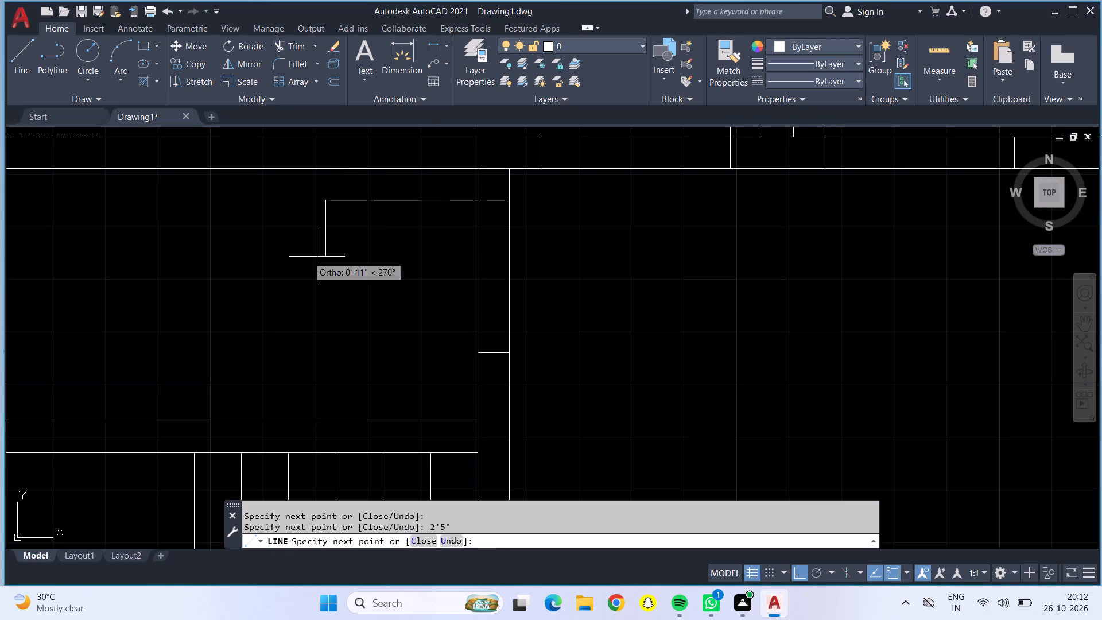
key(Escape)
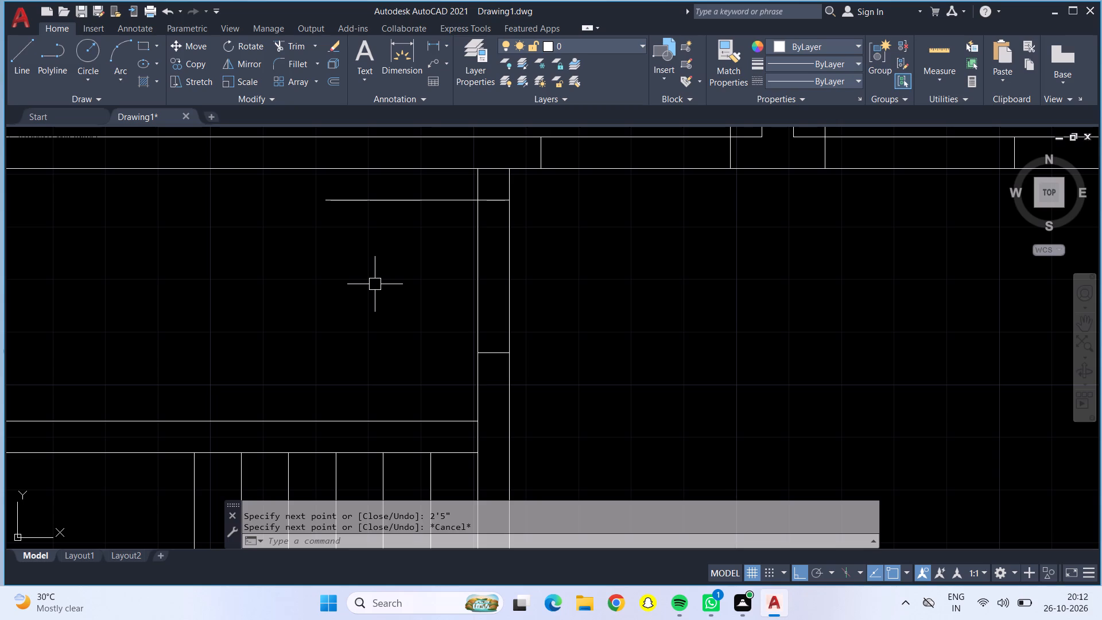
Examine both staircases with their door openings, the passages below them and the lower room walls.
scroll(630, 231, down, 2)
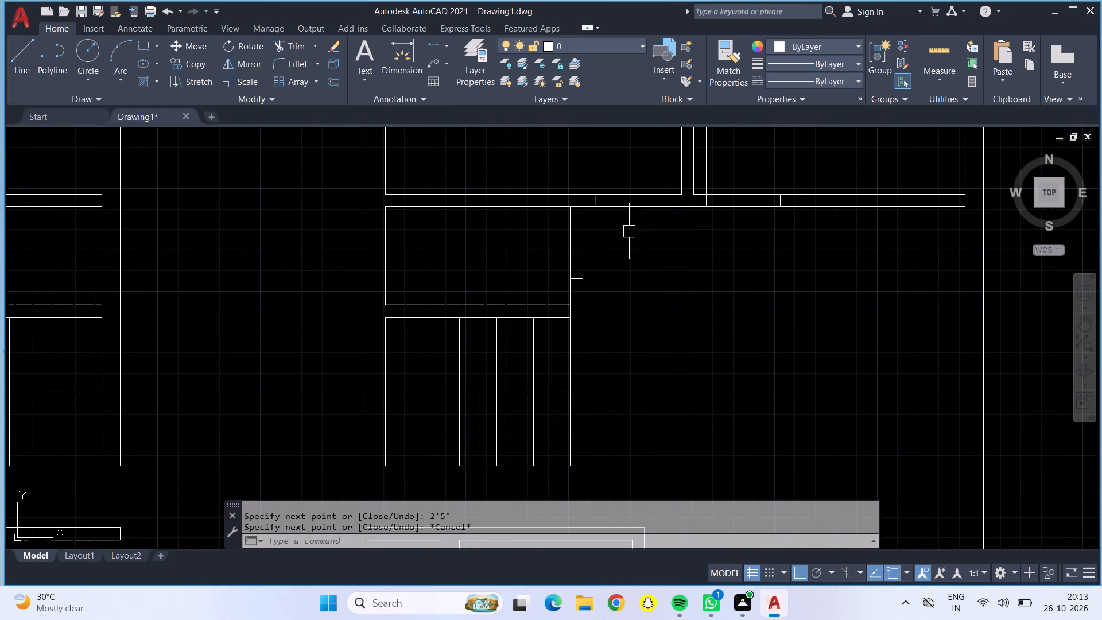
middle_drag(676, 284, 868, 284)
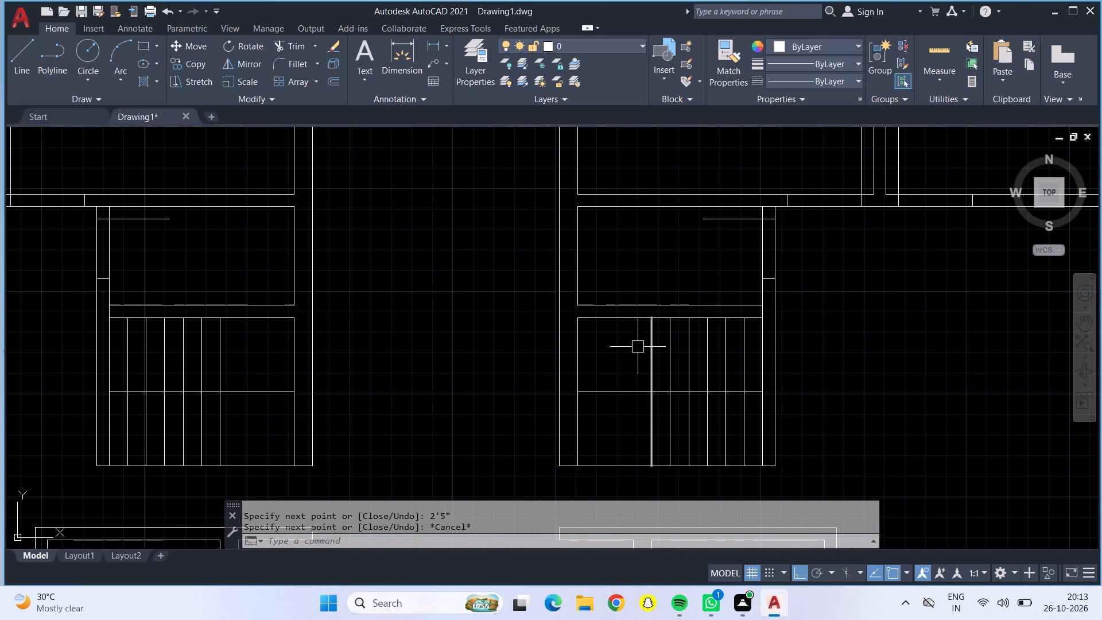
middle_drag(633, 362, 631, 320)
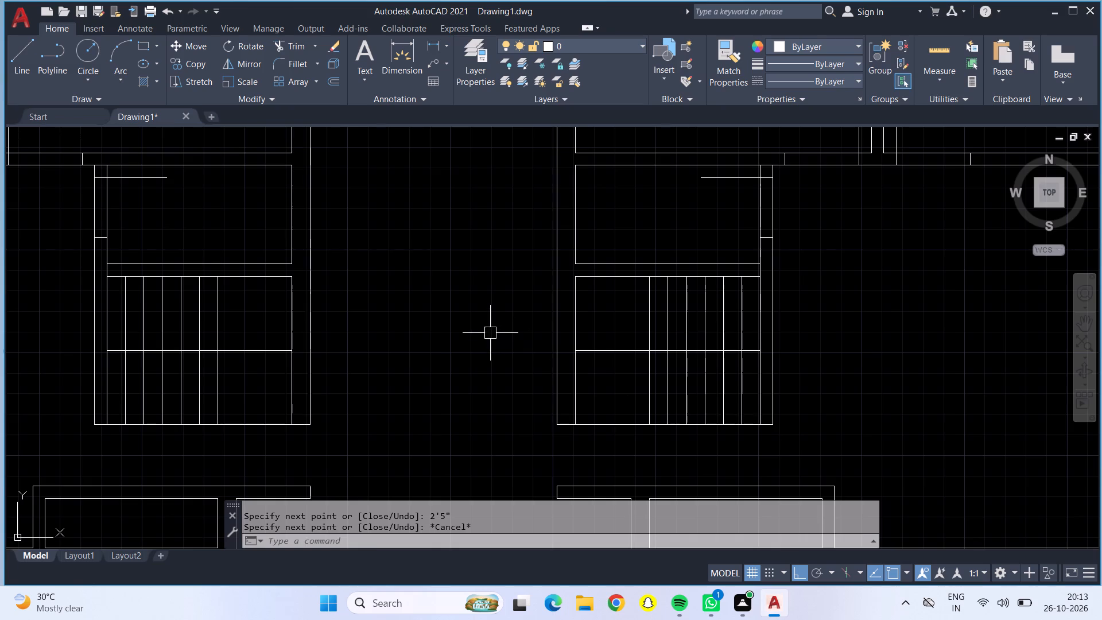
scroll(490, 333, down, 2)
middle_drag(490, 333, 489, 218)
scroll(490, 286, up, 1)
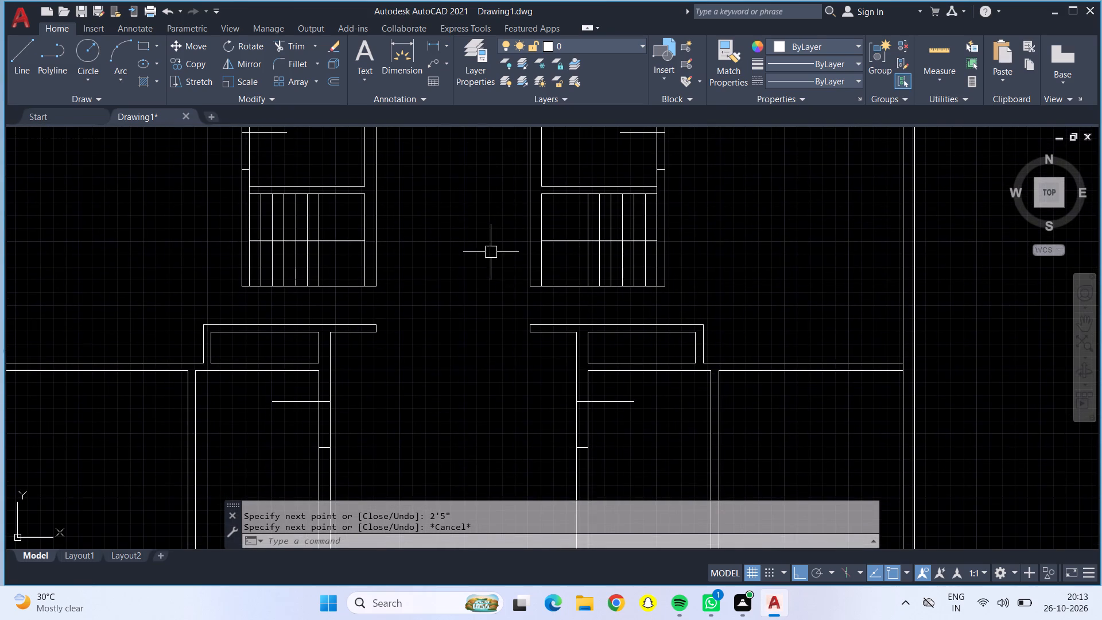
middle_drag(425, 353, 485, 168)
middle_drag(484, 168, 550, 323)
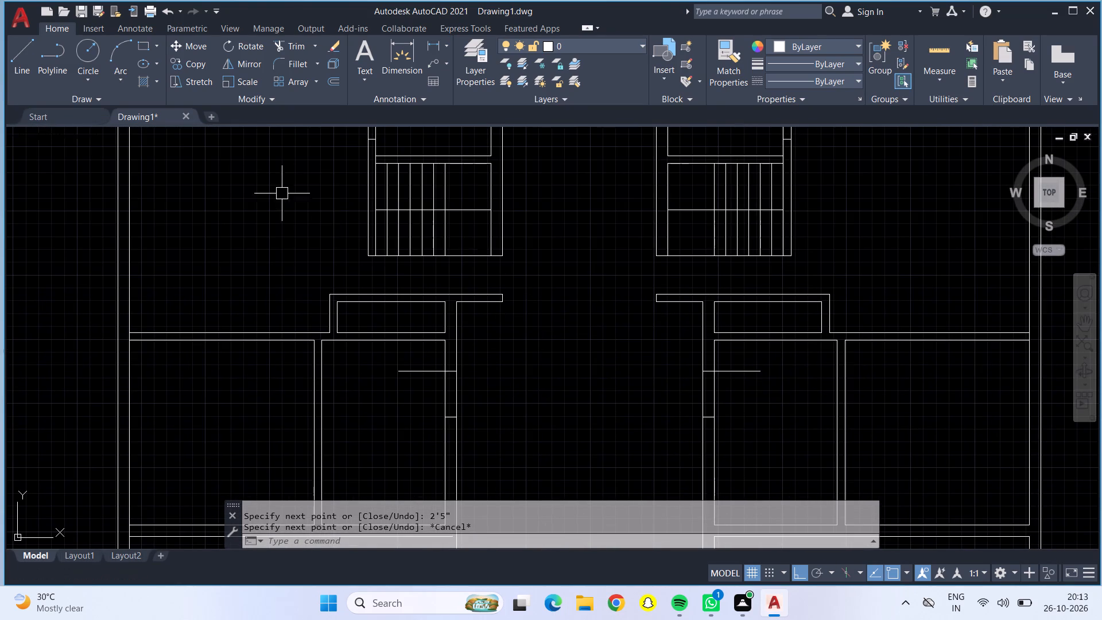
Draw a door jamb line across the upper wall of the lower-left outer room, 2' left of the room's upper-right inner corner.
click(22, 66)
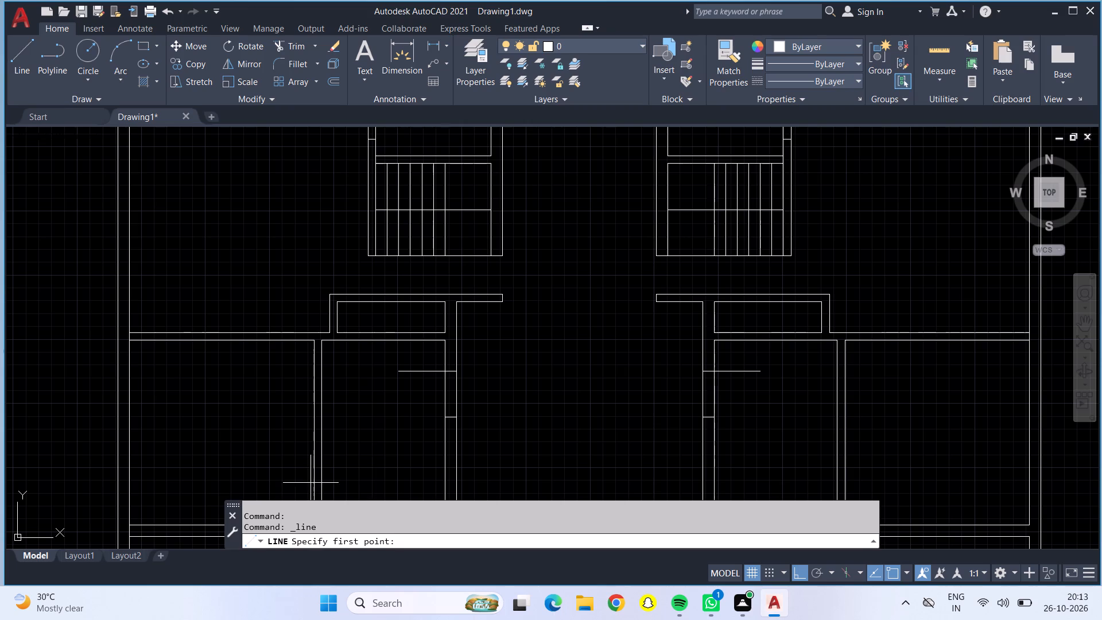
scroll(304, 343, up, 2)
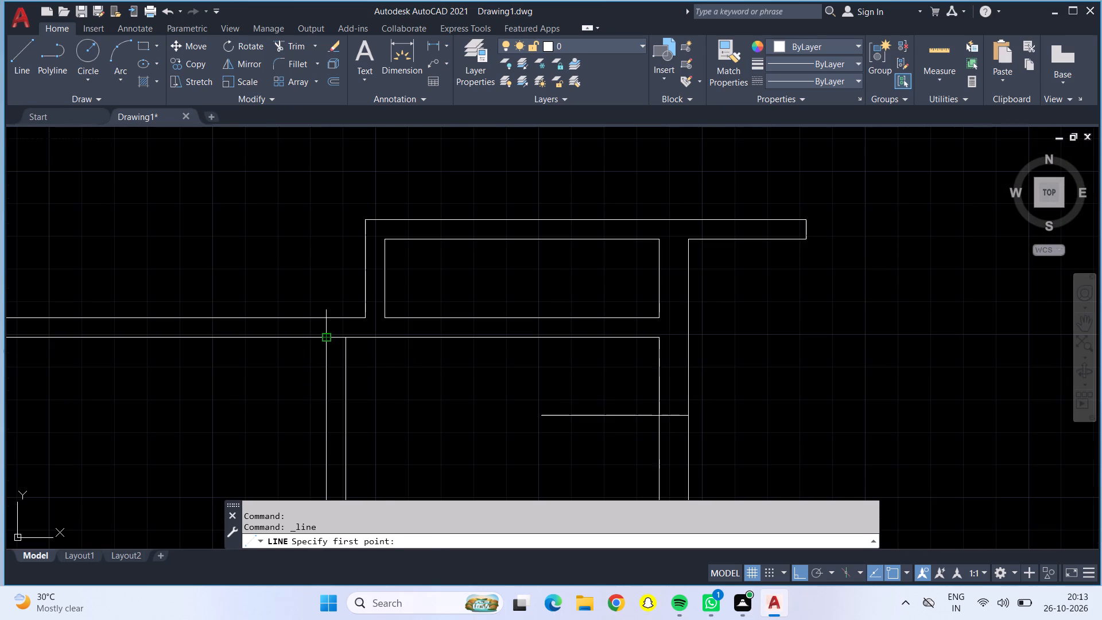
click(324, 335)
text(2')
key(Return)
key(Return)
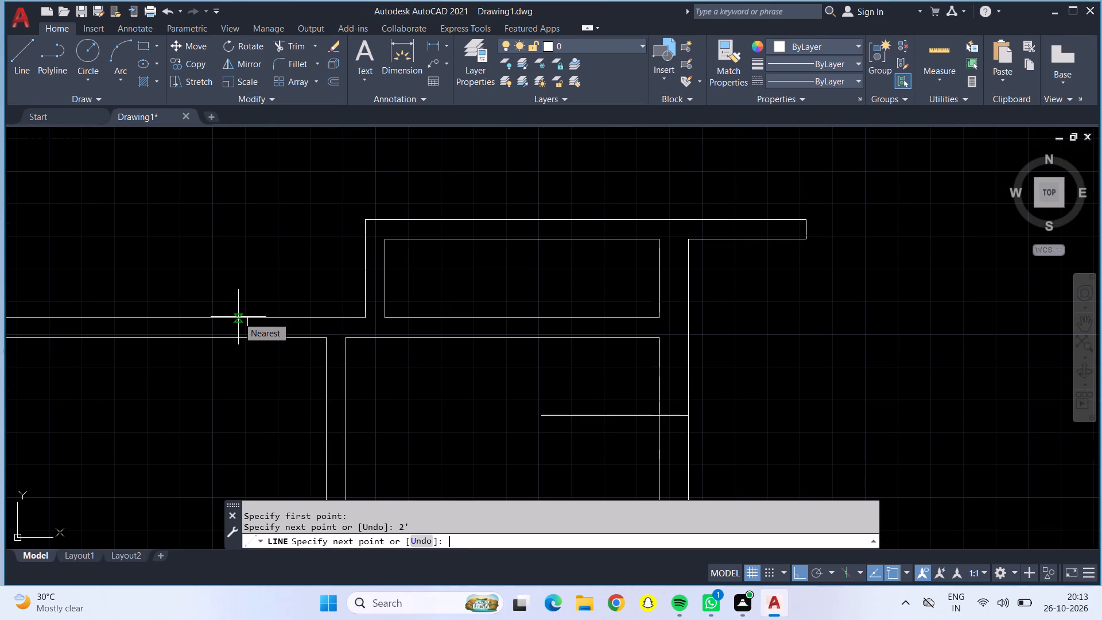
click(29, 66)
click(324, 340)
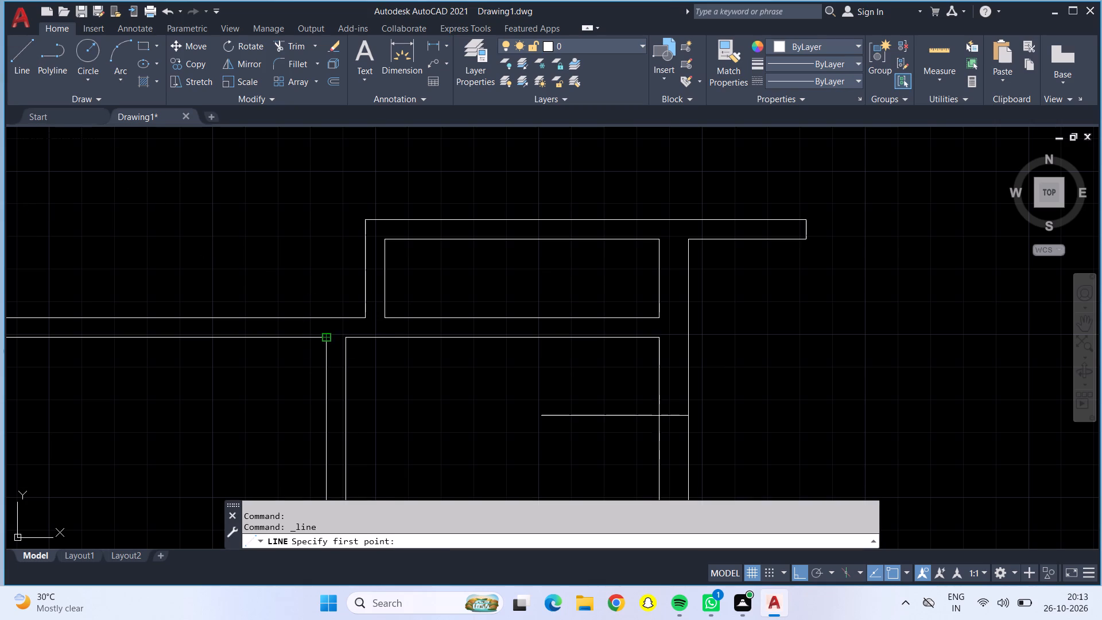
text(2')
key(Return)
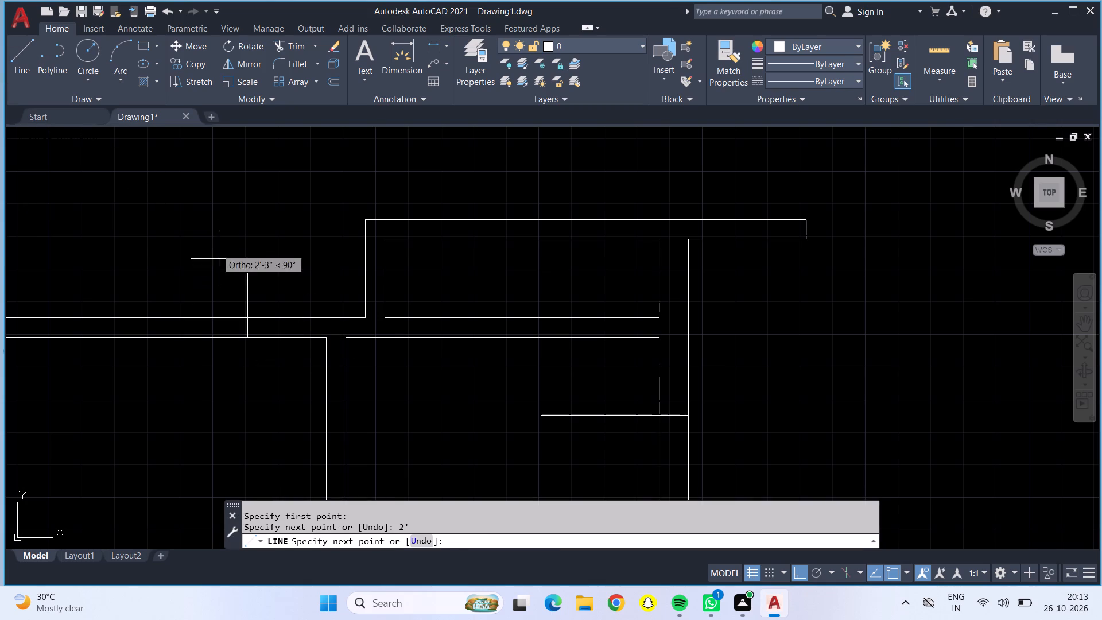
click(246, 319)
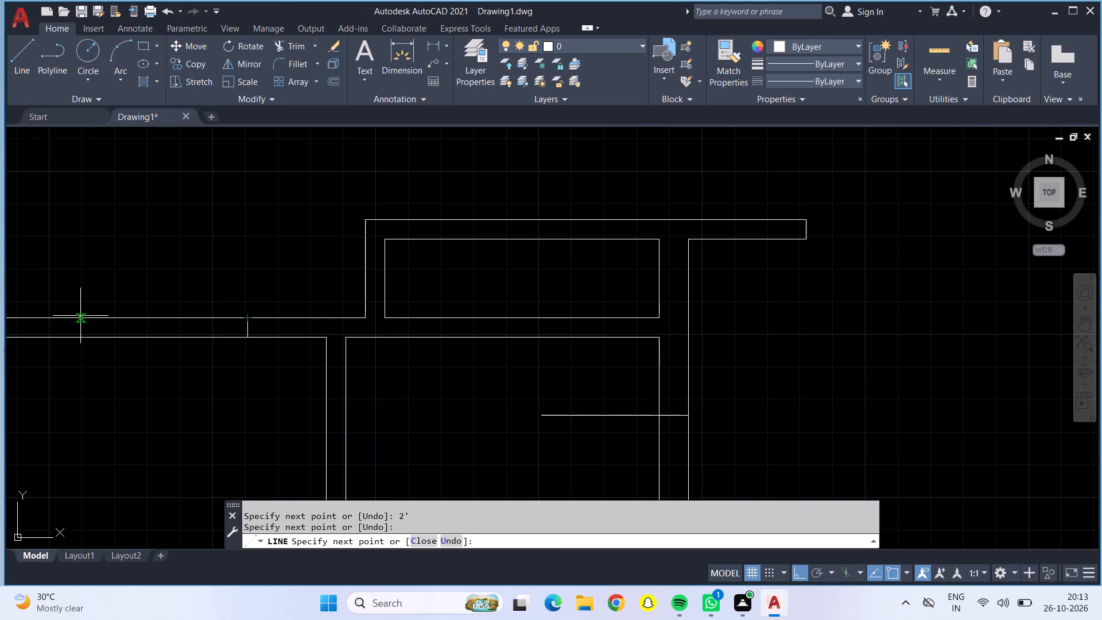
Complete the left opening with a second jamb line 3' further left and a 3' door leaf from the first jamb down into the room.
text(3')
key(Return)
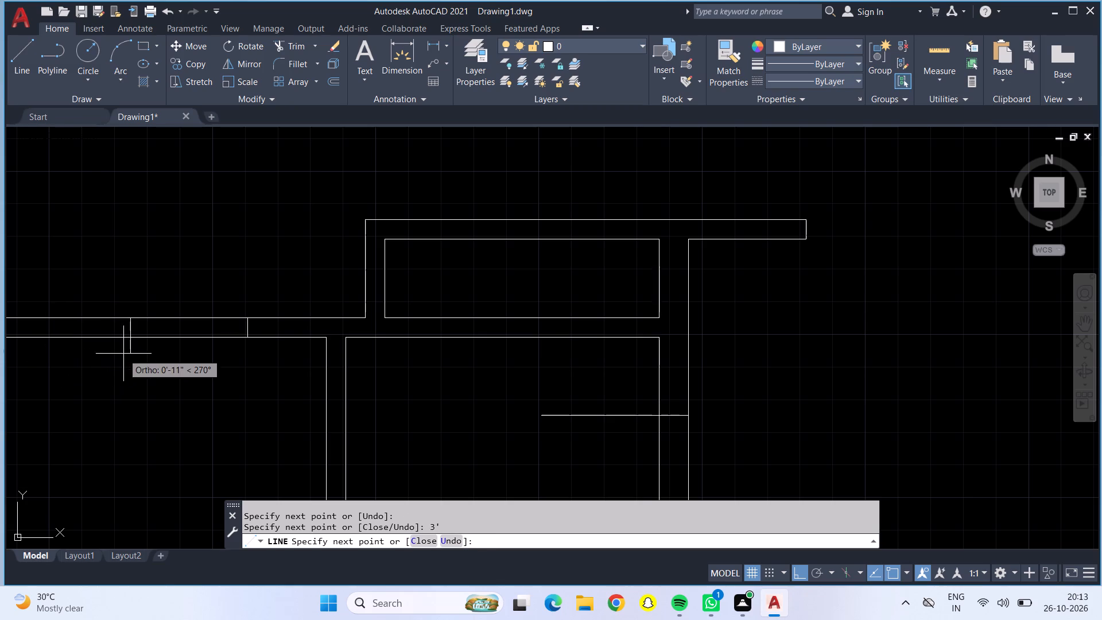
click(129, 336)
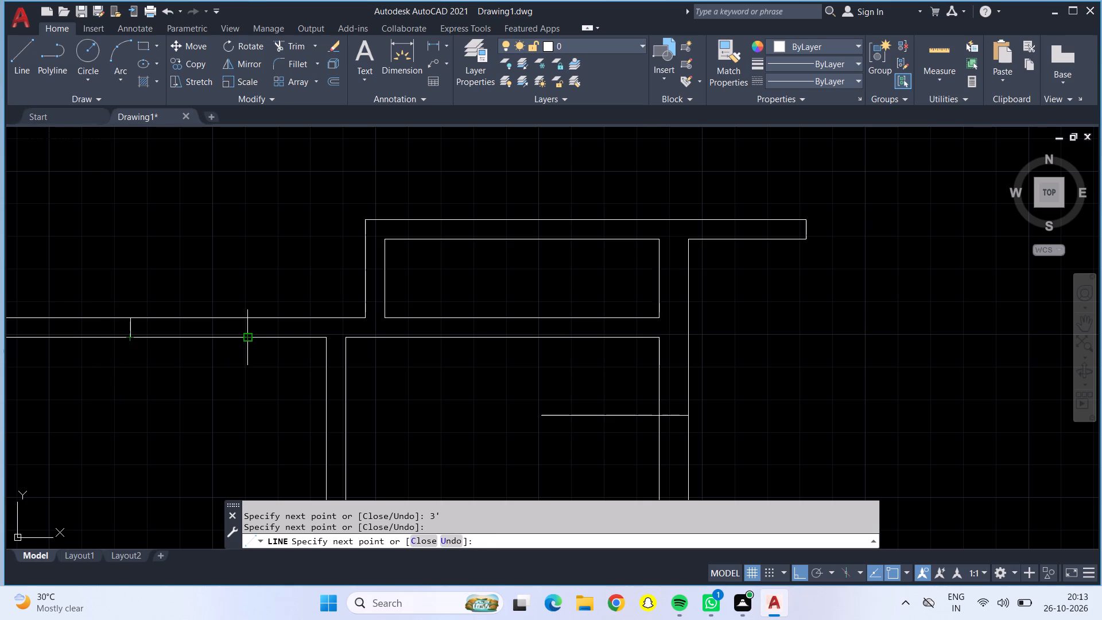
click(246, 338)
text(3')
key(Return)
key(Return)
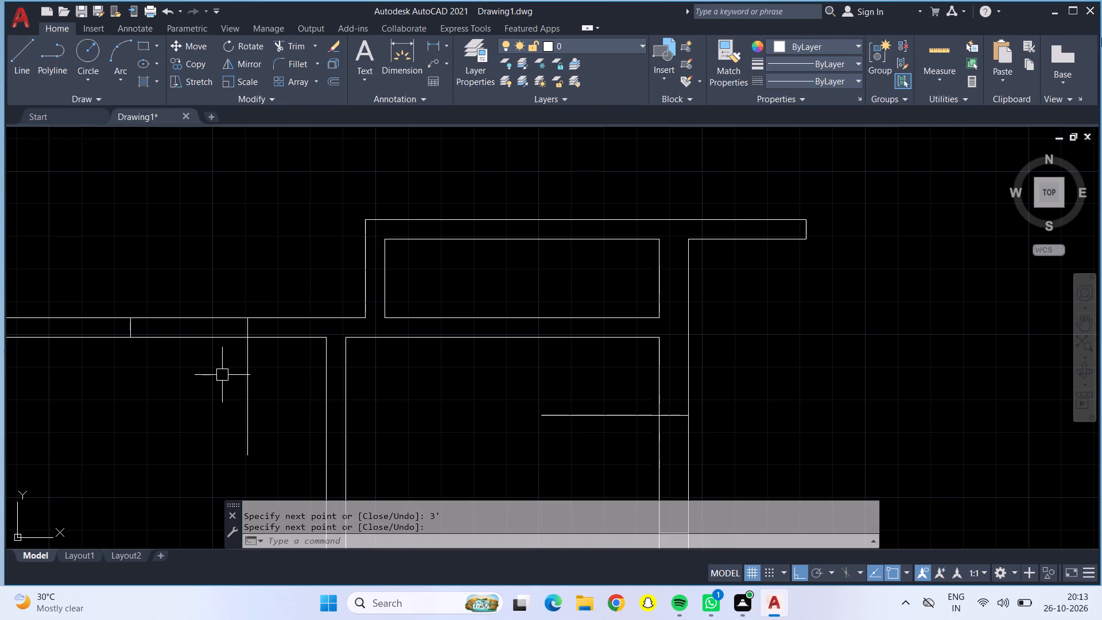
Draw a door jamb line across the upper wall of the lower-right outer room, 2' right of the room's upper-left inner corner.
scroll(1101, 46, down, 2)
scroll(987, 303, down, 2)
middle_drag(962, 309, 367, 352)
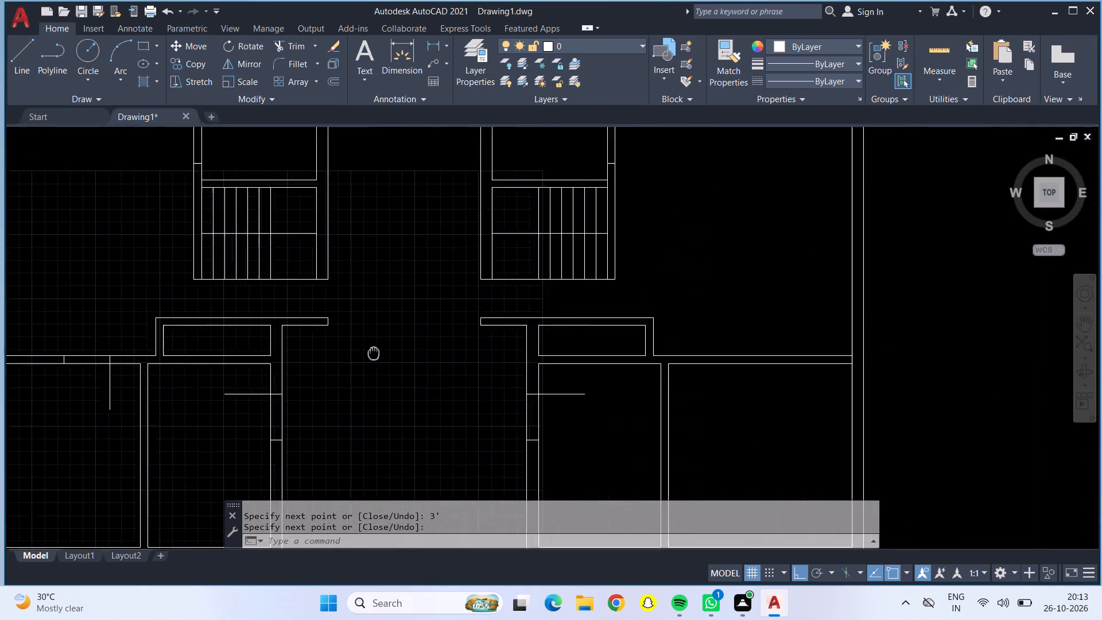
middle_drag(367, 352, 293, 317)
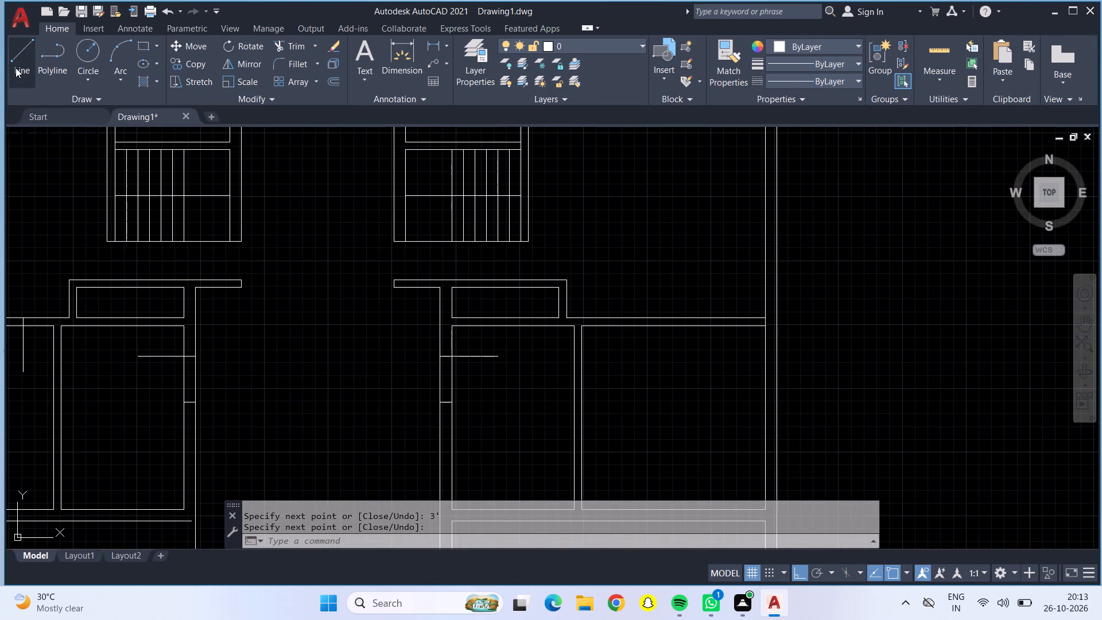
click(20, 68)
scroll(587, 342, up, 3)
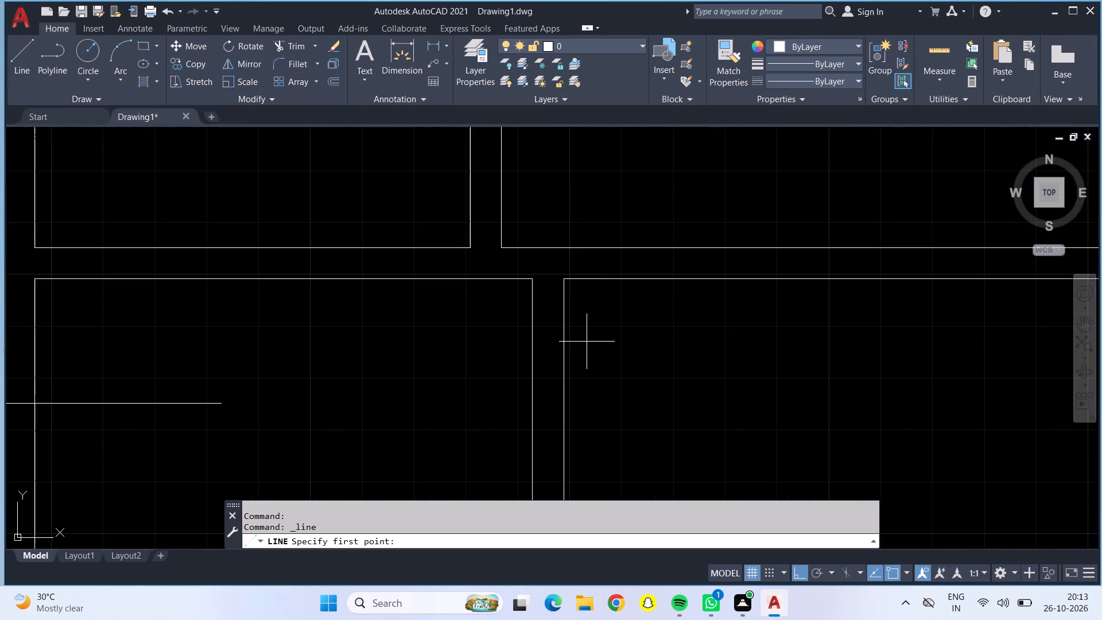
middle_drag(587, 342, 266, 383)
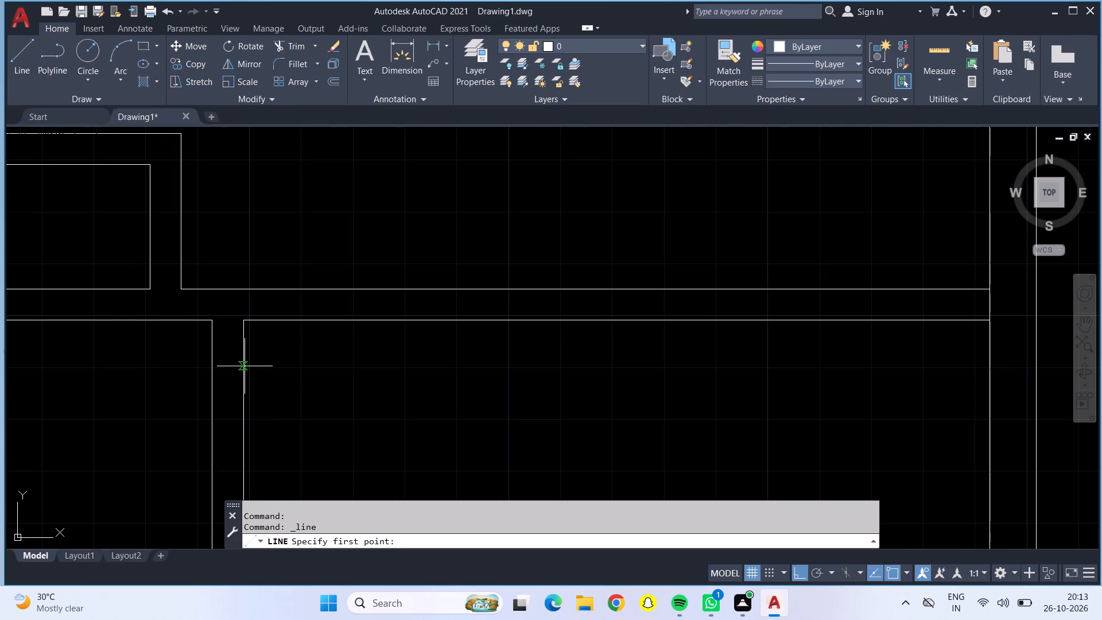
click(247, 317)
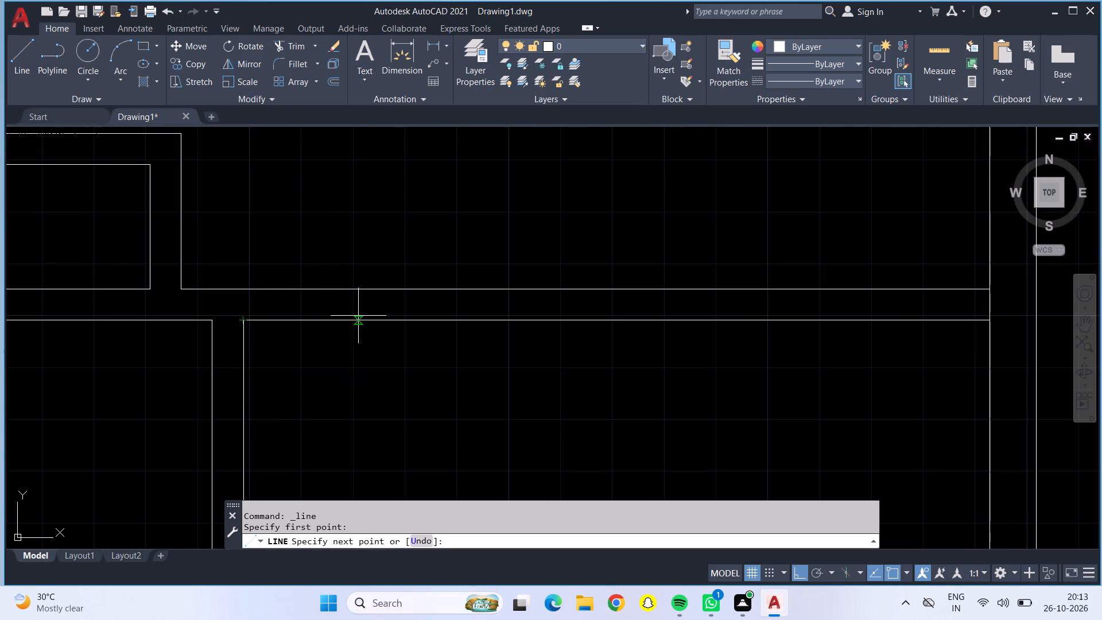
text(2')
key(Return)
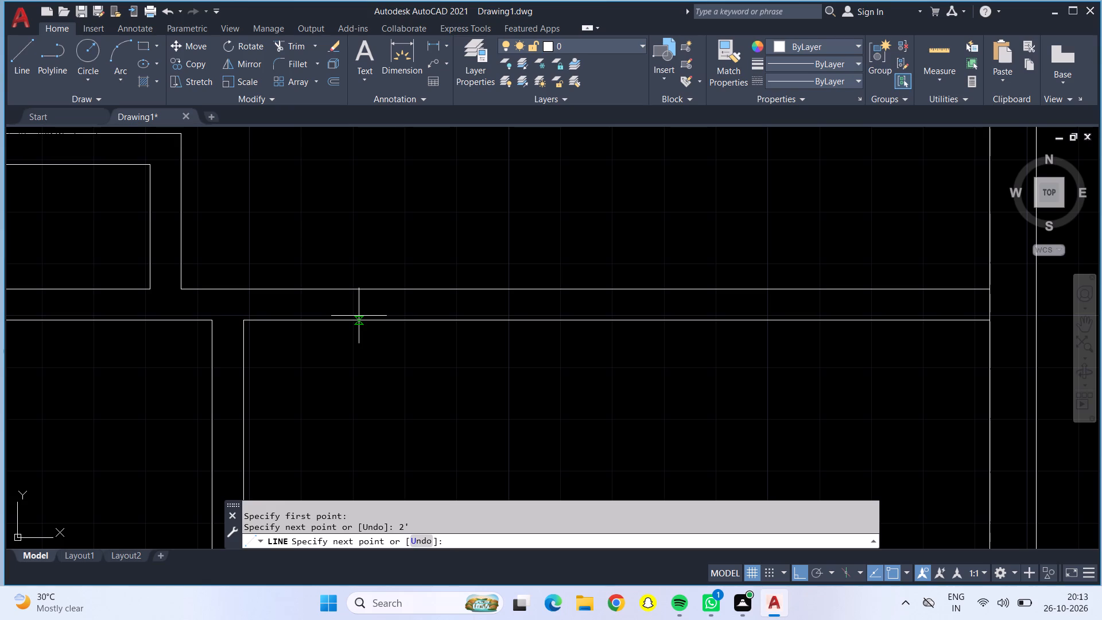
click(367, 287)
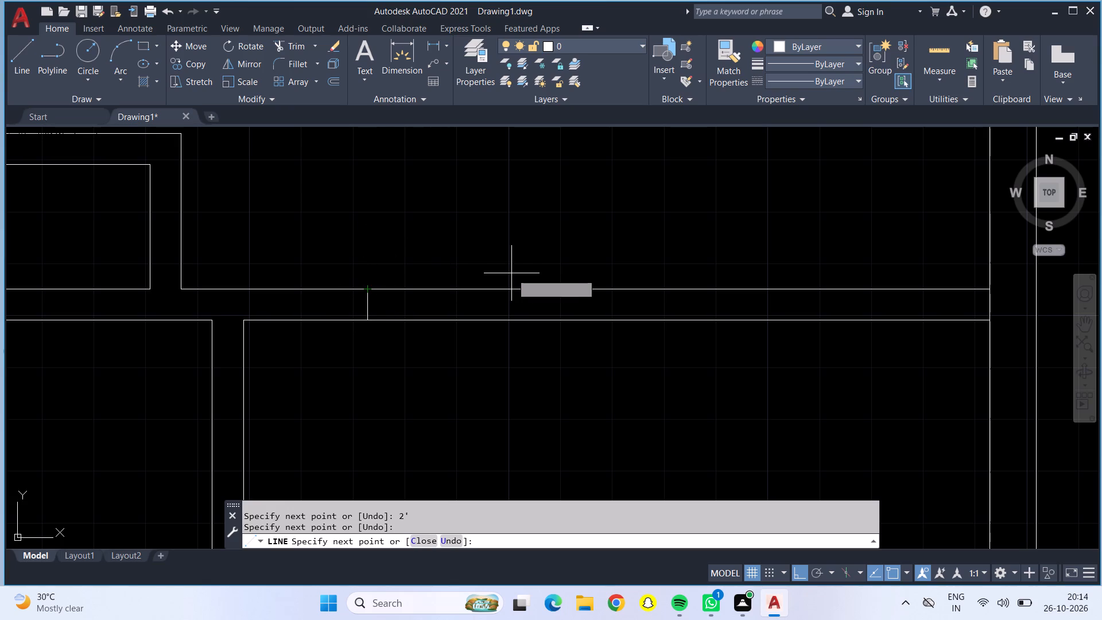
Complete the right opening with a second jamb line 3' further right and a 3' door leaf from the first jamb down into the room.
text(3')
key(Return)
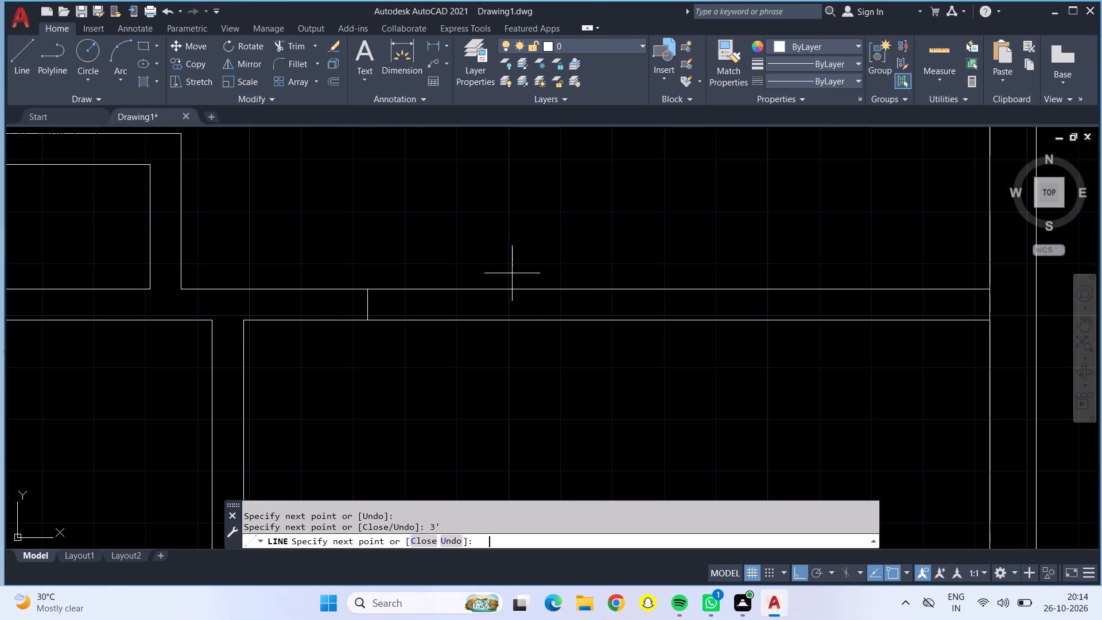
click(553, 324)
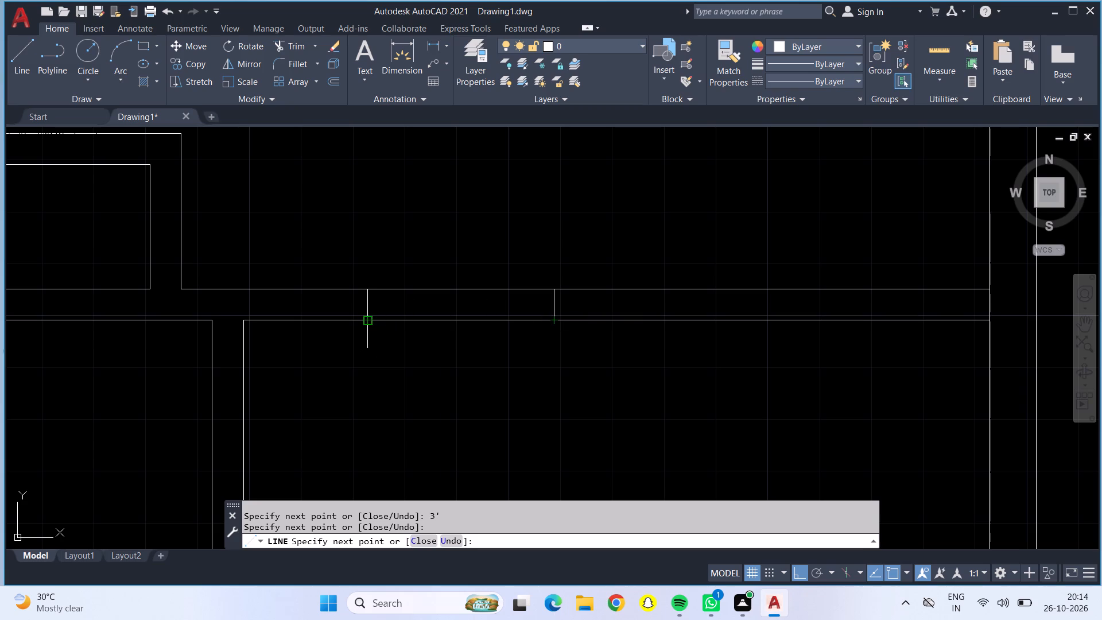
click(366, 321)
text(3')
key(Return)
key(Return)
Examine the lower rooms and the overall second floor plan for door openings.
scroll(402, 411, down, 2)
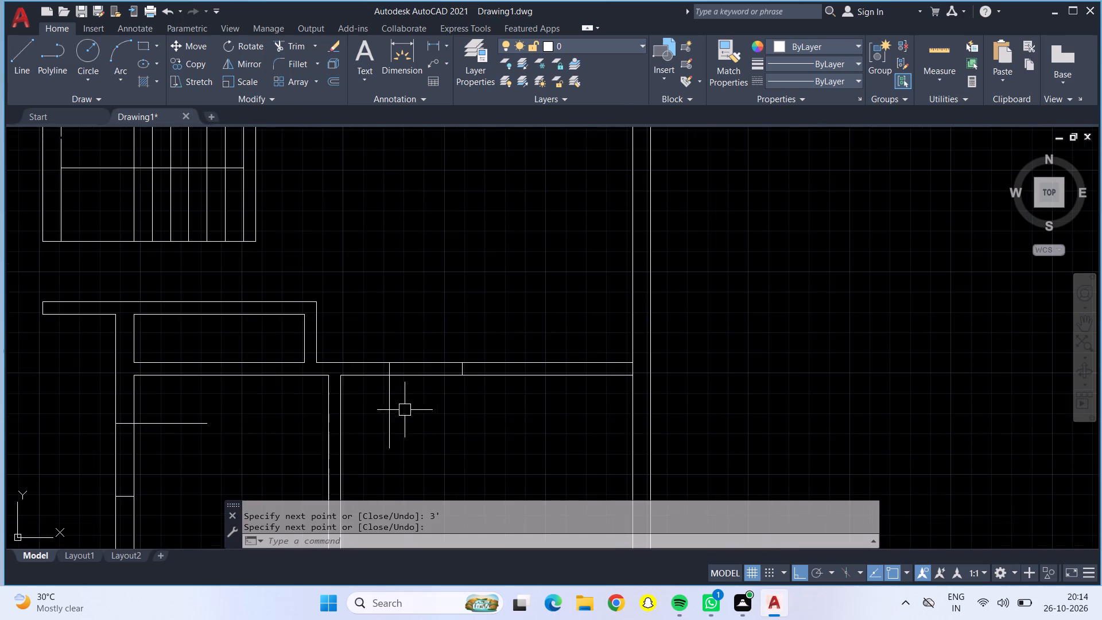
scroll(292, 369, down, 1)
middle_drag(286, 428, 401, 251)
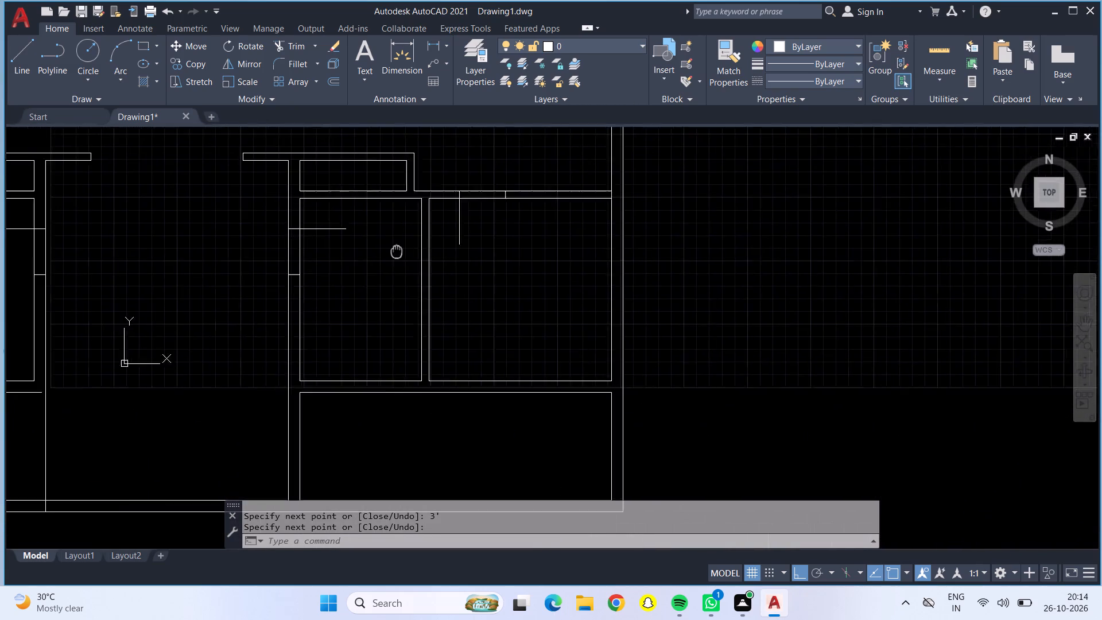
middle_drag(401, 251, 515, 278)
scroll(356, 290, down, 1)
middle_drag(325, 282, 376, 436)
scroll(367, 397, down, 1)
middle_drag(367, 397, 359, 386)
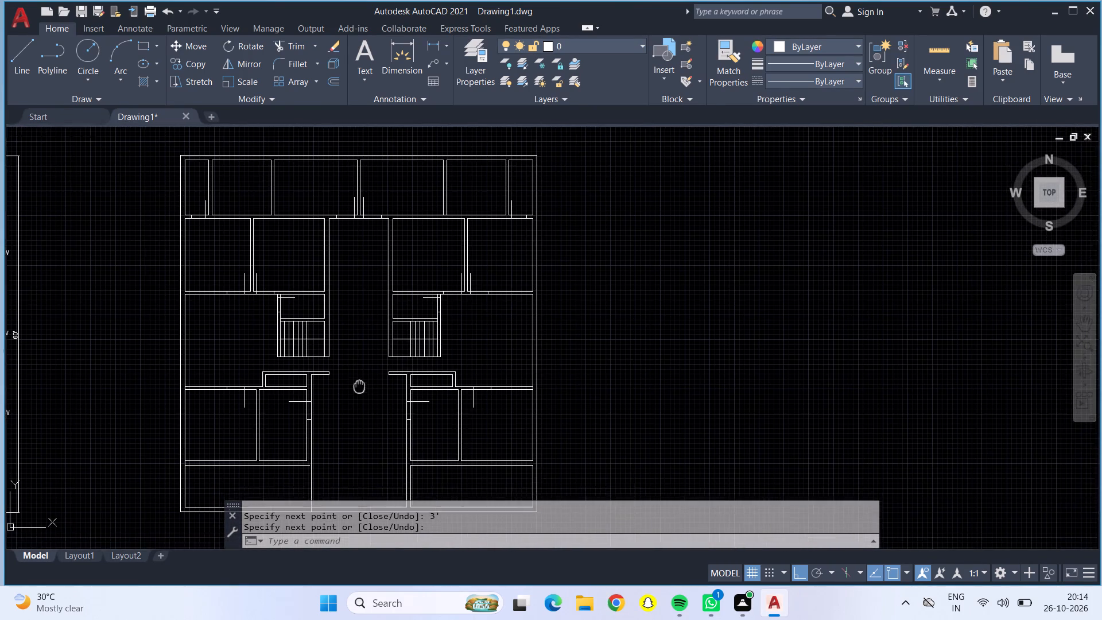
middle_drag(359, 386, 358, 356)
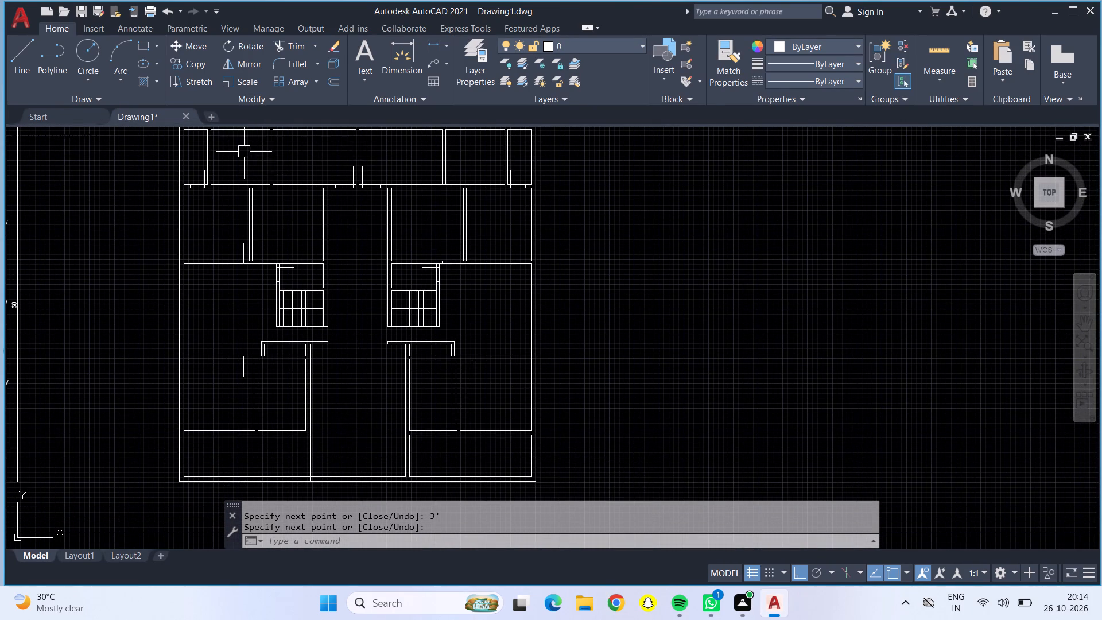
Examine the upper rooms and the staircase area of the second floor plan alongside the furnished plan for missing openings.
scroll(244, 152, up, 1)
middle_drag(244, 152, 335, 257)
scroll(335, 257, up, 1)
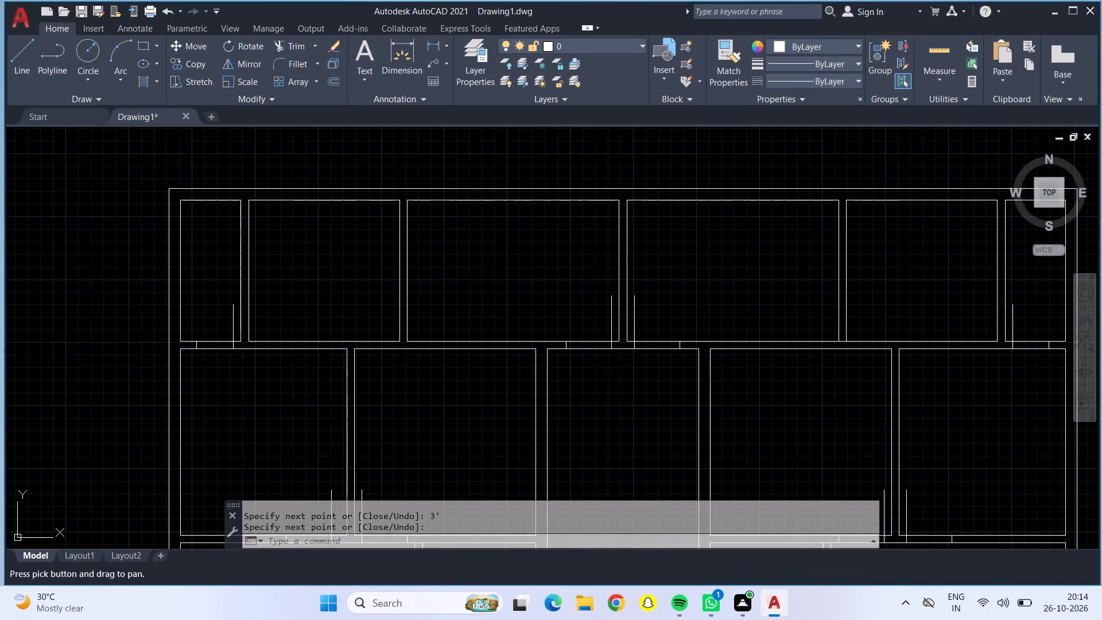
scroll(336, 263, up, 1)
middle_drag(334, 263, 365, 315)
middle_click(365, 315)
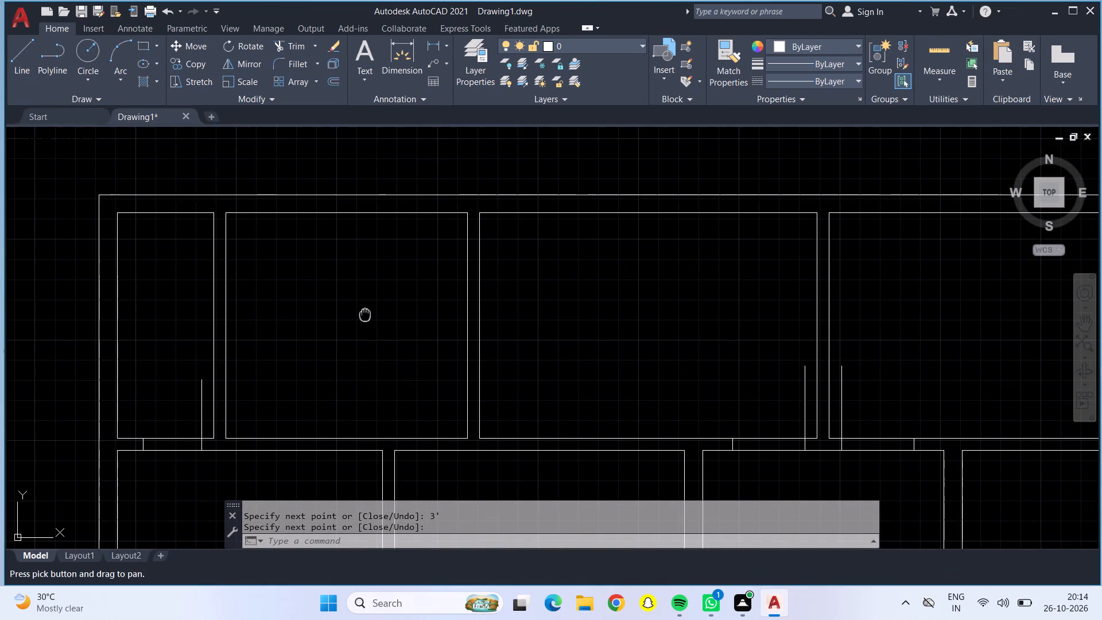
scroll(358, 312, up, 1)
scroll(358, 312, down, 1)
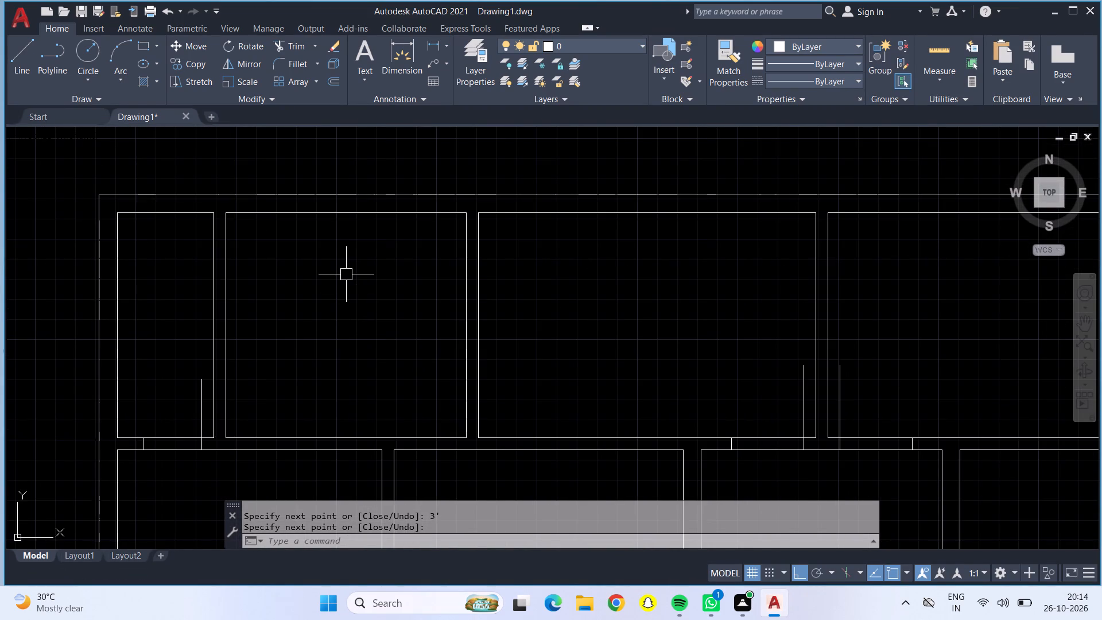
scroll(372, 319, down, 1)
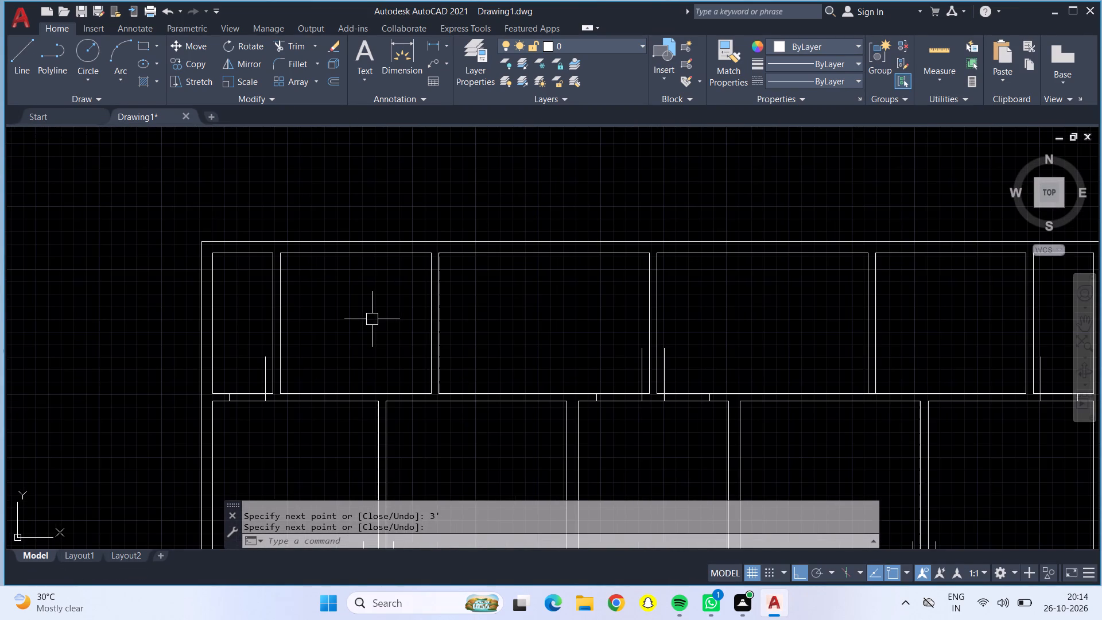
scroll(374, 336, up, 1)
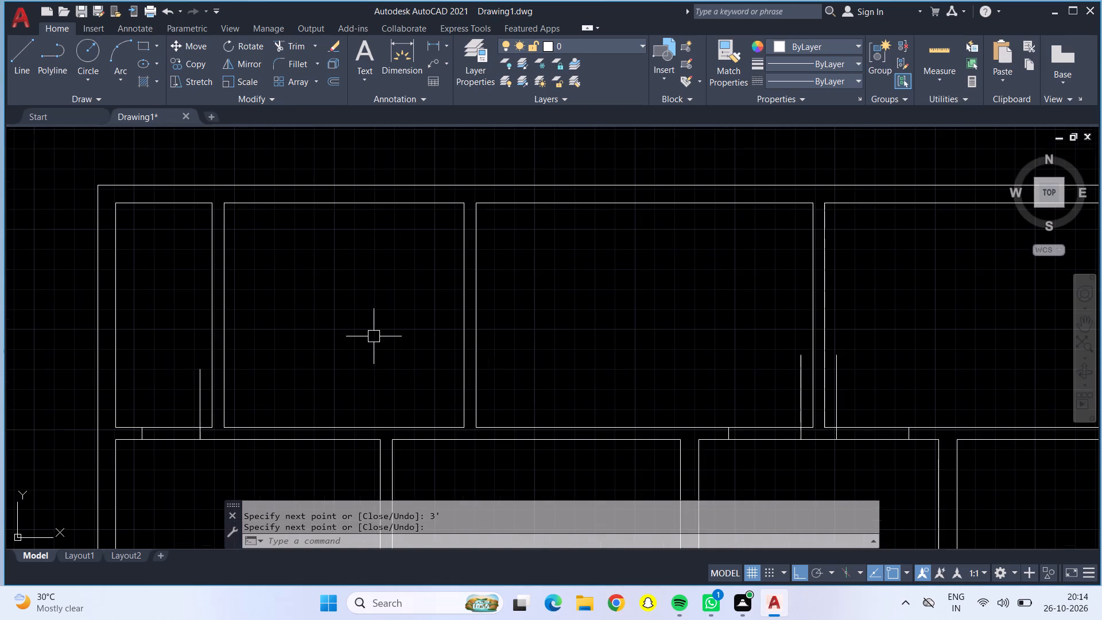
scroll(370, 334, down, 1)
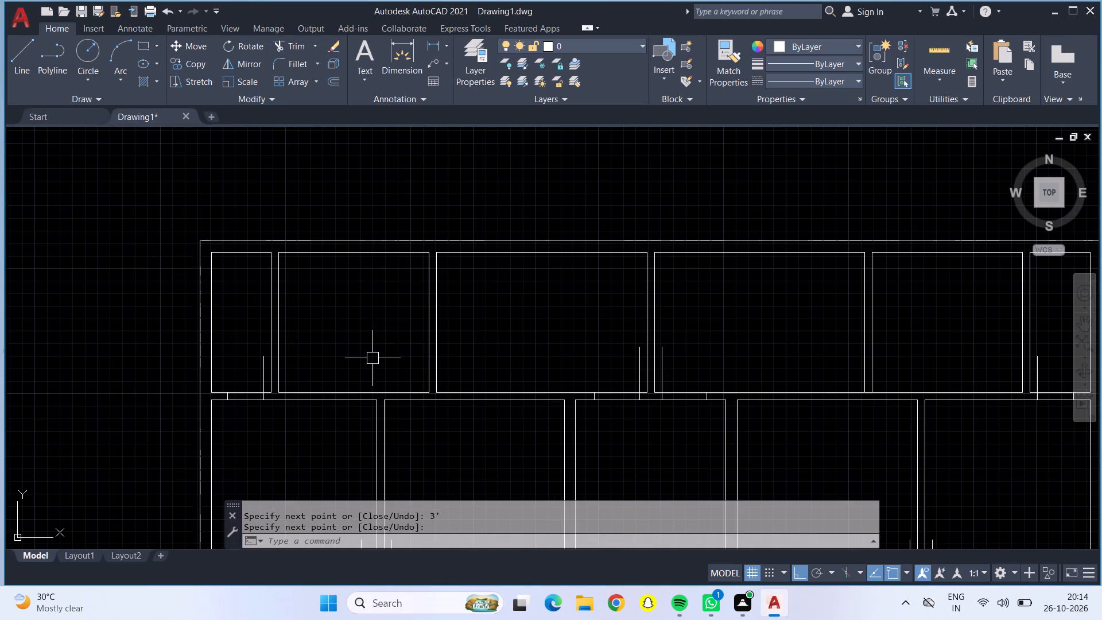
scroll(523, 312, down, 1)
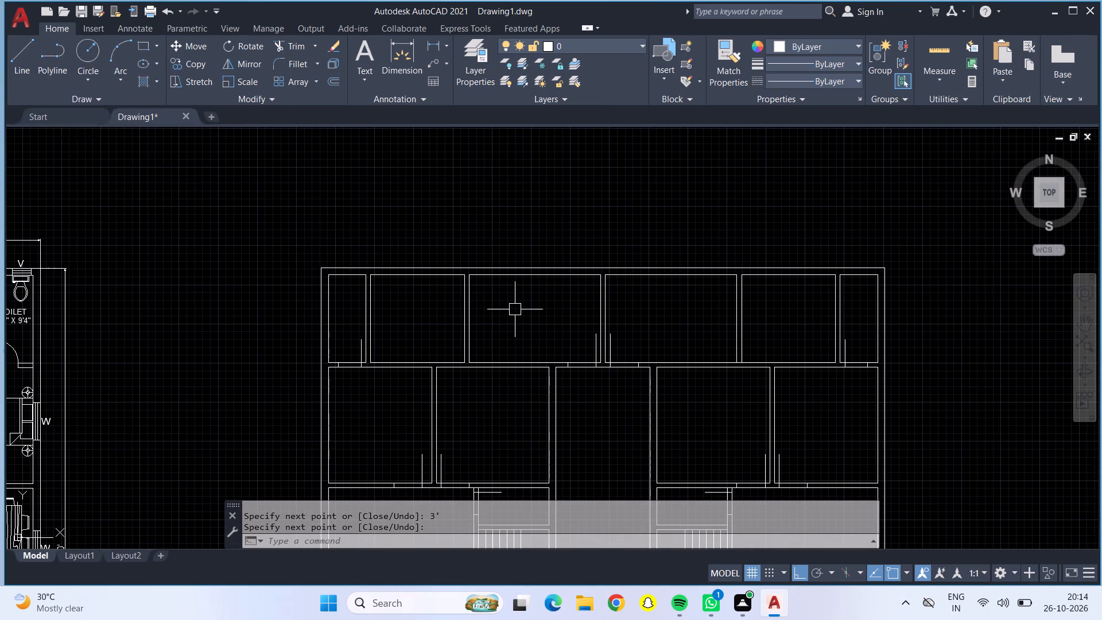
middle_drag(516, 309, 513, 274)
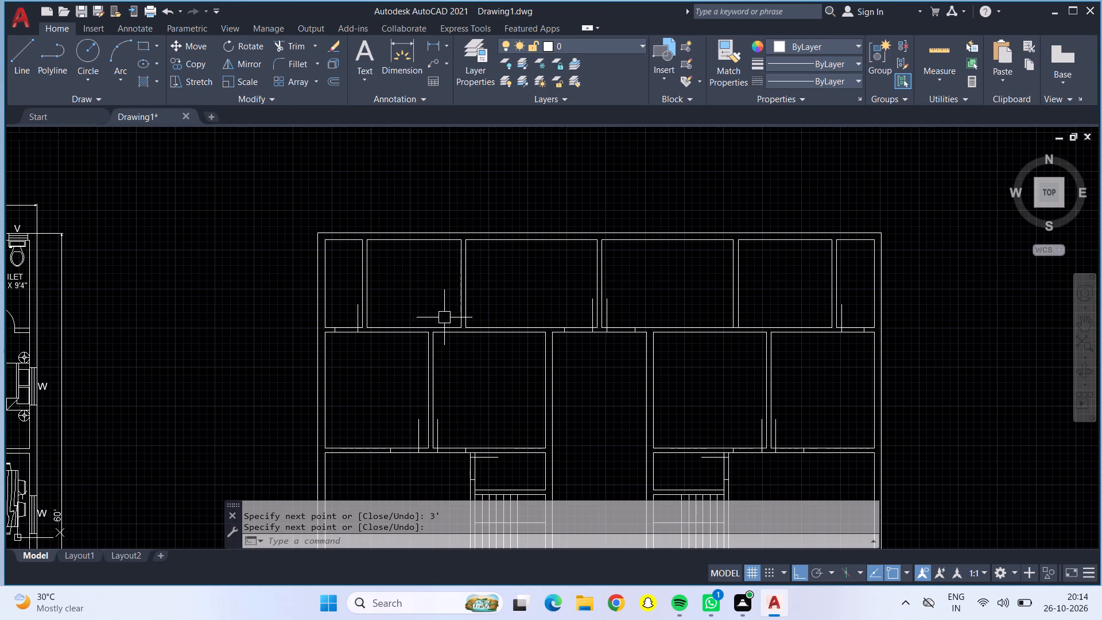
scroll(500, 344, down, 1)
middle_drag(489, 358, 444, 237)
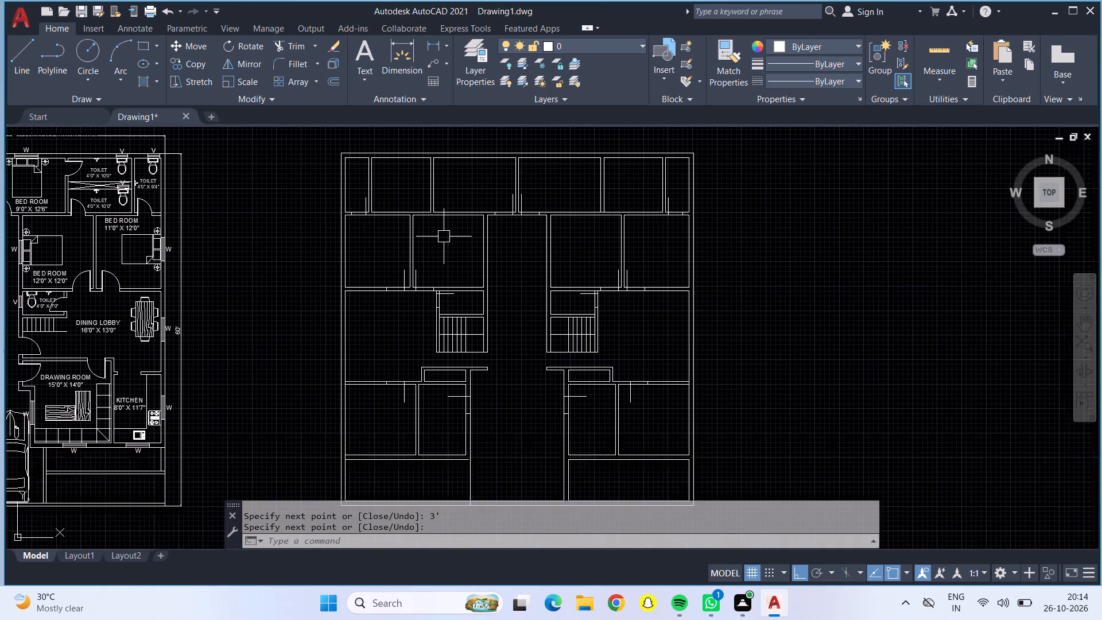
scroll(444, 251, down, 1)
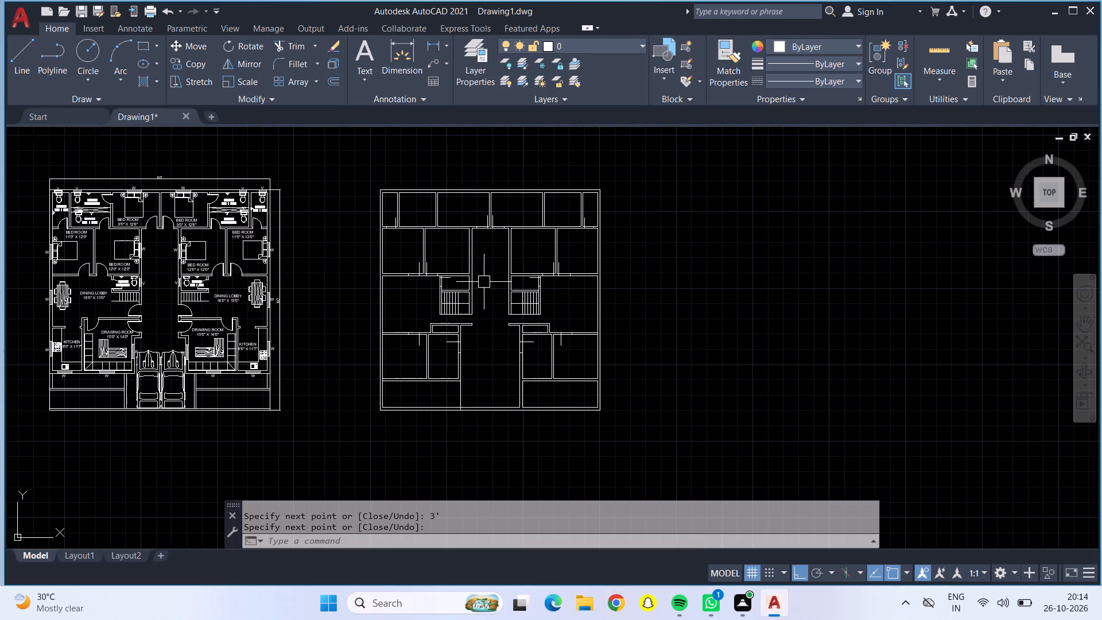
scroll(430, 277, up, 2)
middle_drag(430, 221, 440, 238)
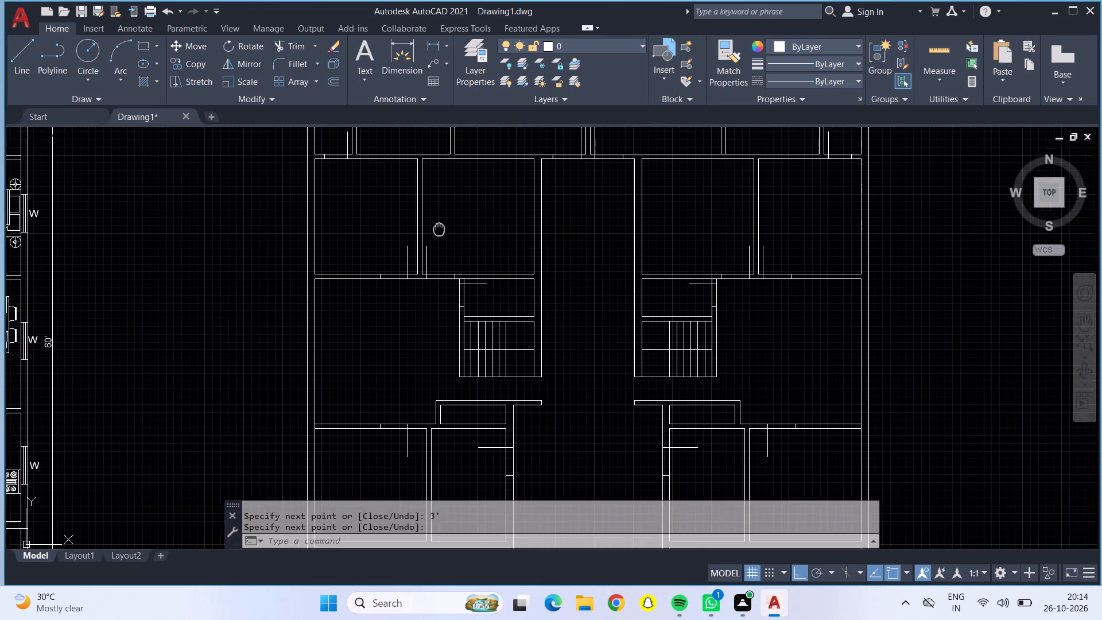
middle_drag(440, 238, 457, 351)
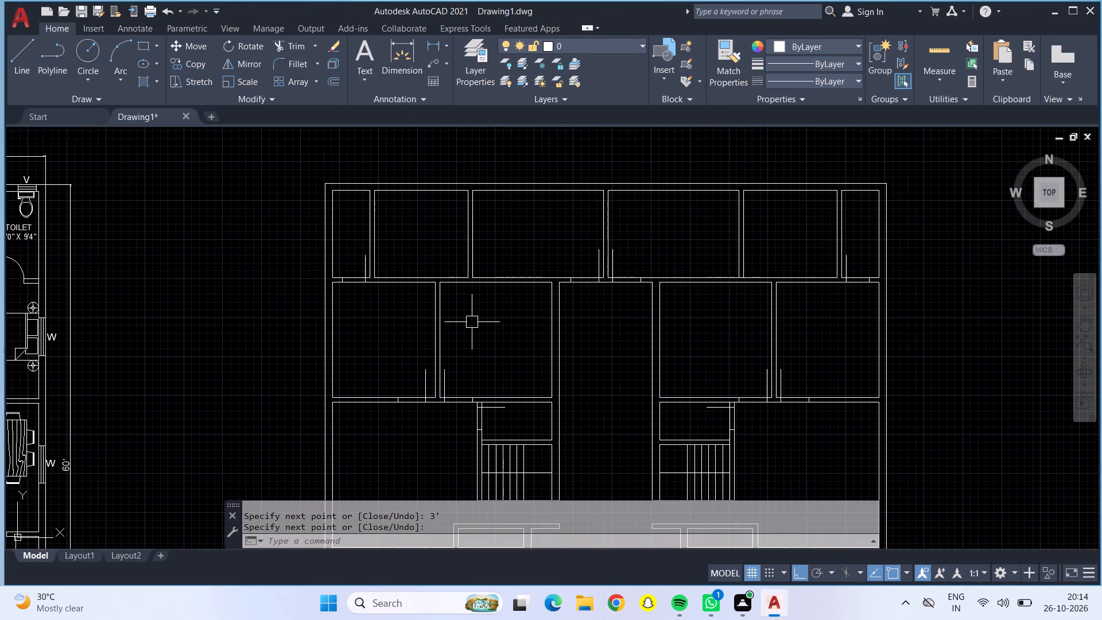
middle_drag(599, 325, 388, 259)
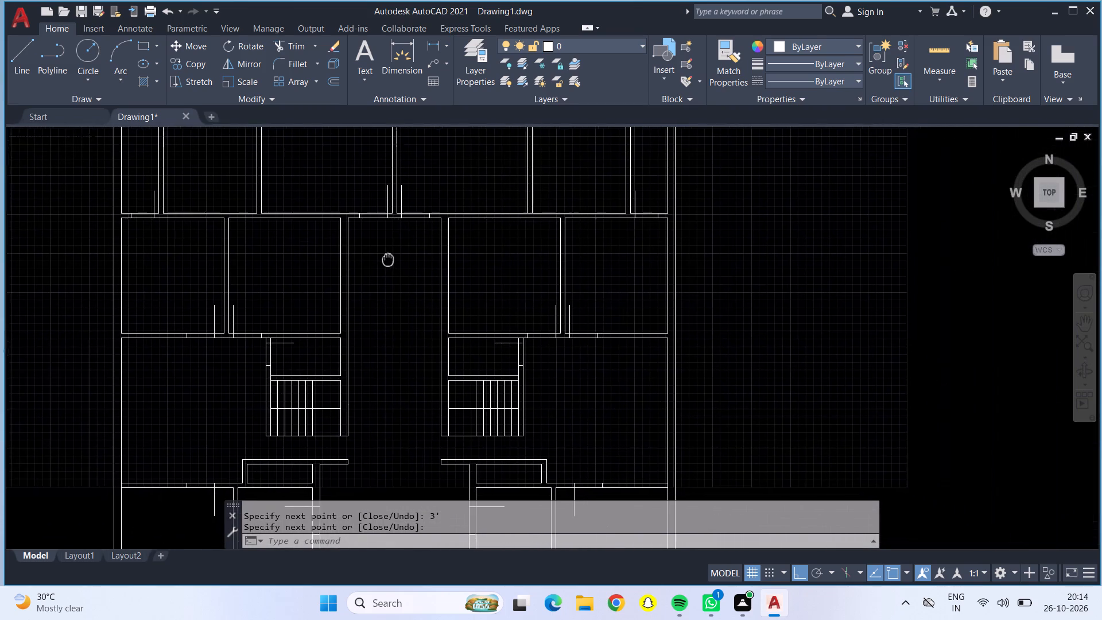
Offset the upper and lower wall lines of the second upper room from the left 4' into the room.
middle_drag(388, 259, 382, 258)
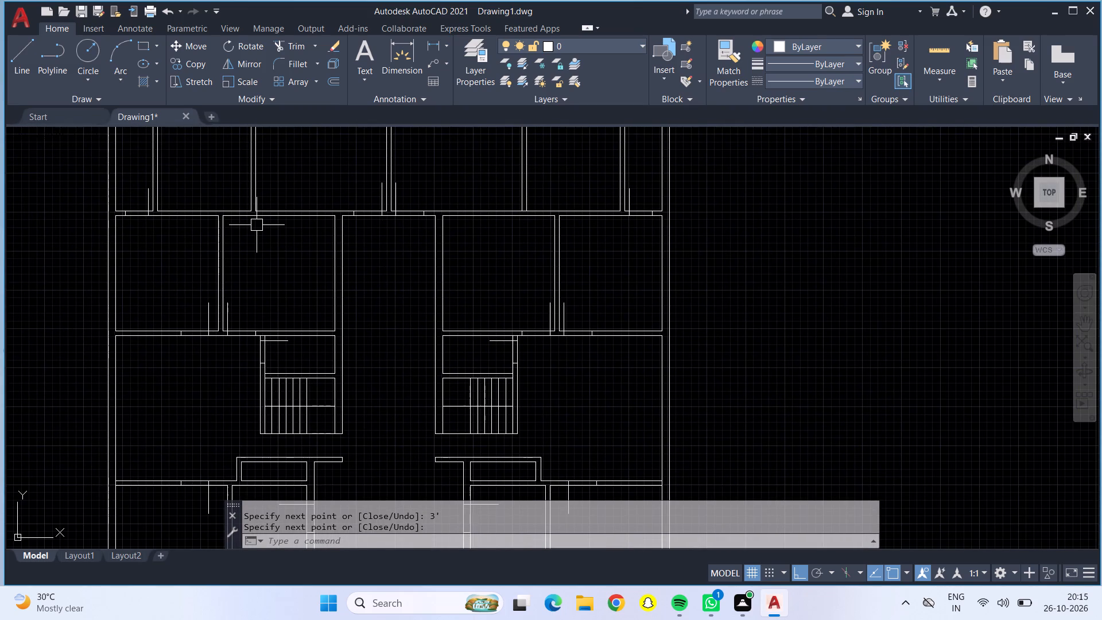
scroll(257, 225, up, 1)
middle_drag(284, 258, 372, 399)
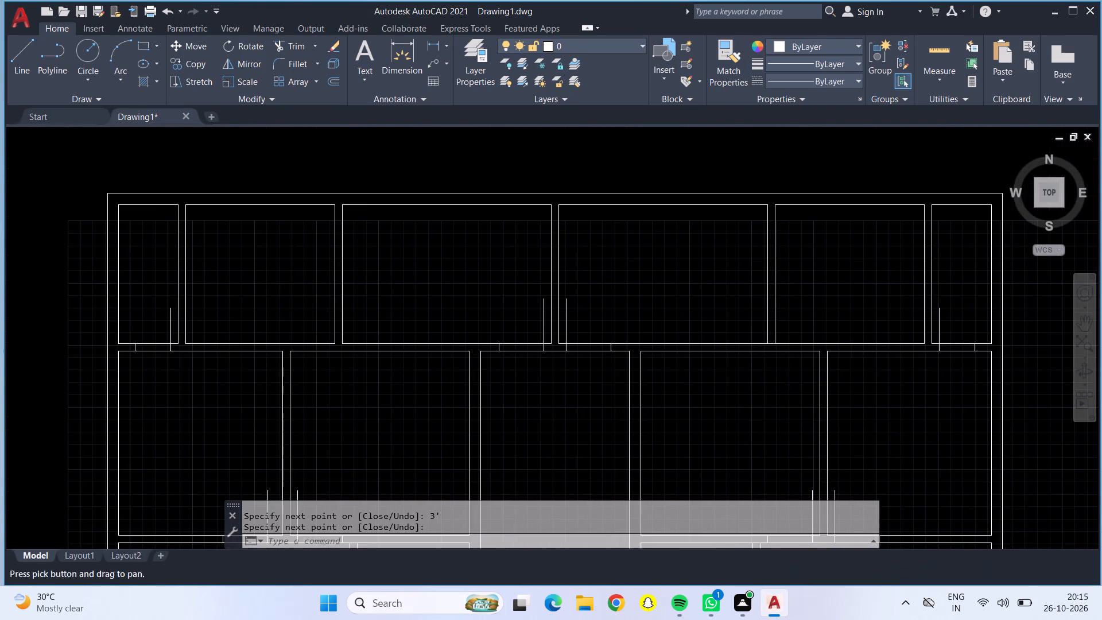
scroll(228, 262, up, 1)
middle_drag(264, 268, 303, 293)
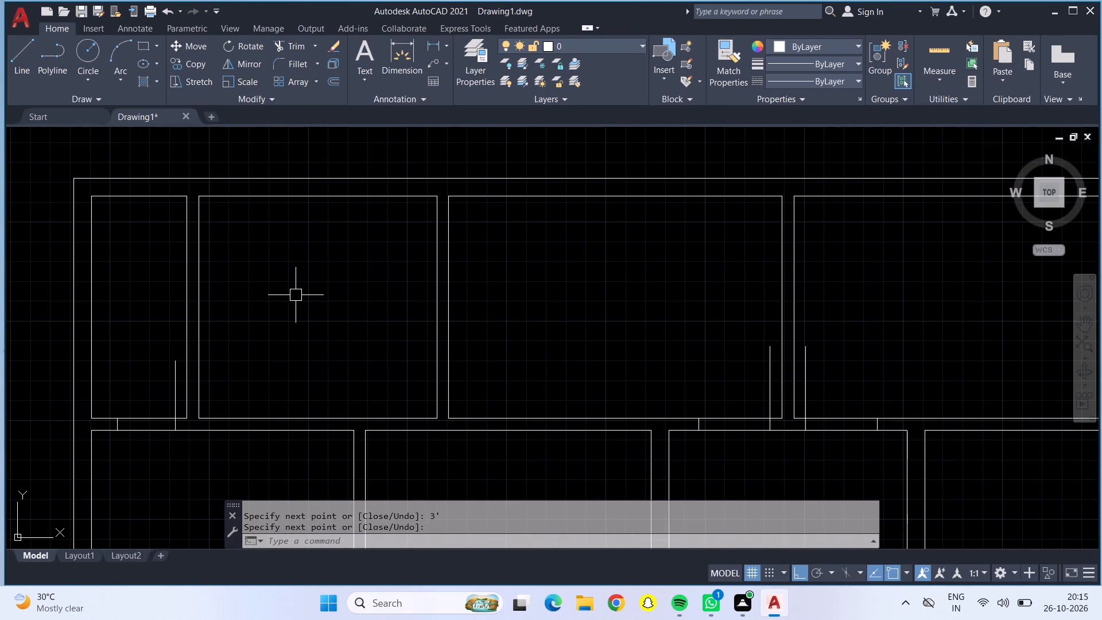
key(Escape)
key(o)
key(Return)
key(4)
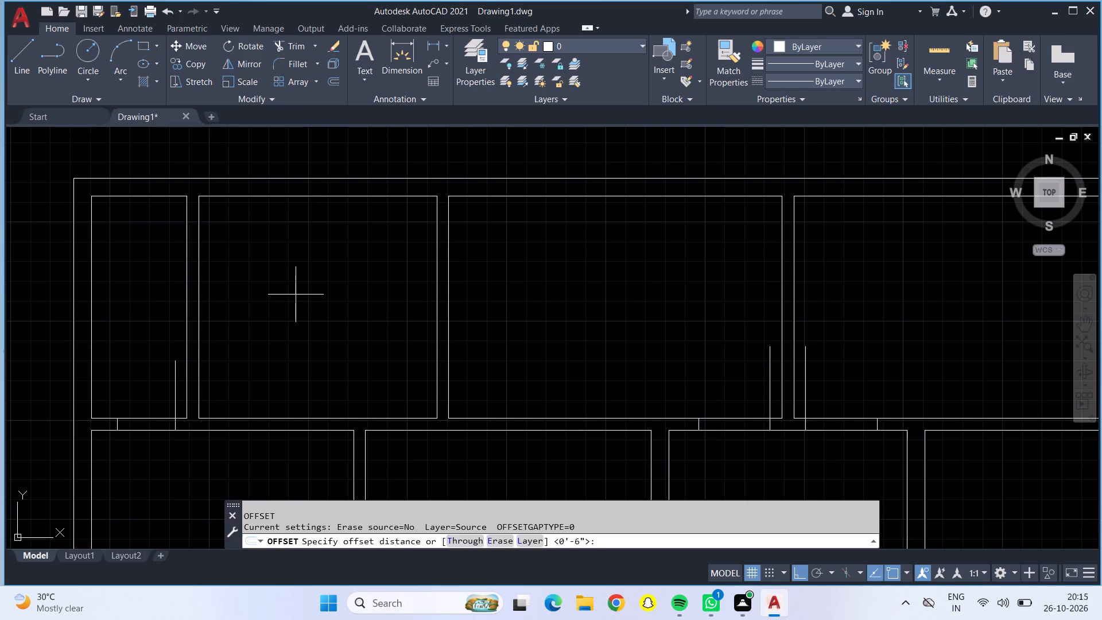
key(apostrophe)
key(Return)
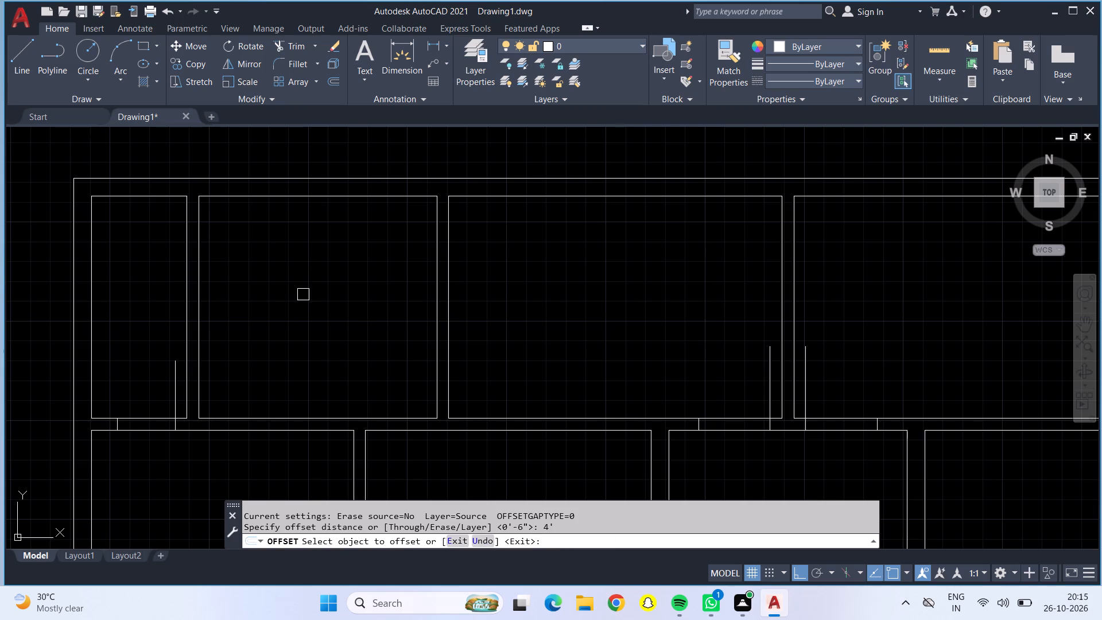
click(269, 196)
drag(279, 289, 271, 291)
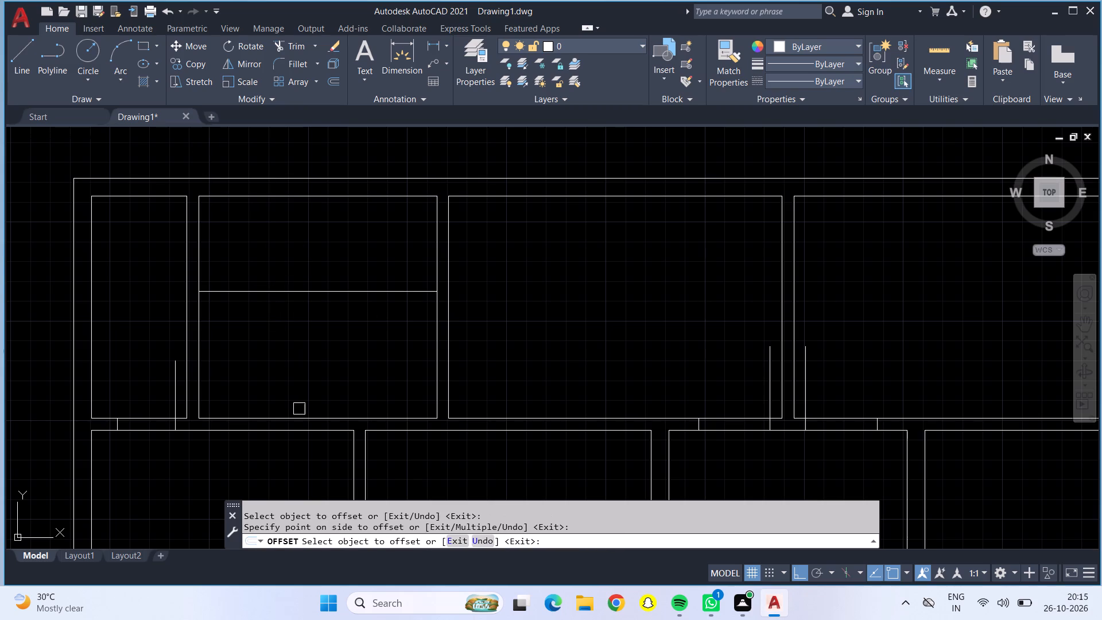
click(300, 421)
click(294, 352)
key(Escape)
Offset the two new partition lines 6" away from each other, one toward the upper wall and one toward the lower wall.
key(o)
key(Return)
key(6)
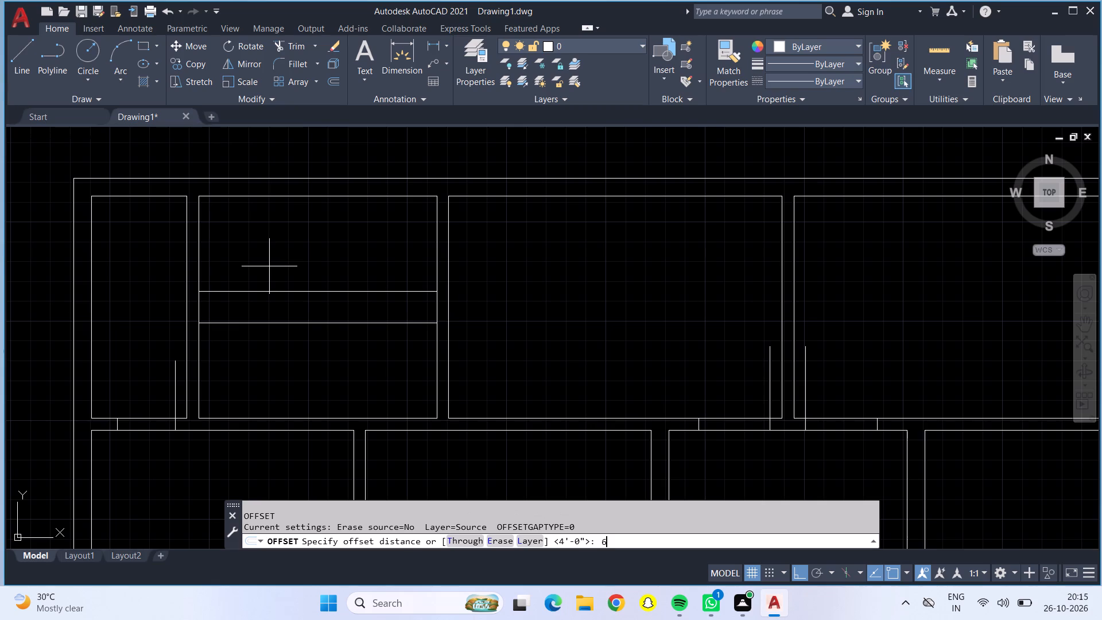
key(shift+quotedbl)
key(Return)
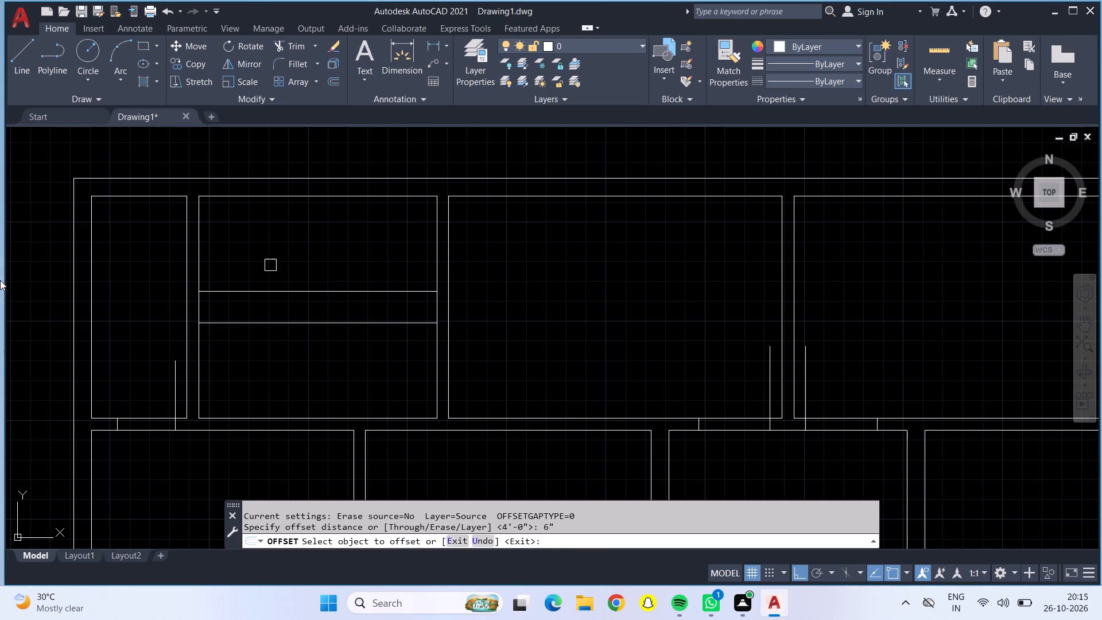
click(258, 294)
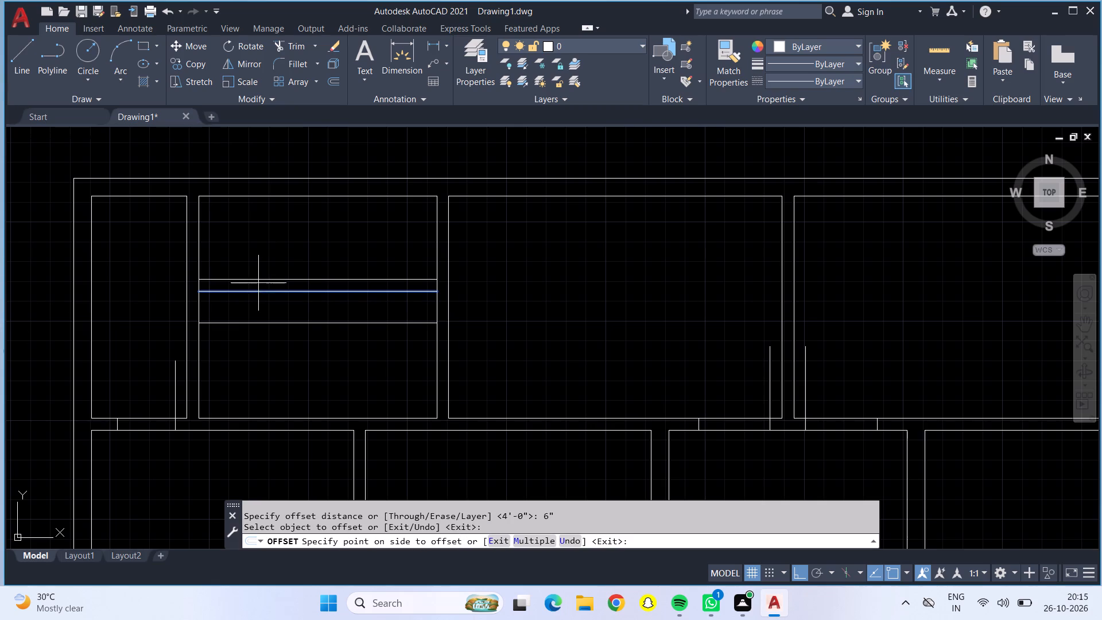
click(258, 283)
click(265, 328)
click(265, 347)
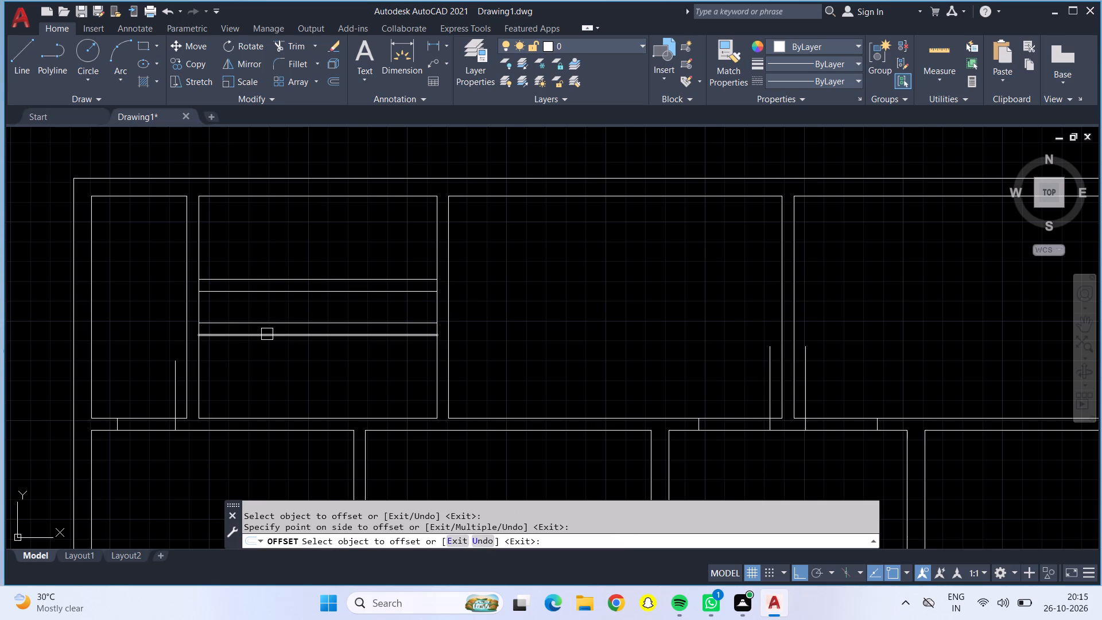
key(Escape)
Measure the gap between the new partition lines and compare it with the shaft between the toilets in the furnished plan.
scroll(434, 258, down, 1)
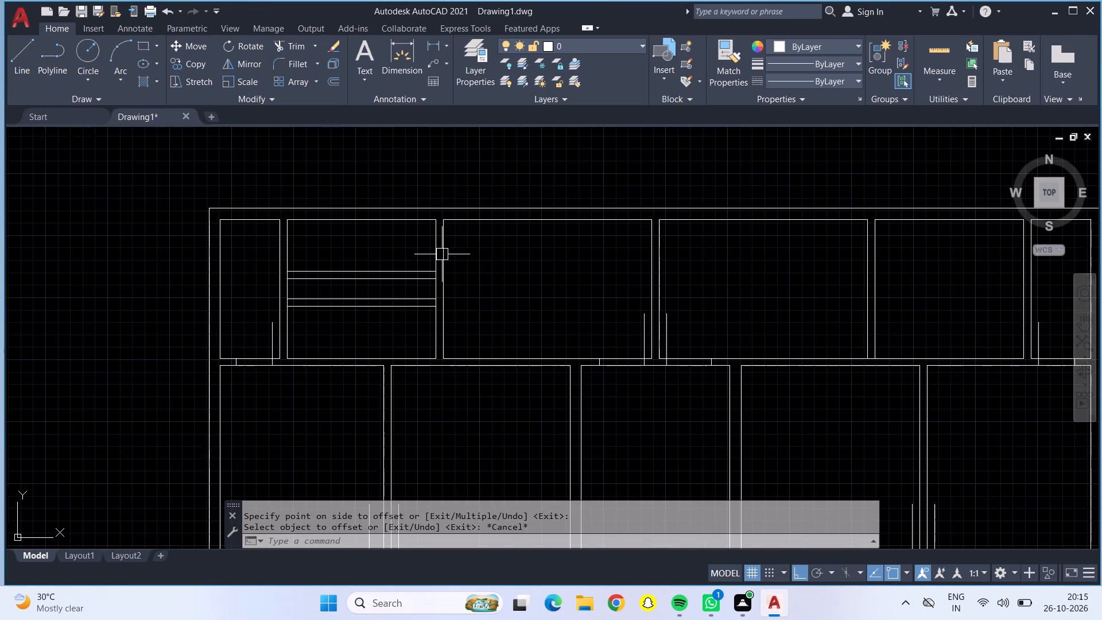
click(937, 53)
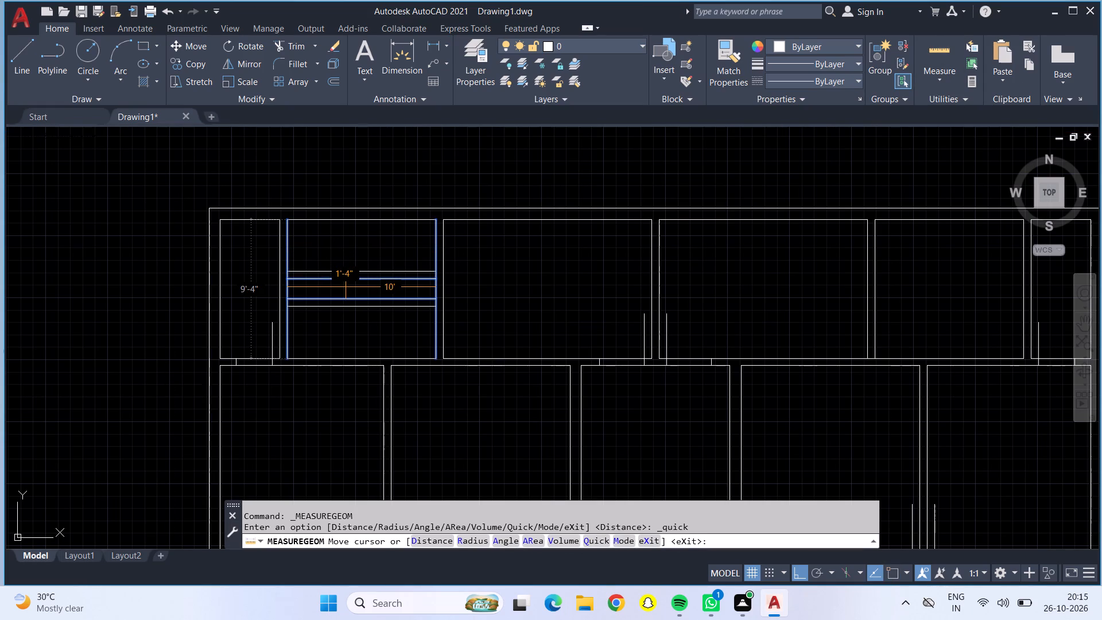
scroll(346, 287, up, 3)
scroll(346, 287, down, 7)
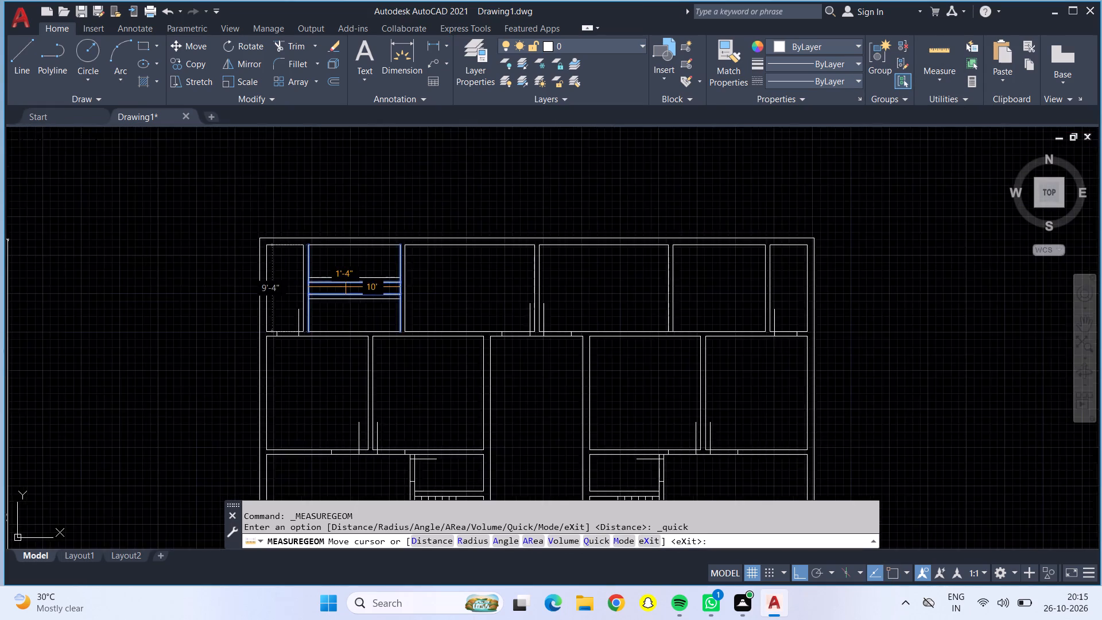
scroll(10, 299, up, 4)
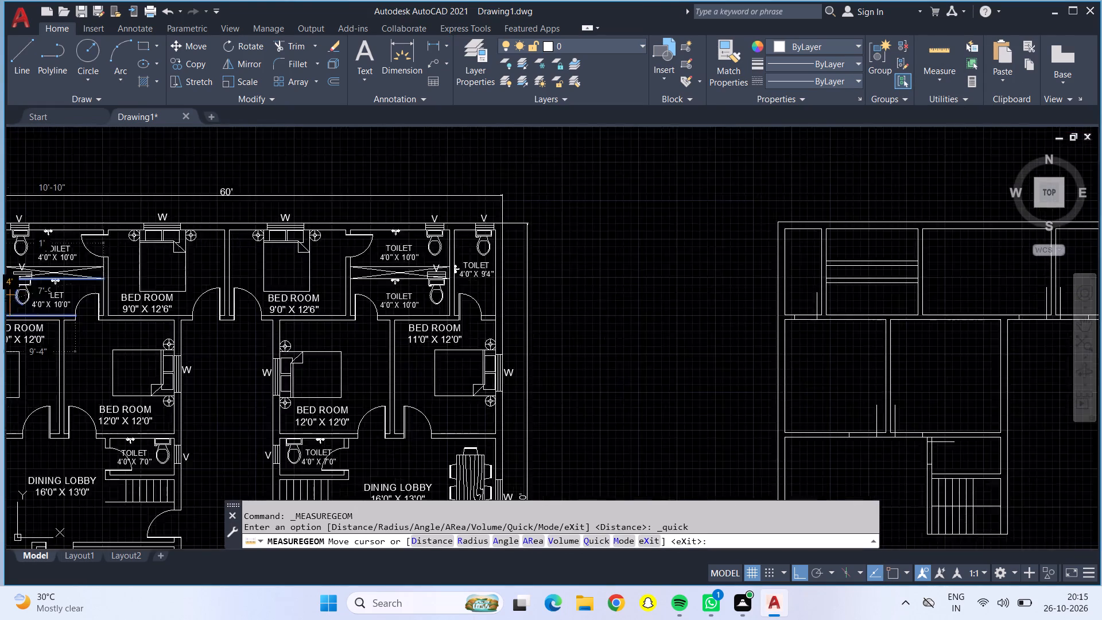
scroll(10, 294, up, 3)
scroll(139, 200, up, 1)
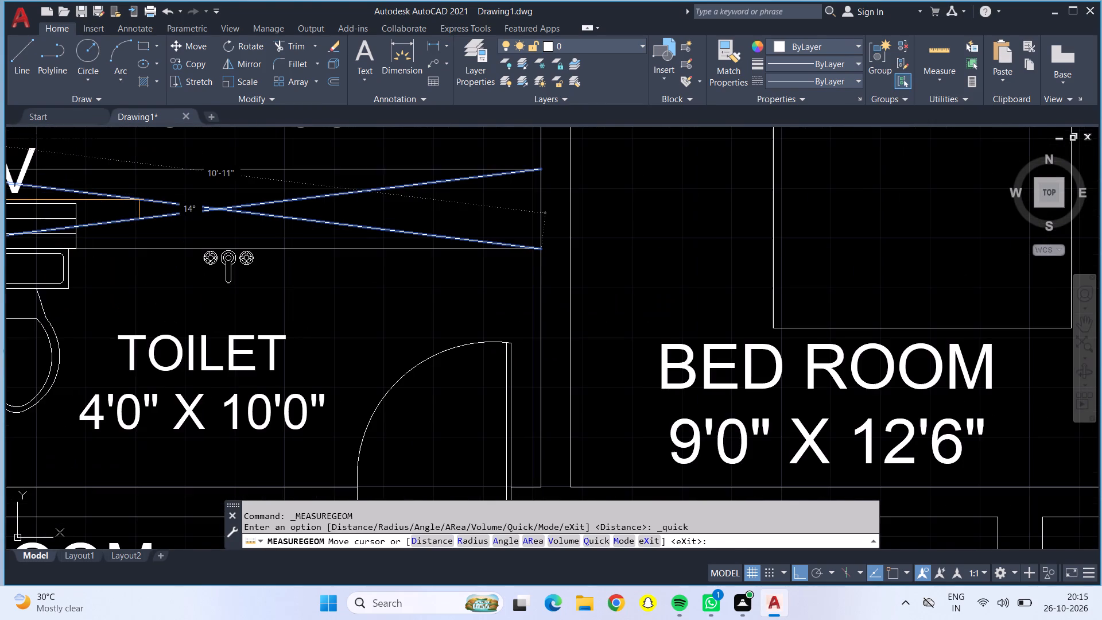
scroll(189, 198, down, 2)
scroll(340, 176, down, 2)
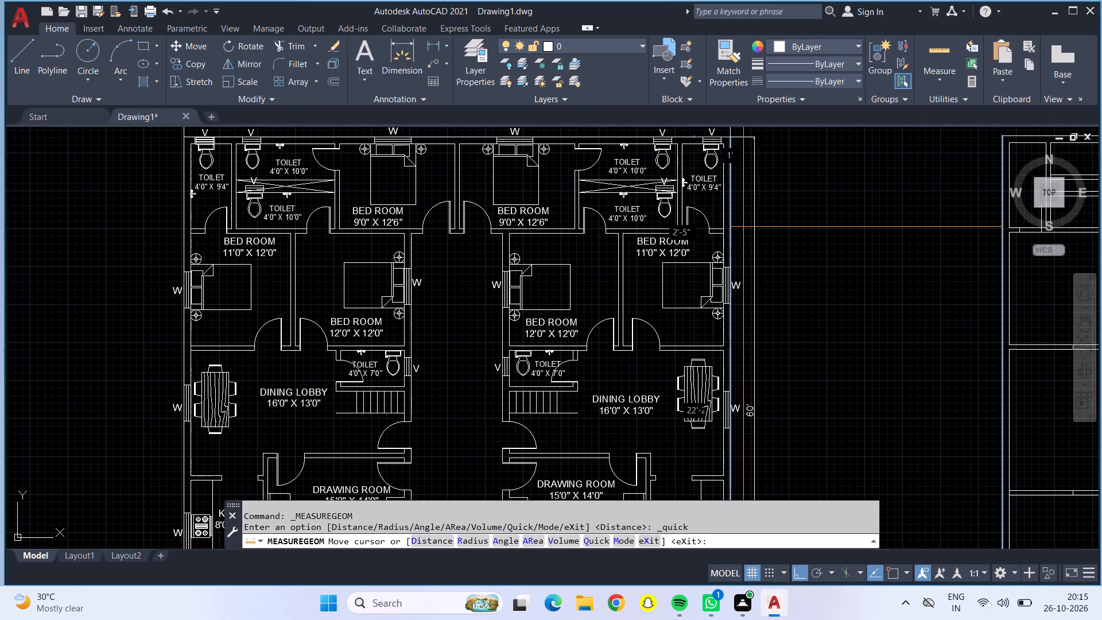
middle_drag(839, 253, 0, 333)
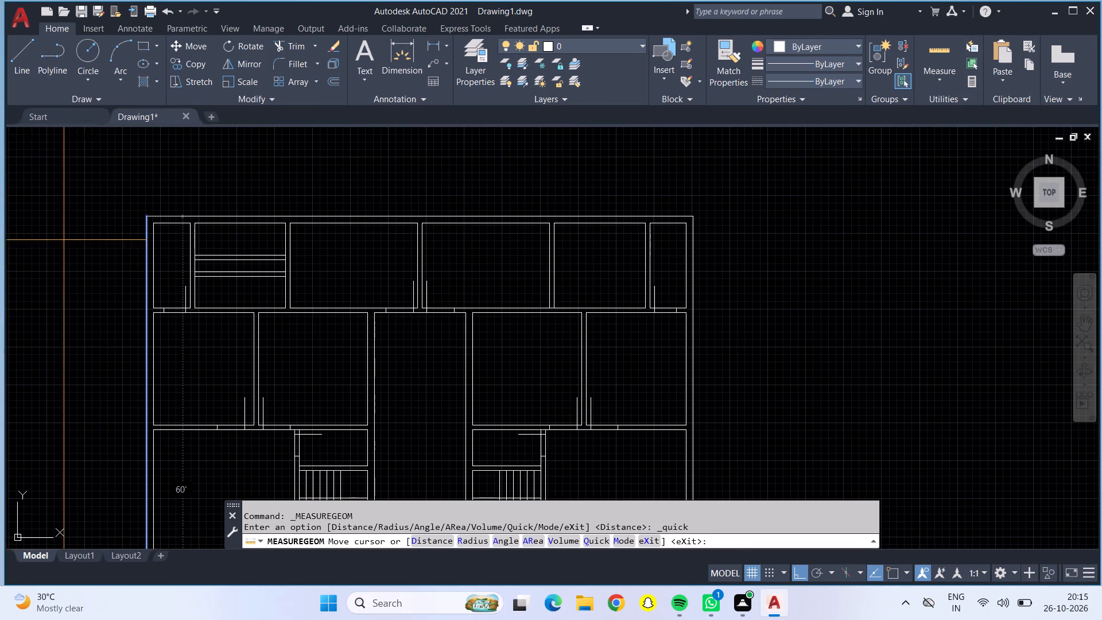
key(Escape)
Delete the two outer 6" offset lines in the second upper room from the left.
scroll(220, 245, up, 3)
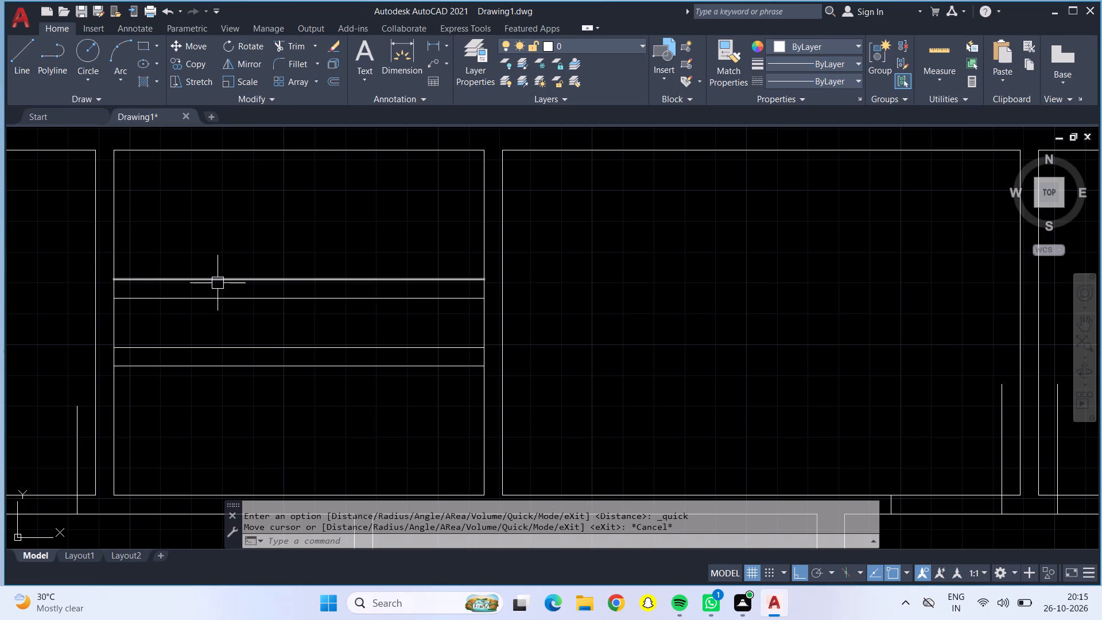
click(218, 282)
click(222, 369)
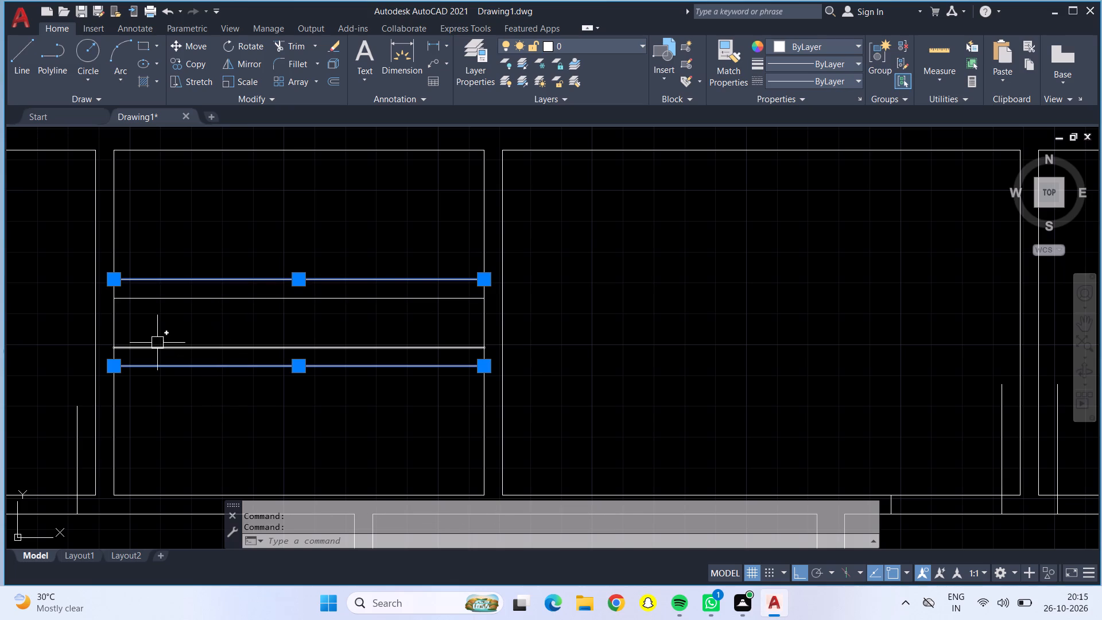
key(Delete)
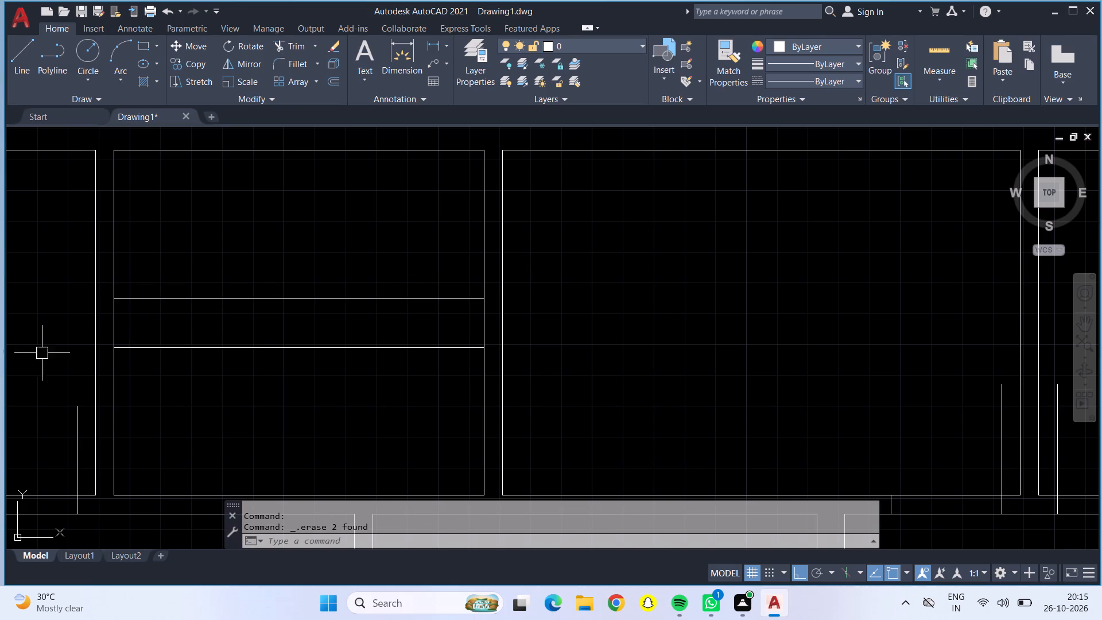
Offset the upper and lower wall lines of the matching upper room on the right side 4' into the room.
scroll(80, 355, down, 2)
middle_drag(284, 334, 318, 326)
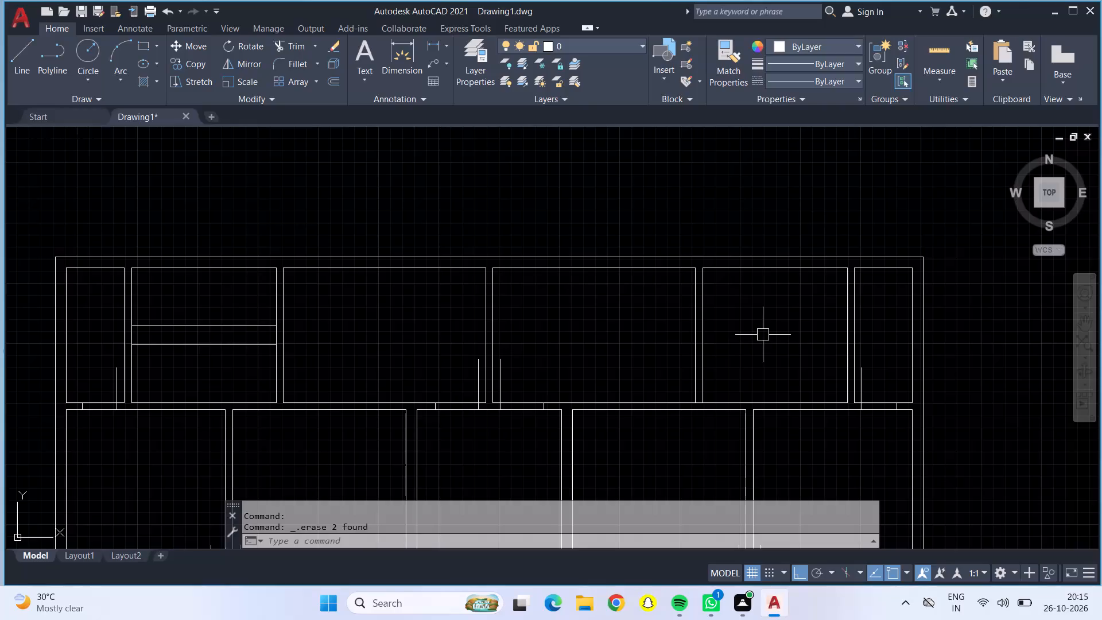
key(Escape)
key(o)
key(Return)
key(4)
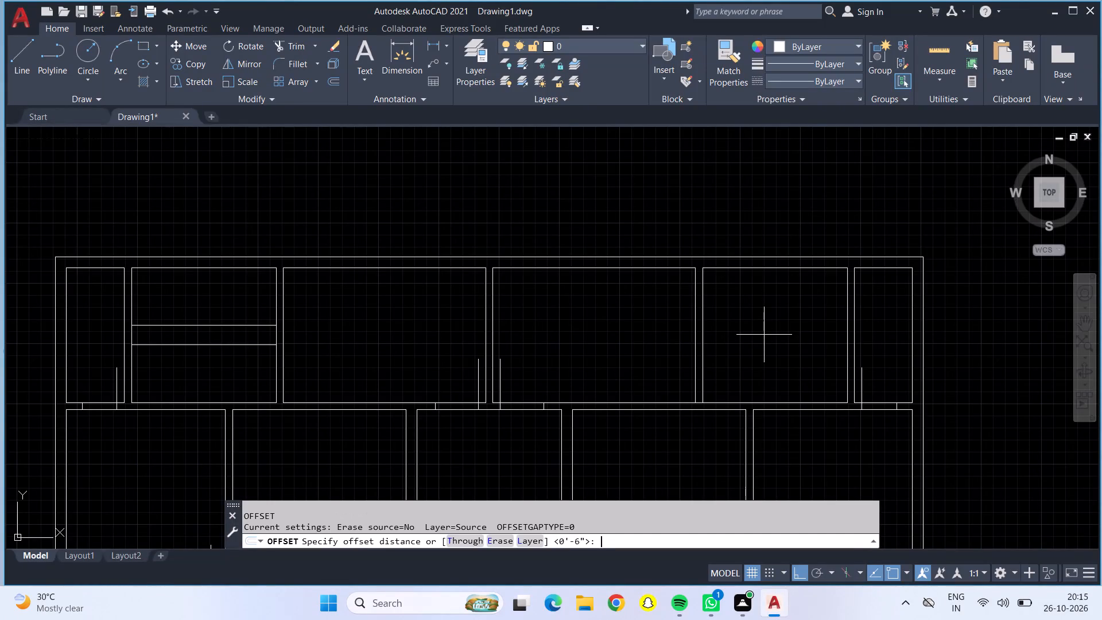
key(apostrophe)
key(Return)
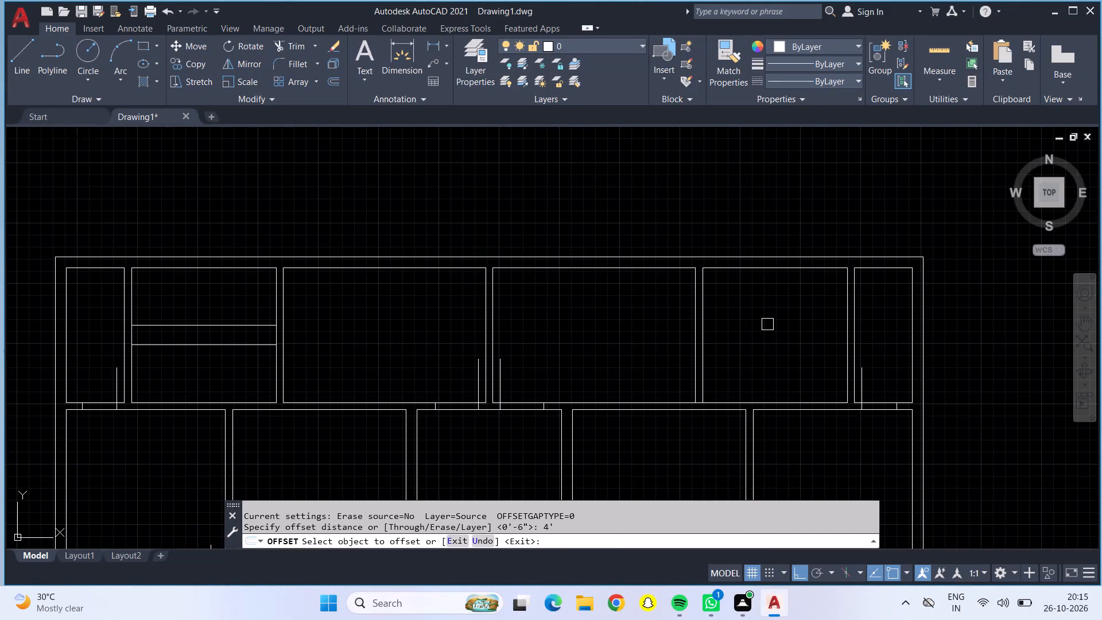
scroll(752, 328, up, 2)
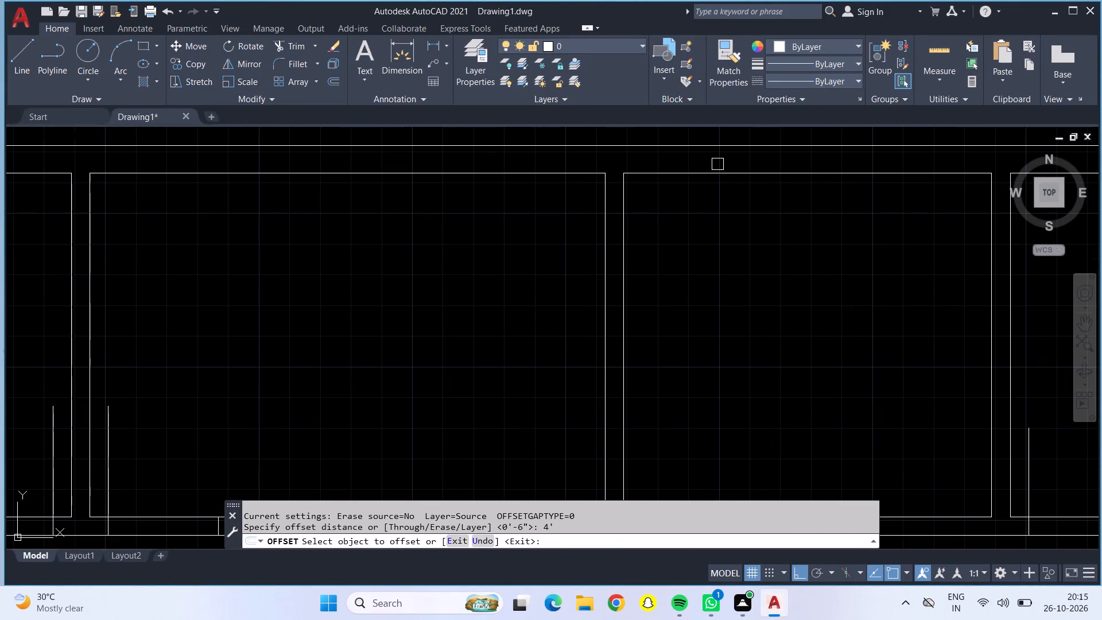
click(717, 172)
click(731, 284)
scroll(903, 440, down, 1)
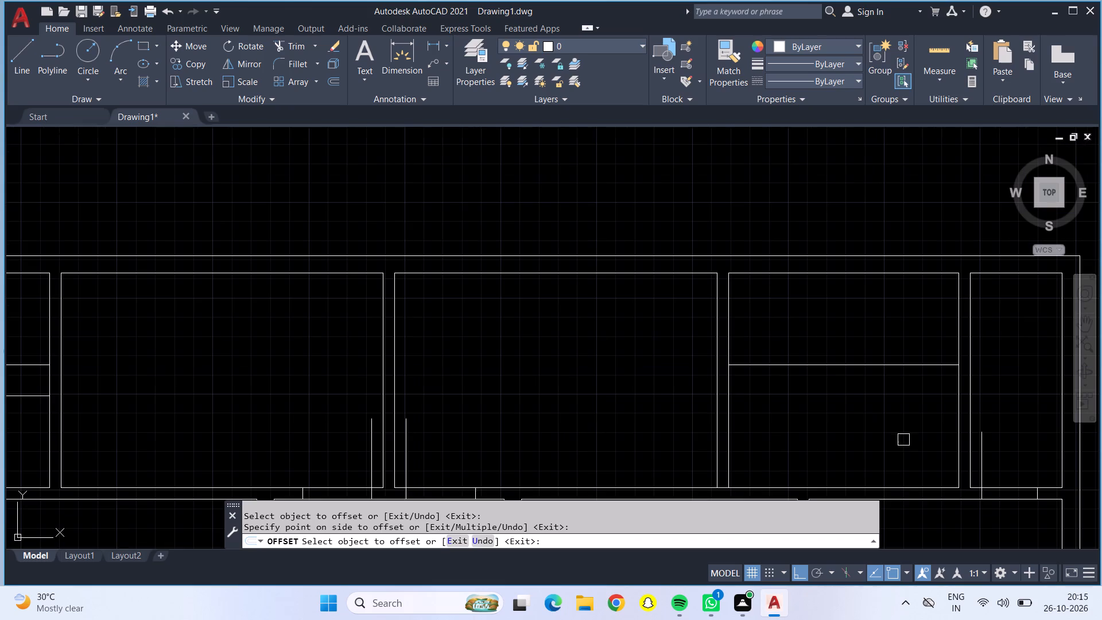
click(902, 482)
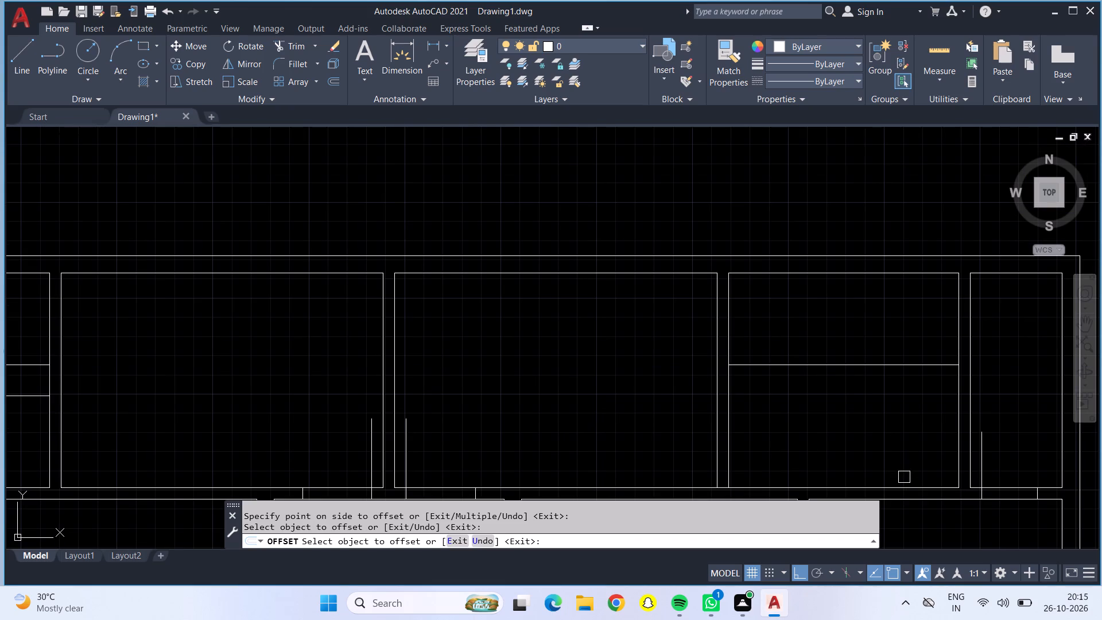
click(906, 485)
drag(882, 437, 880, 431)
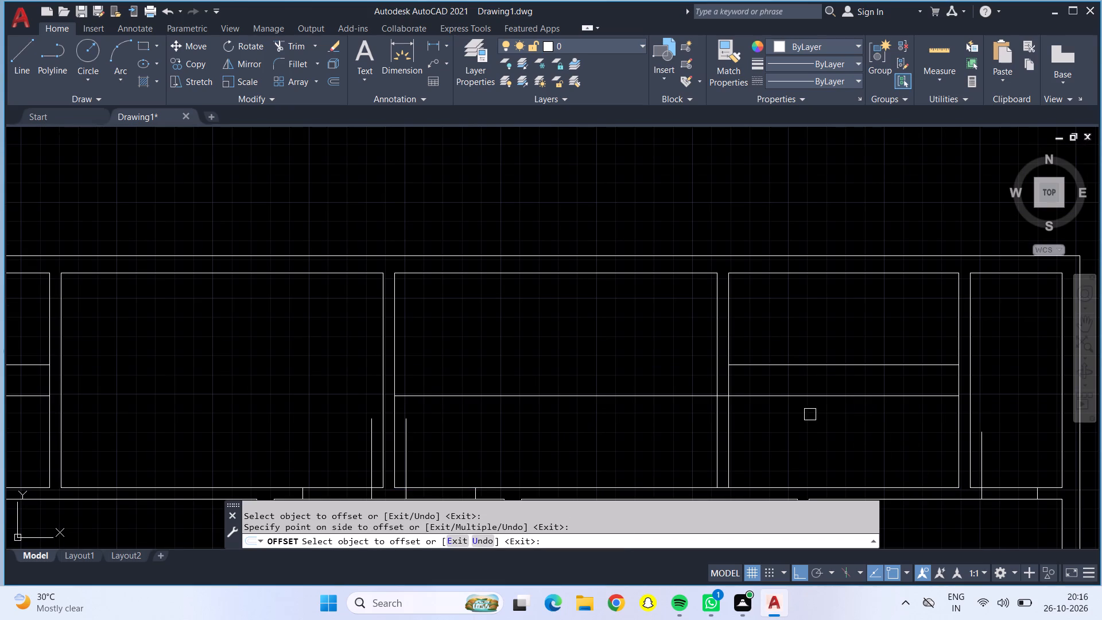
key(Escape)
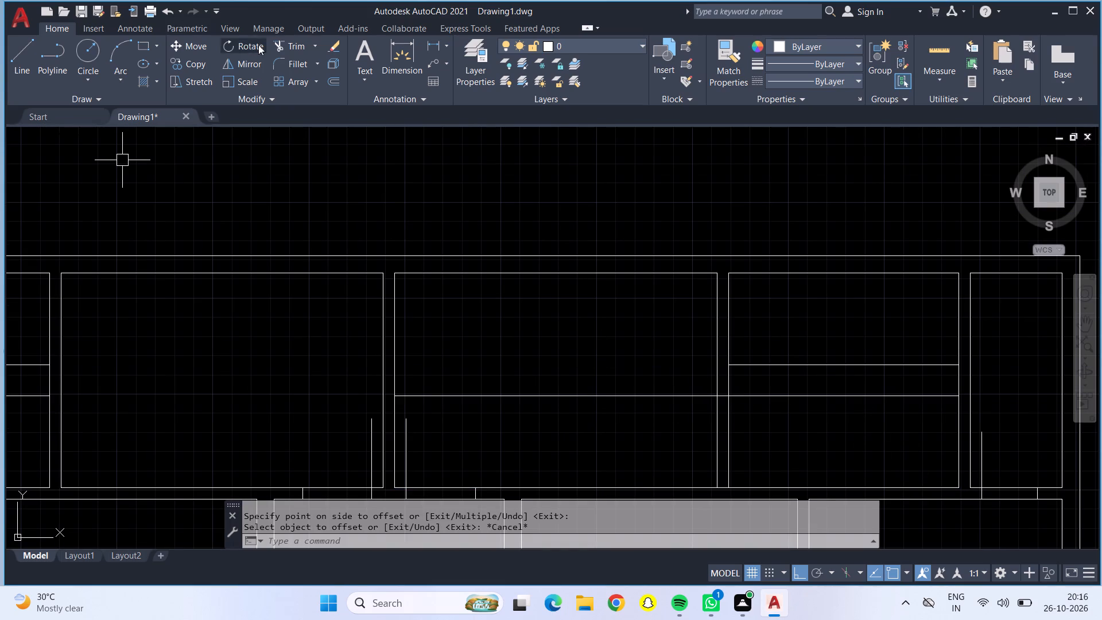
Trim the lower partition line where it runs through the adjoining bedroom and the wall between the rooms.
click(289, 42)
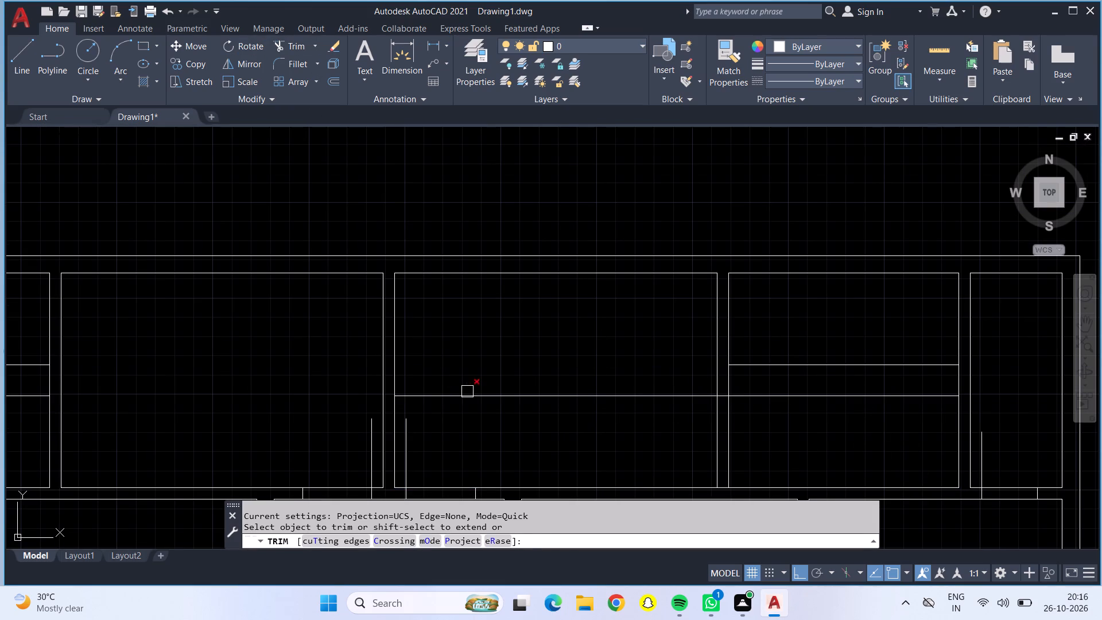
click(467, 392)
scroll(723, 402, down, 1)
scroll(723, 402, up, 2)
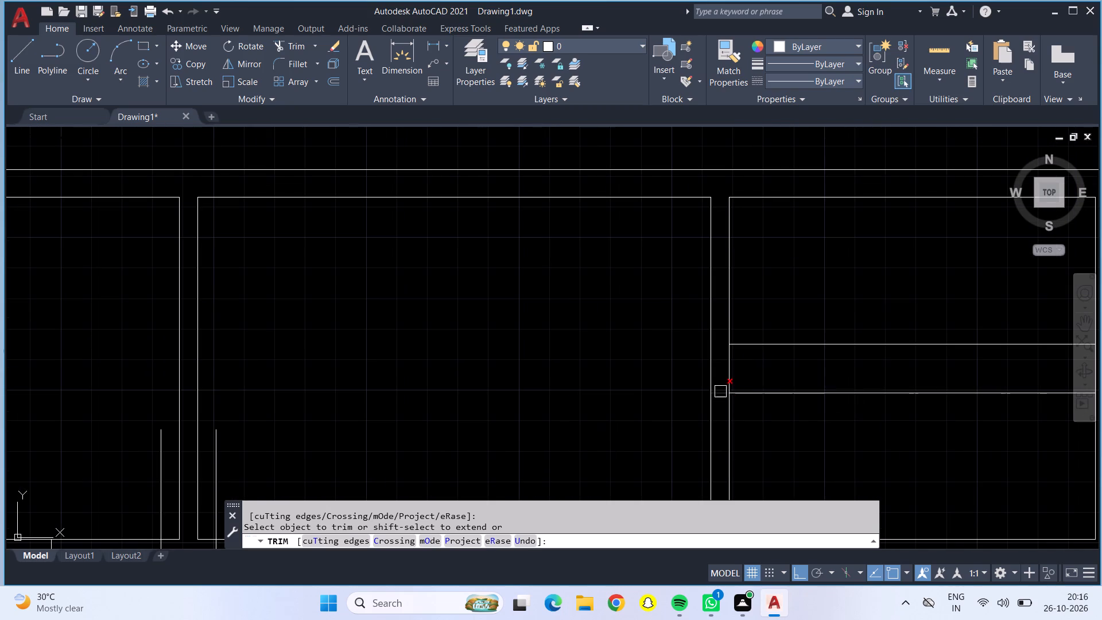
click(720, 392)
scroll(720, 392, down, 3)
middle_drag(770, 407, 738, 396)
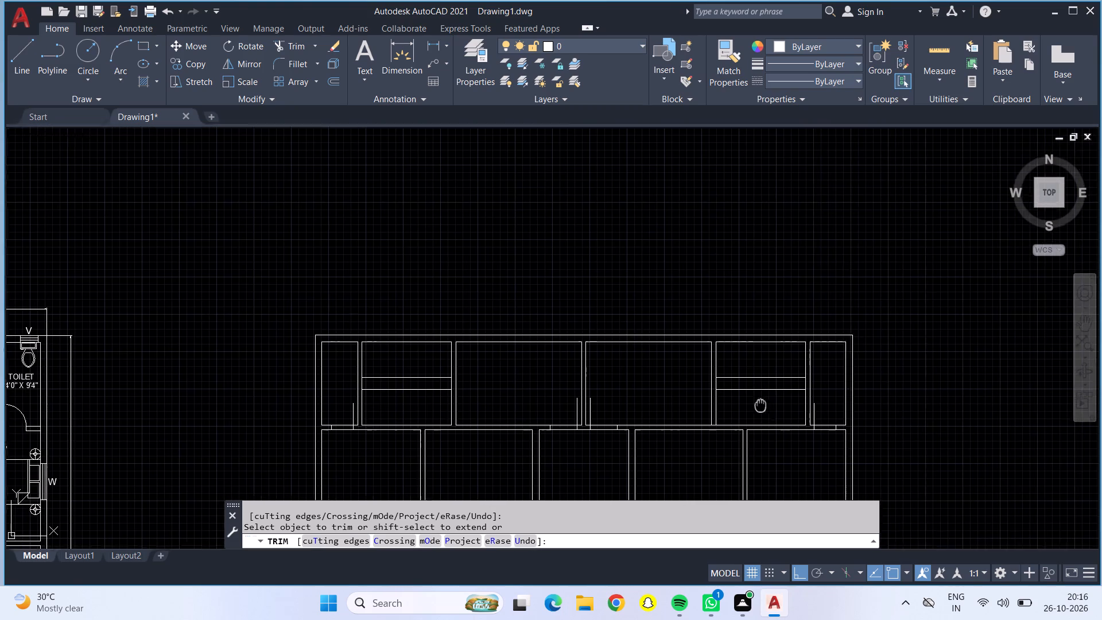
middle_drag(738, 396, 641, 240)
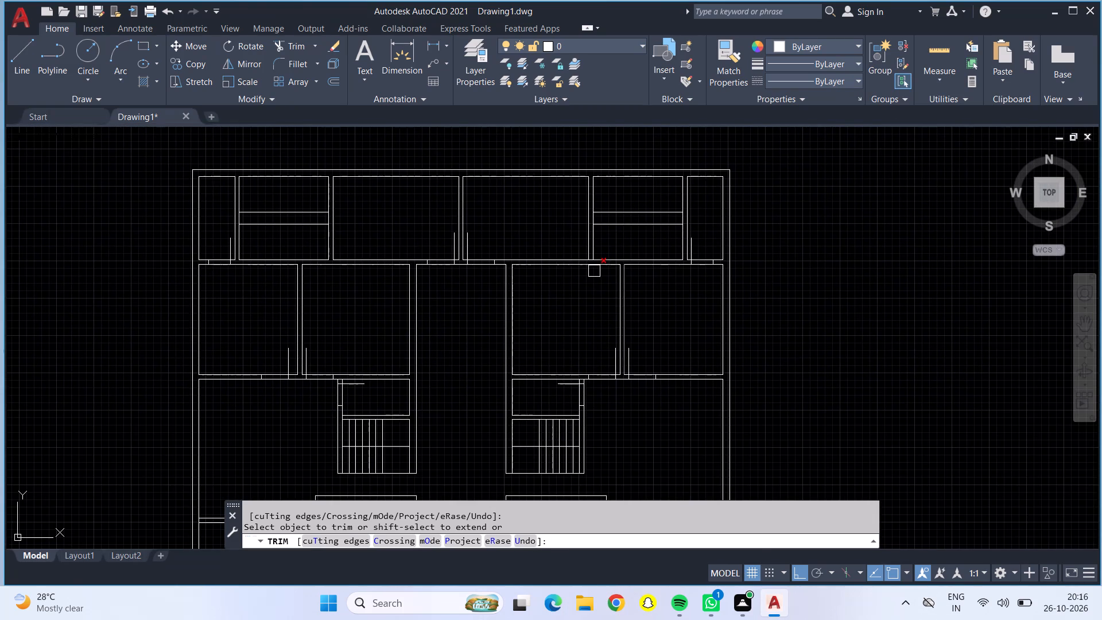
key(Escape)
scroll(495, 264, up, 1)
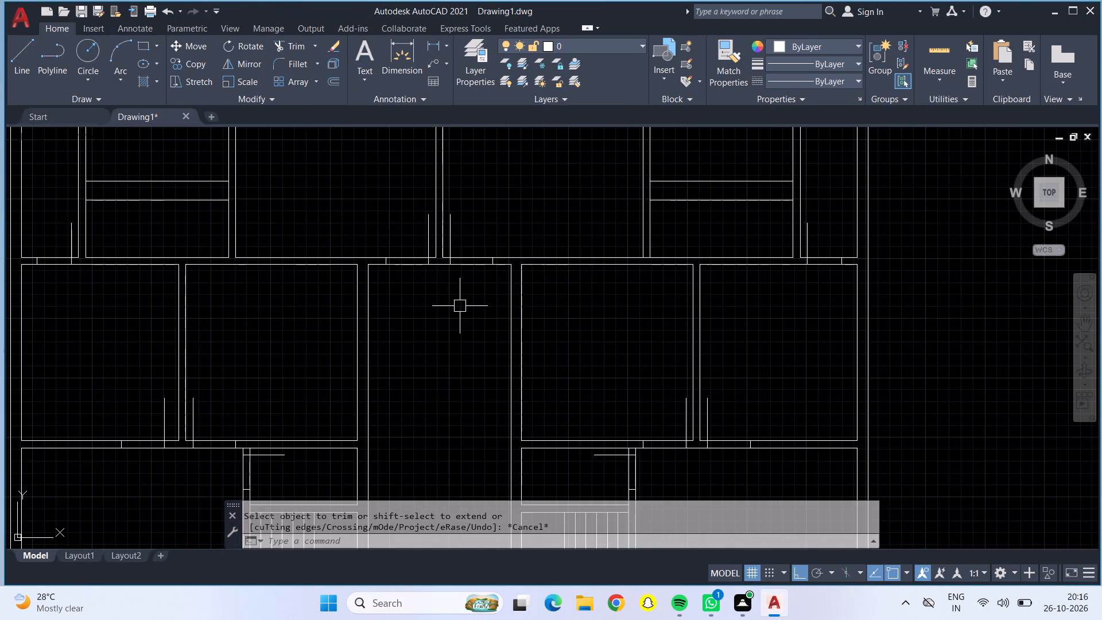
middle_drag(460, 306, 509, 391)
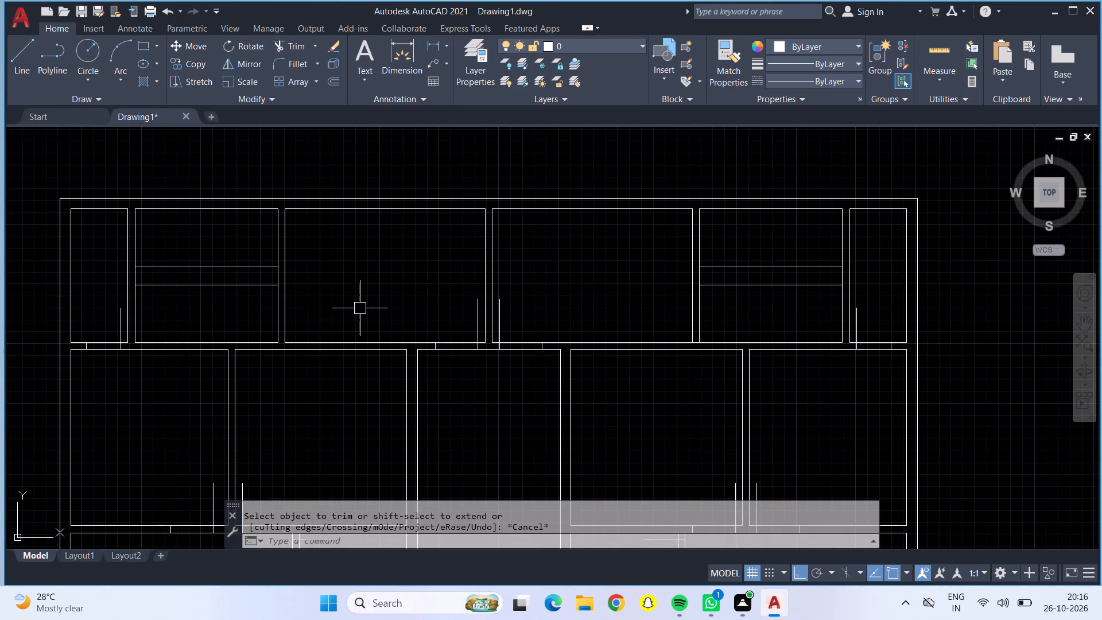
Draw a door opening about 2'5" wide in the lower wall of the second upper room from the left, 6" from its right corner, with a 2'5" leaf.
scroll(189, 350, up, 2)
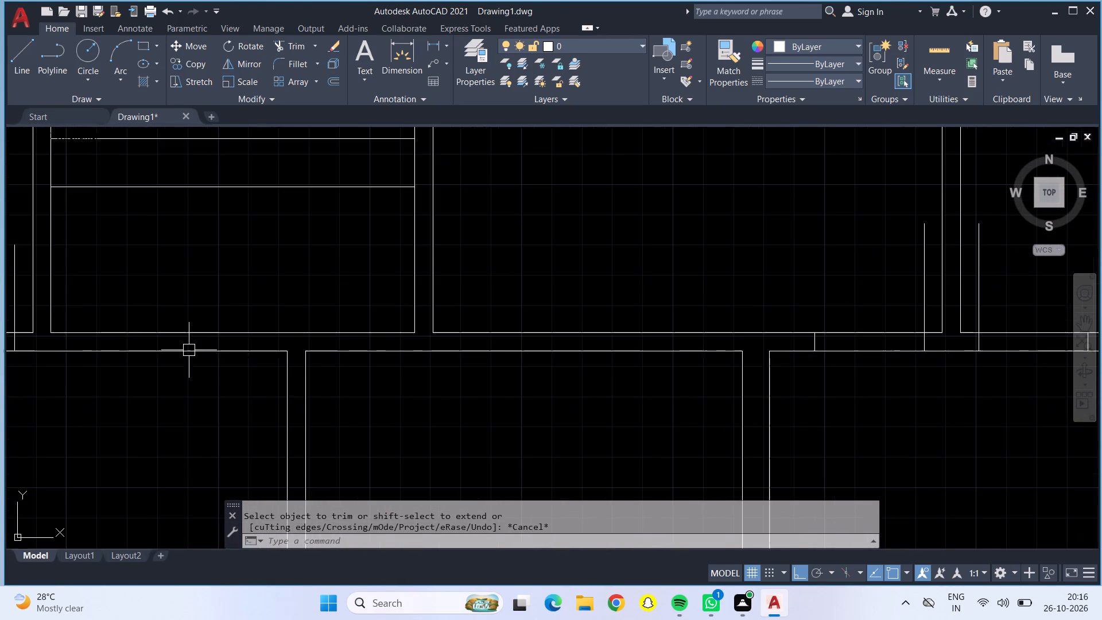
scroll(362, 351, up, 3)
middle_drag(362, 351, 245, 356)
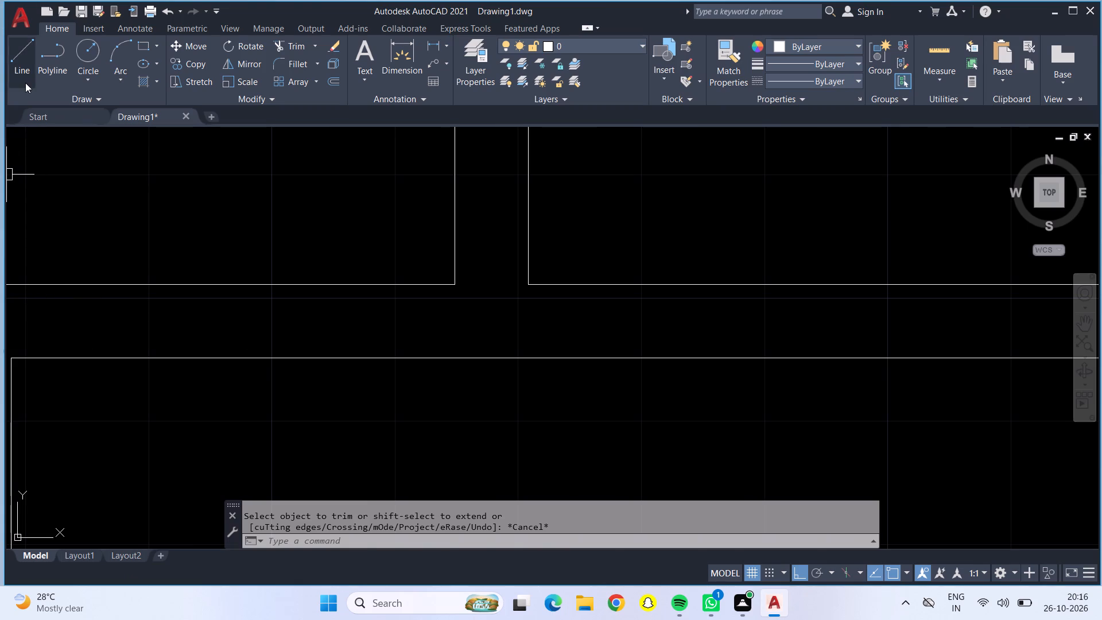
click(23, 78)
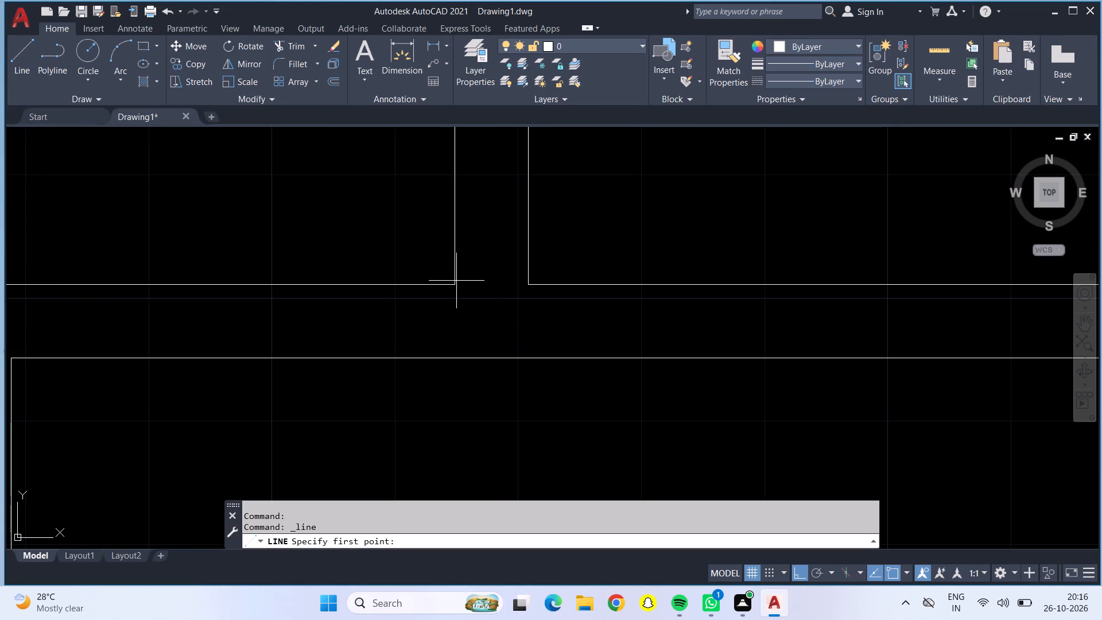
click(458, 281)
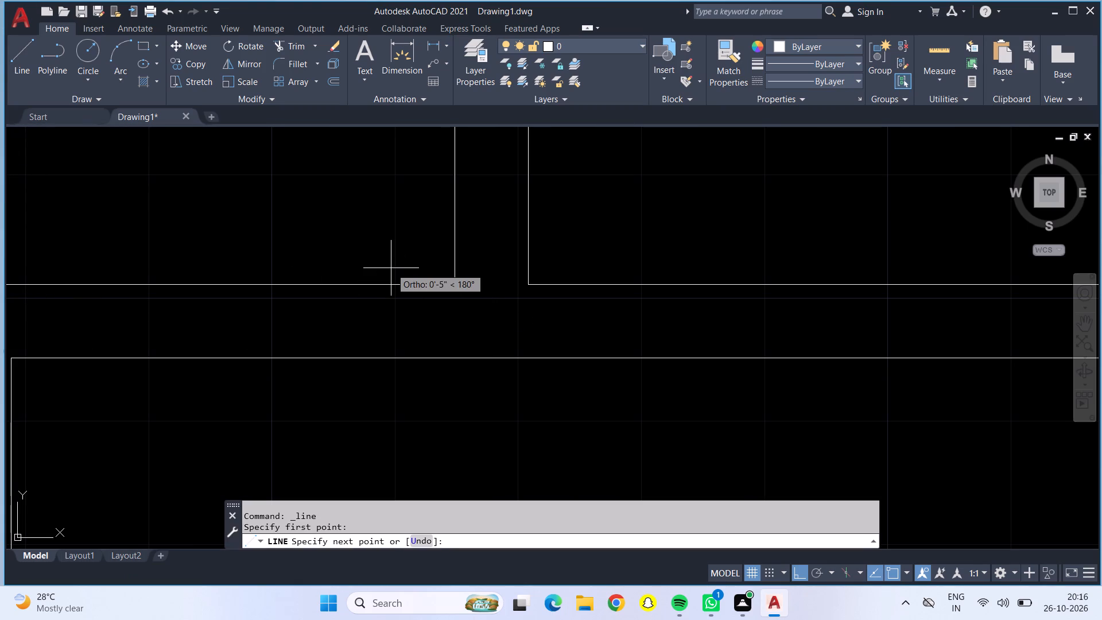
text(6")
key(Return)
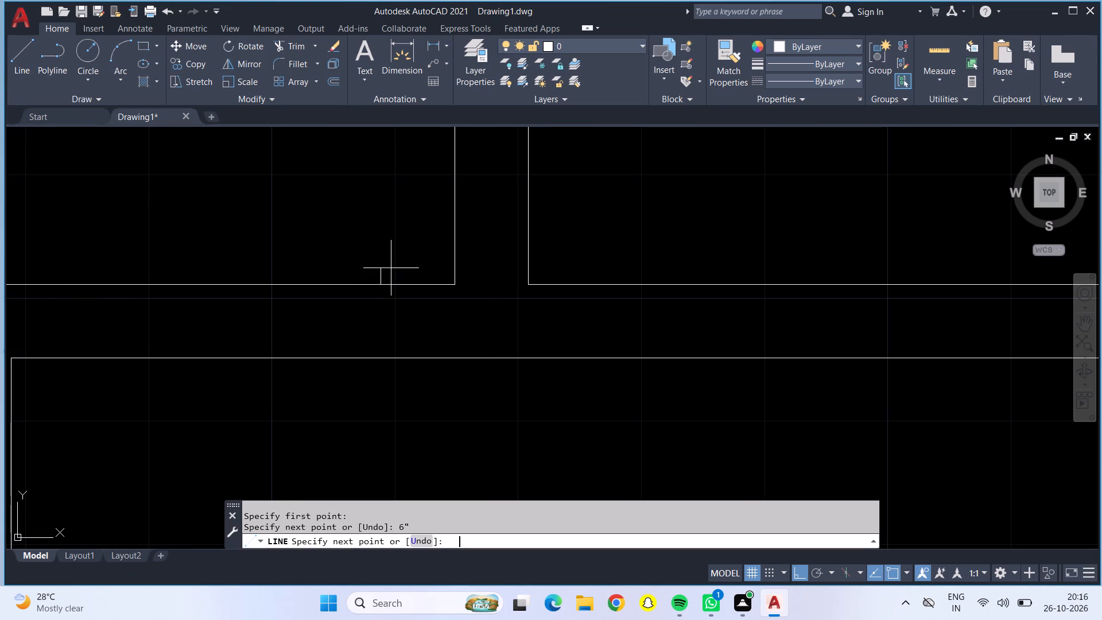
click(383, 361)
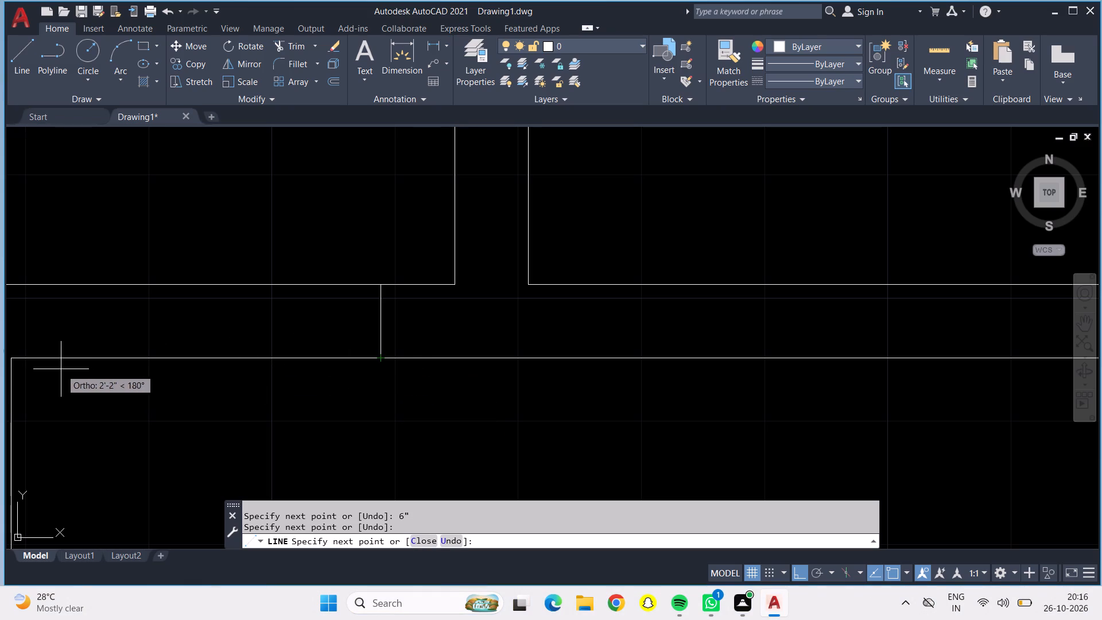
click(21, 363)
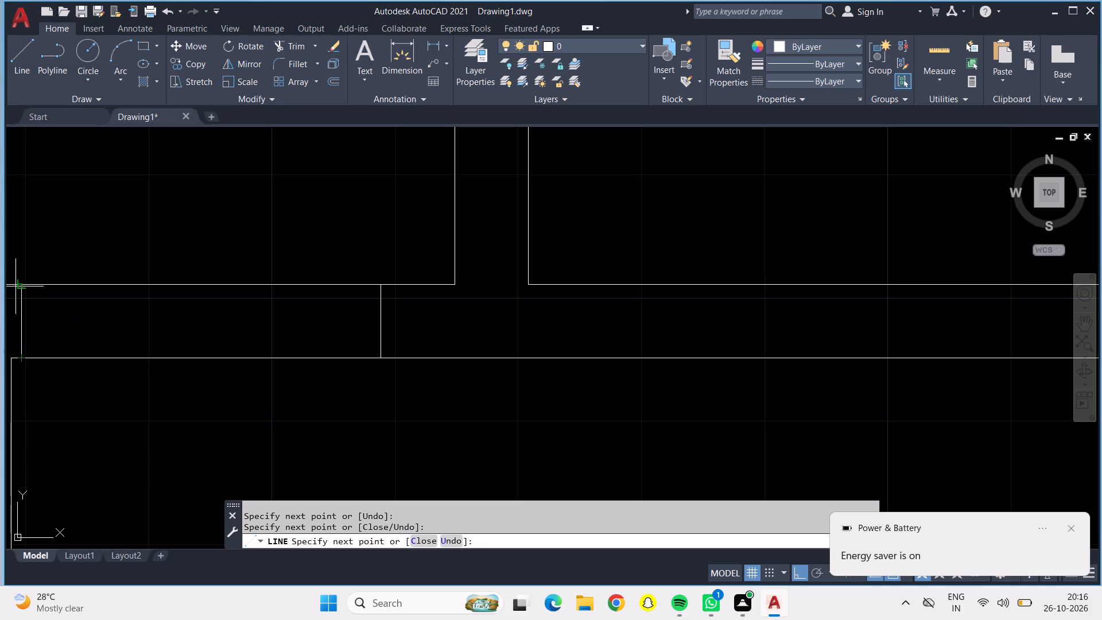
click(18, 278)
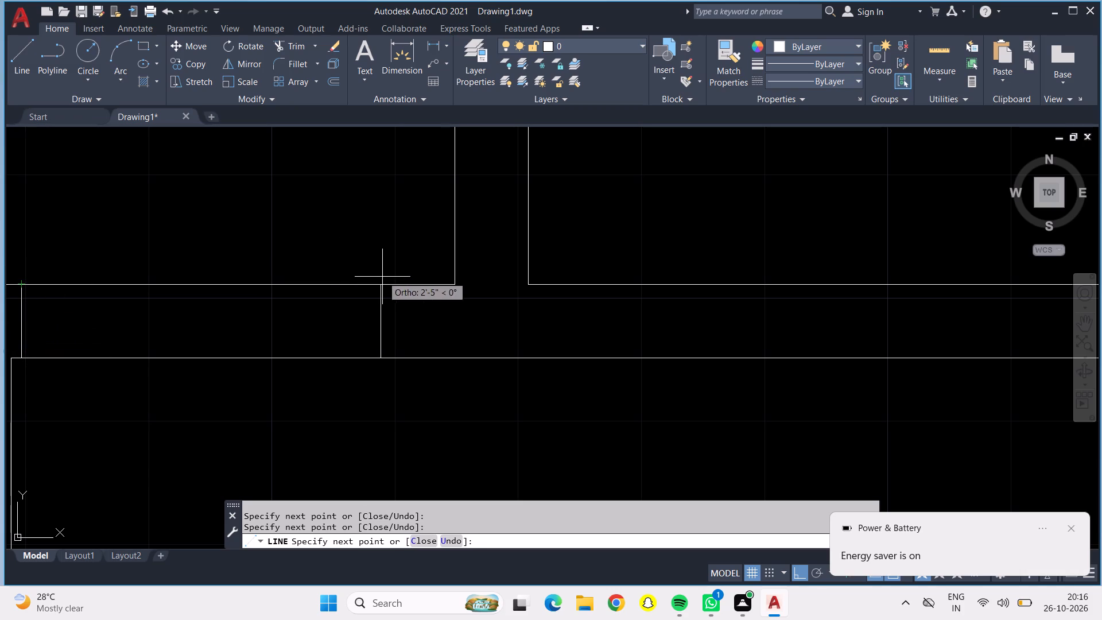
click(382, 280)
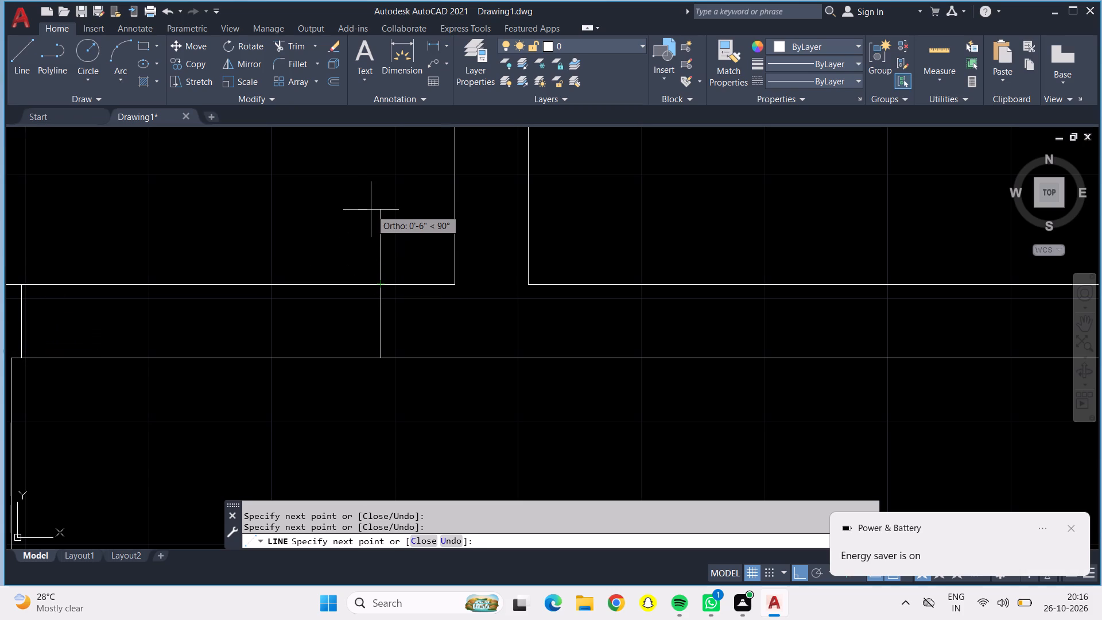
text(2'5")
key(Return)
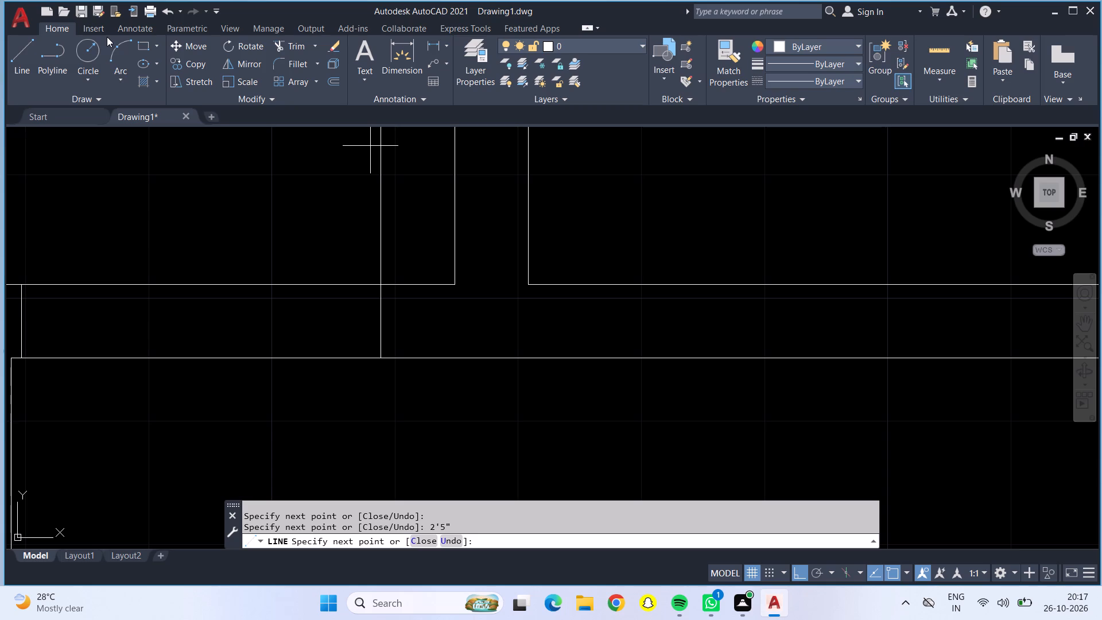
scroll(237, 290, down, 3)
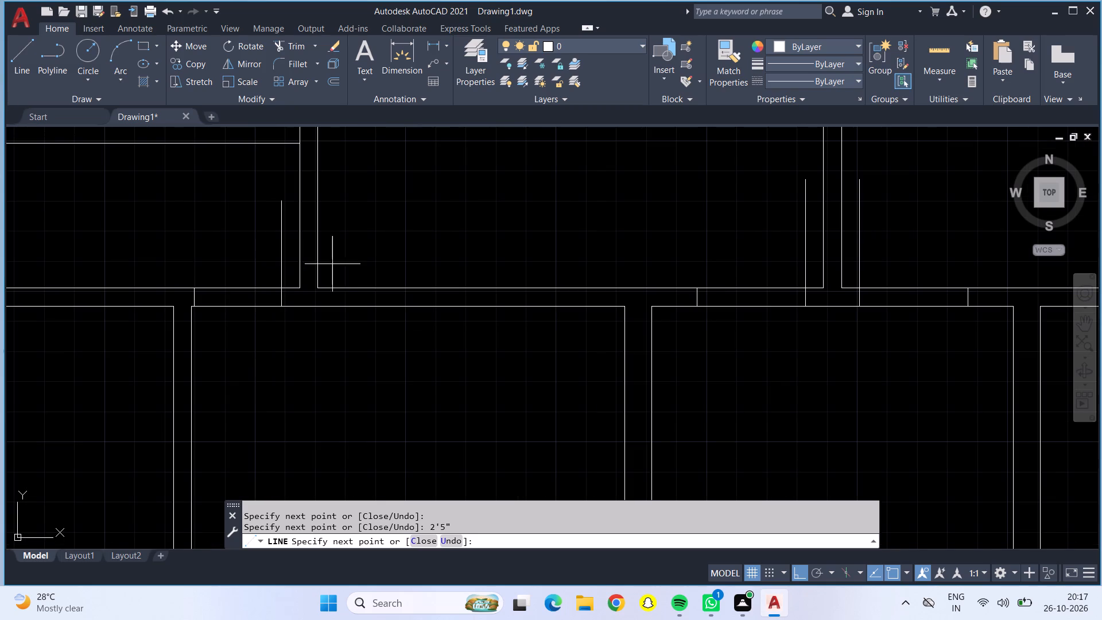
key(Escape)
Draw a 2'5" door opening between the second and third upper rooms, 6" below the top corner, with a 2'5" leaf into the upper toilet.
scroll(525, 231, down, 1)
middle_drag(519, 233, 300, 187)
scroll(398, 207, down, 1)
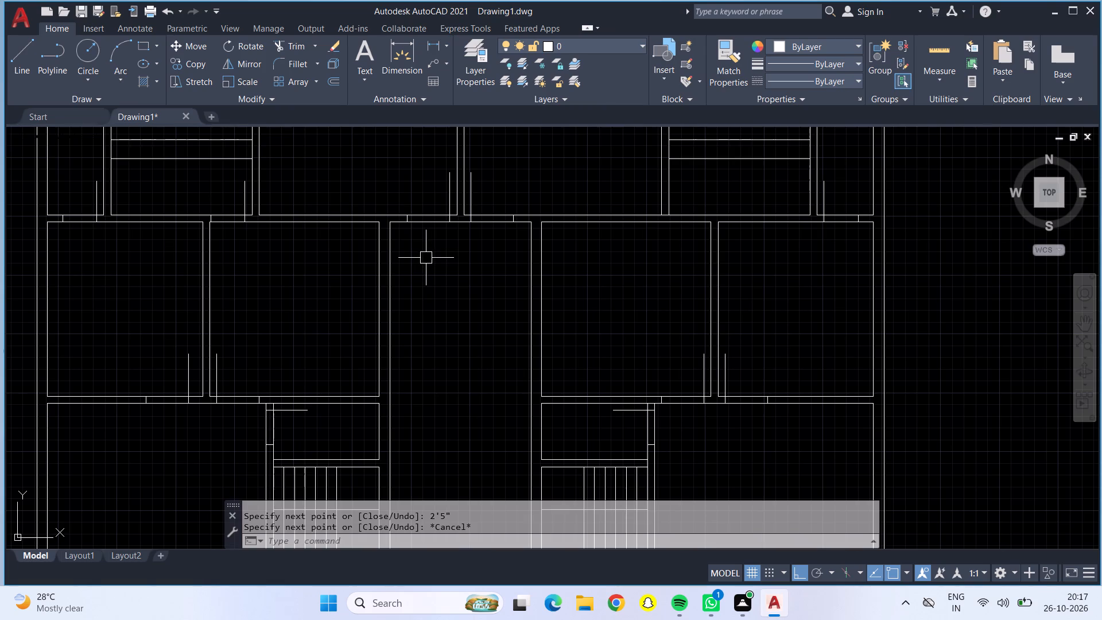
middle_drag(426, 258, 408, 326)
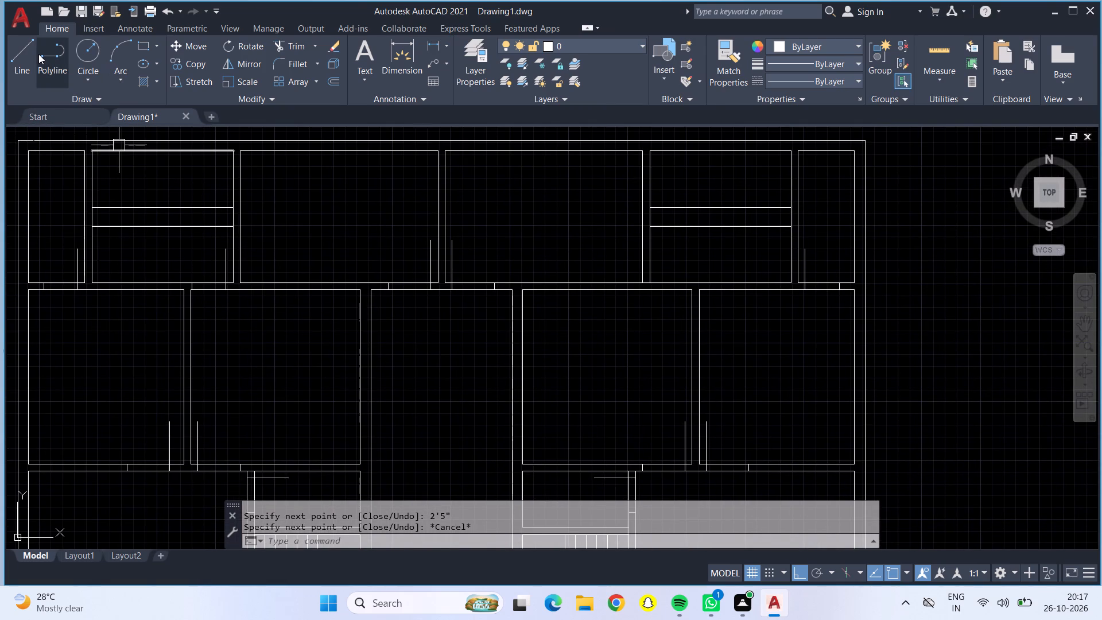
click(15, 51)
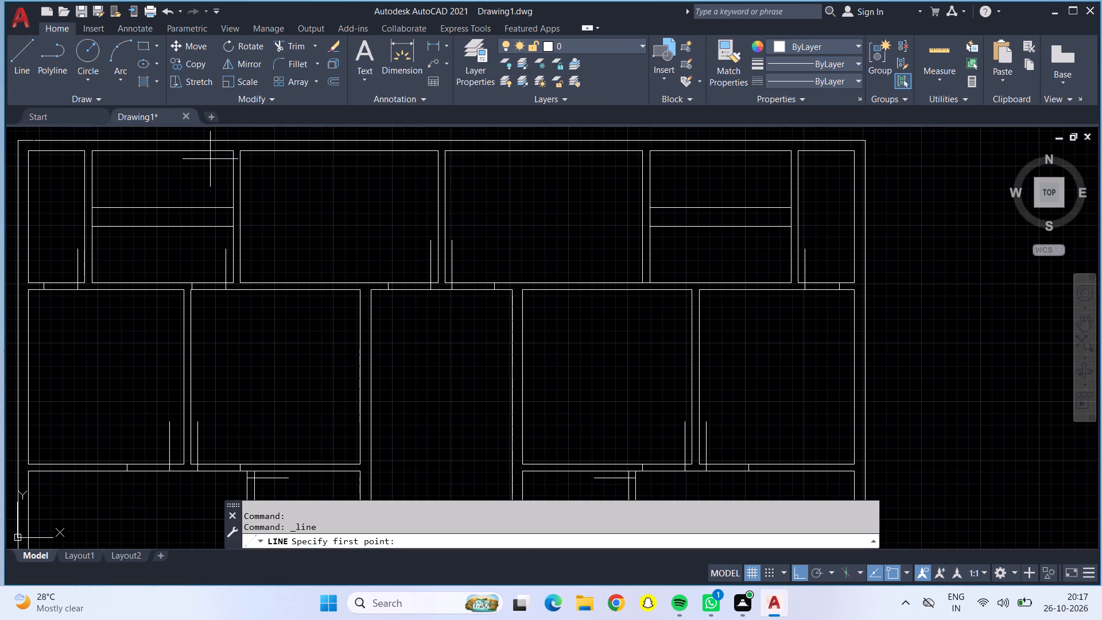
scroll(216, 158, up, 2)
click(255, 142)
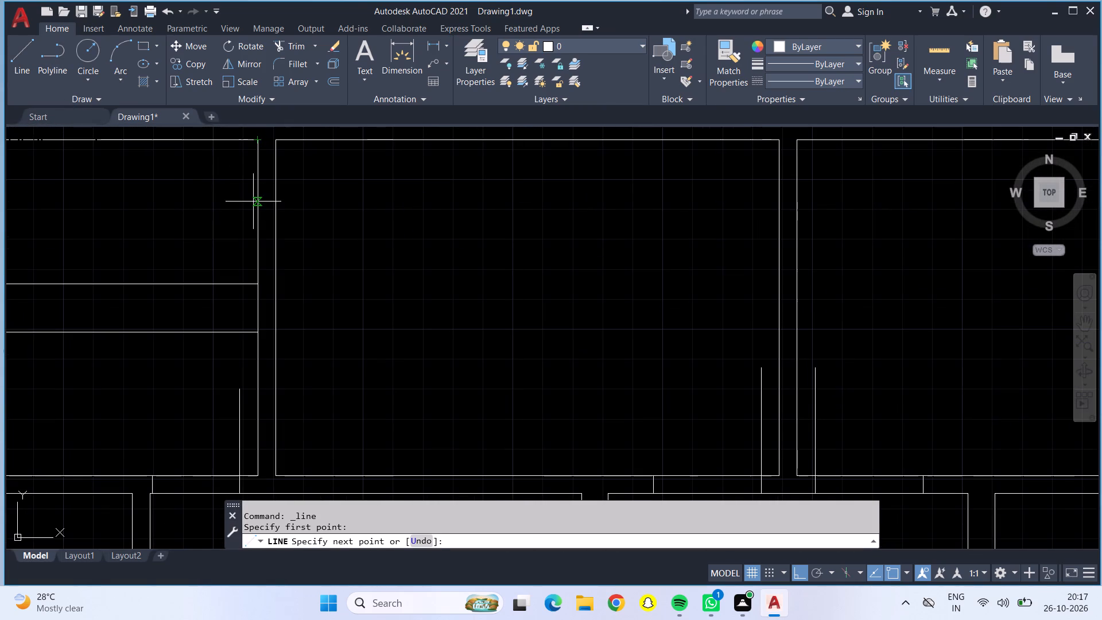
key(6)
key(shift+quotedbl)
key(Return)
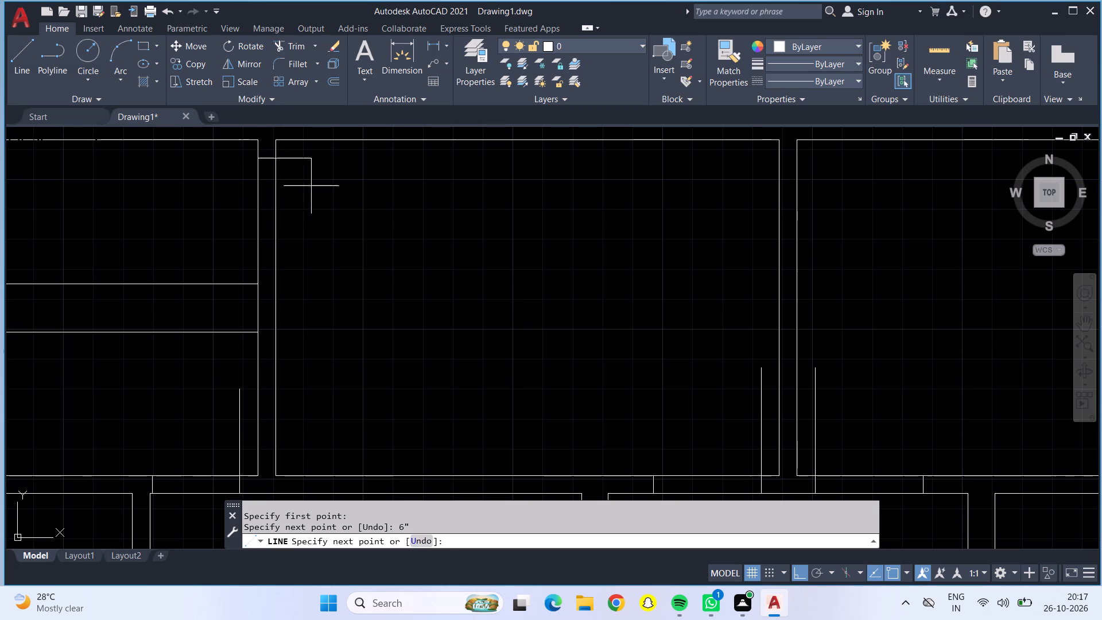
click(274, 158)
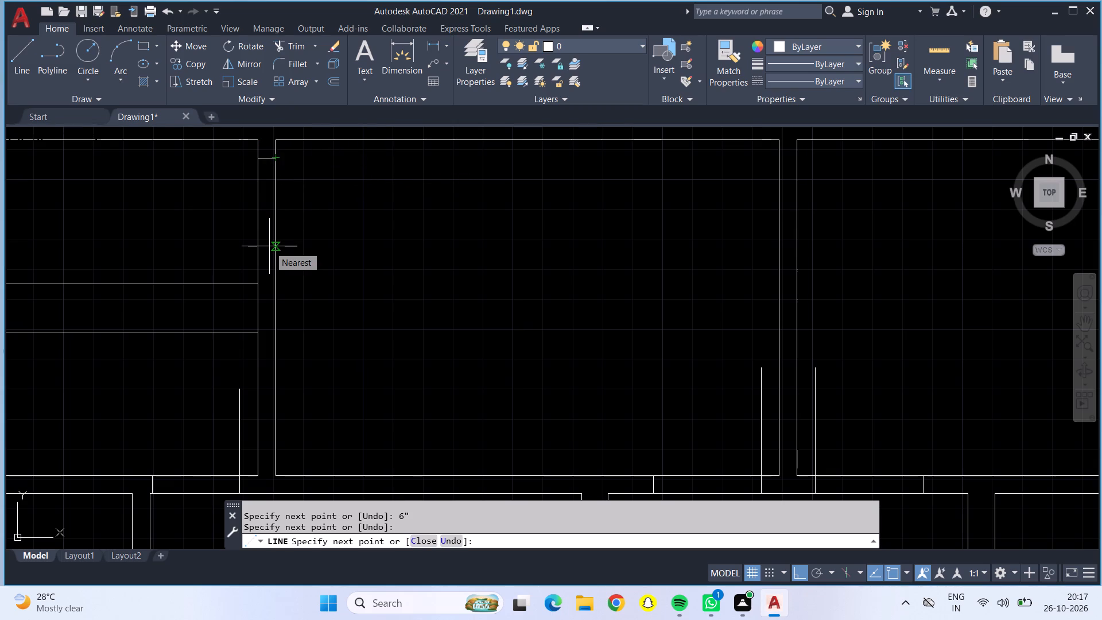
text(2'5")
key(Return)
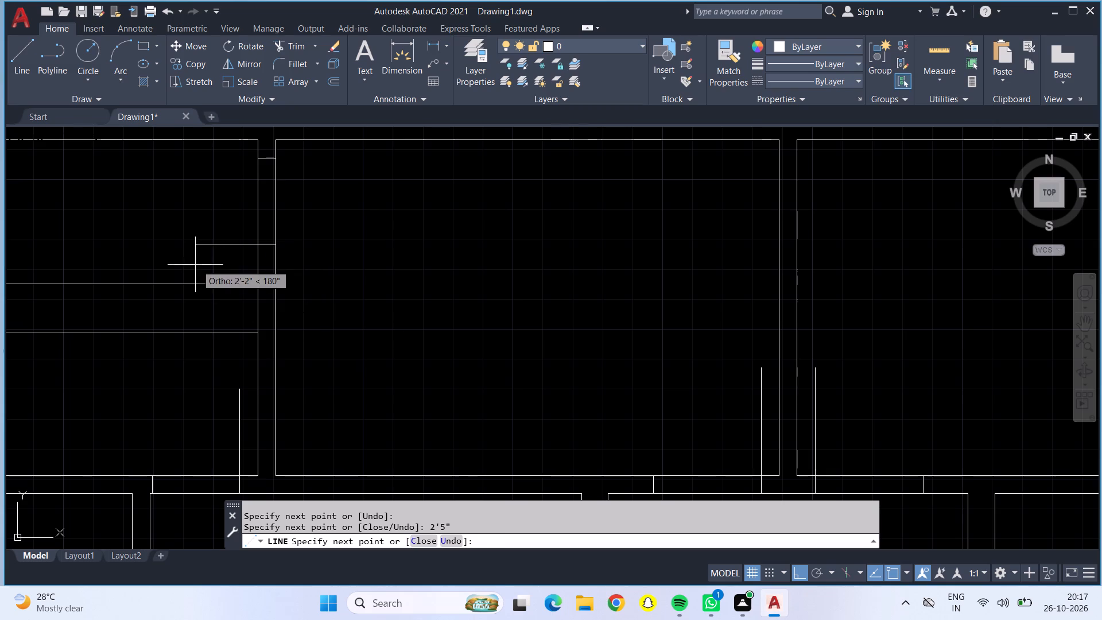
click(261, 247)
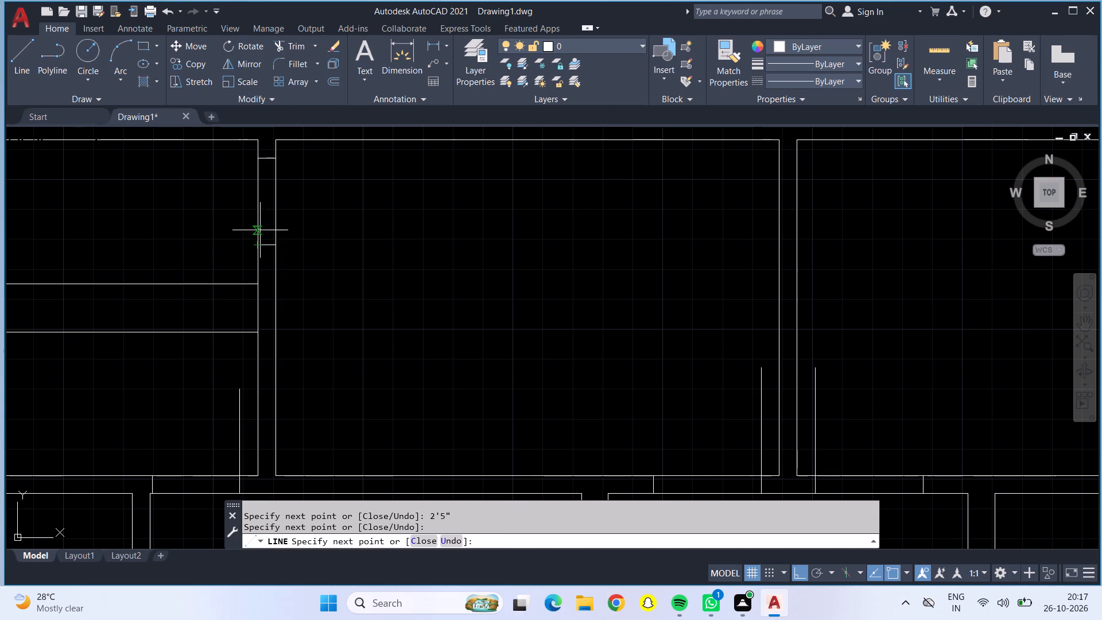
click(257, 160)
text(2'5")
key(Return)
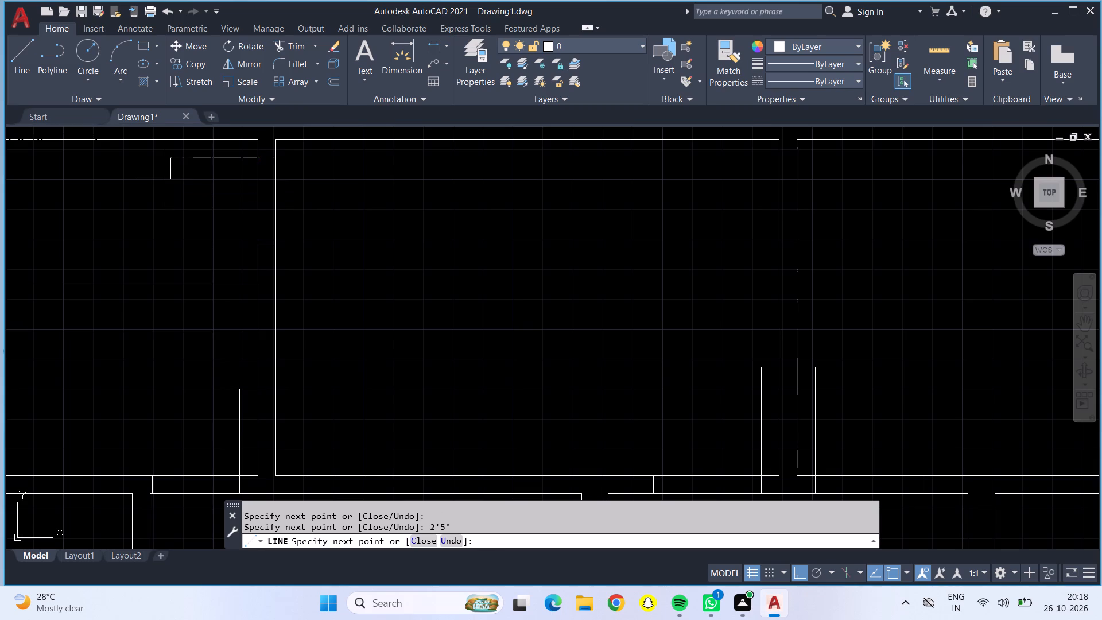
key(Return)
Draw the matching 2'5" door opening between the fourth and fifth upper rooms, 6" below the top corner, with a 2'5" leaf into the toilet.
scroll(168, 195, down, 2)
middle_drag(377, 261, 185, 289)
middle_click(185, 289)
click(17, 57)
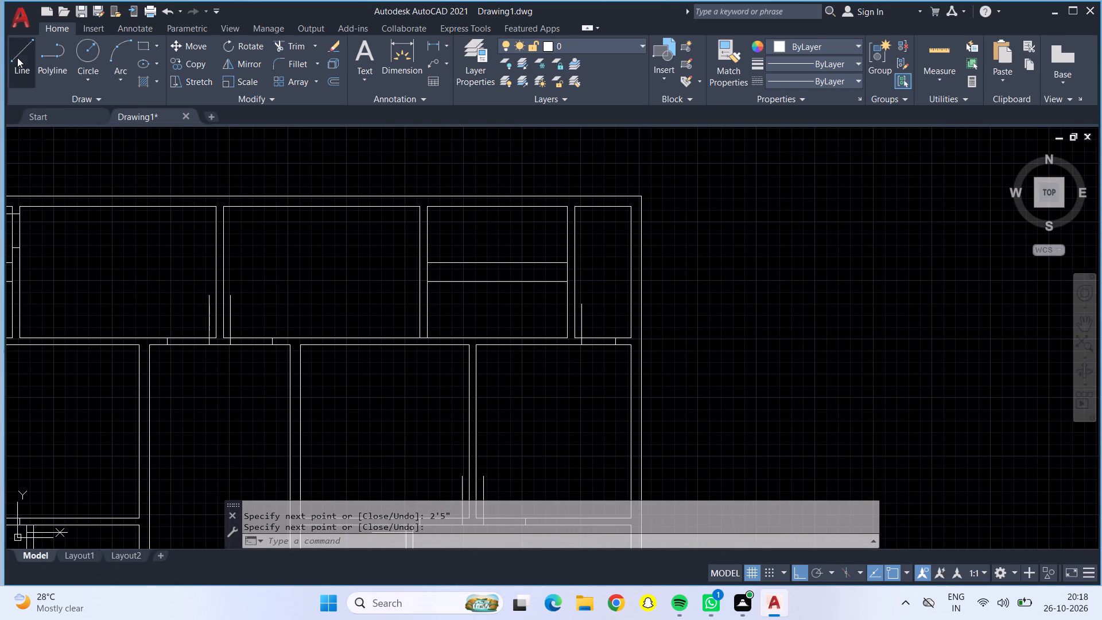
scroll(406, 226, up, 1)
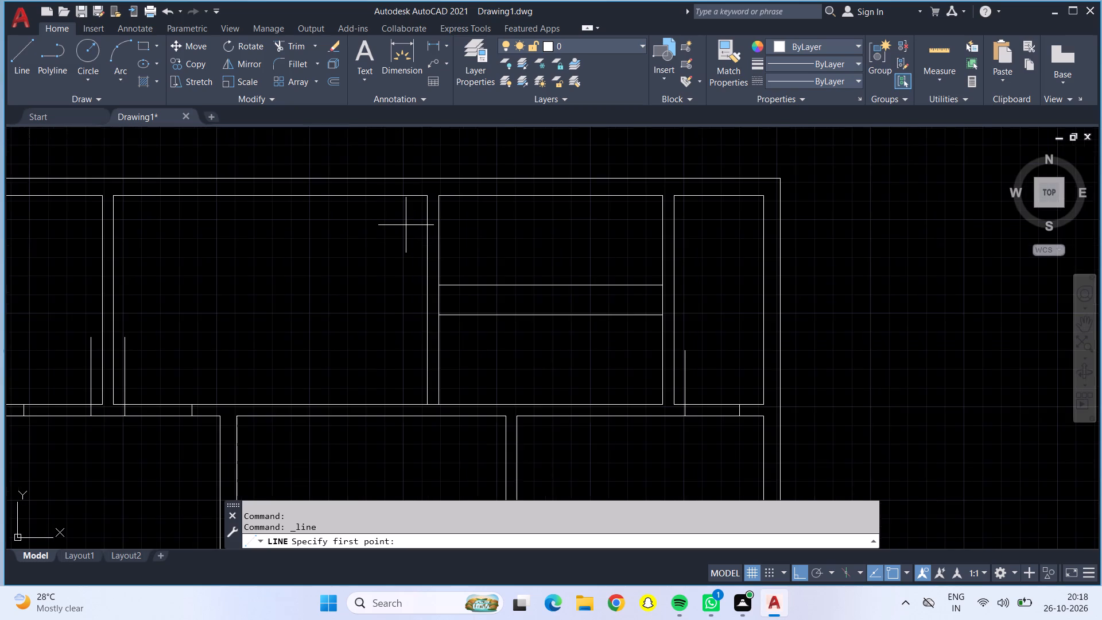
middle_drag(398, 225, 278, 245)
scroll(320, 222, up, 2)
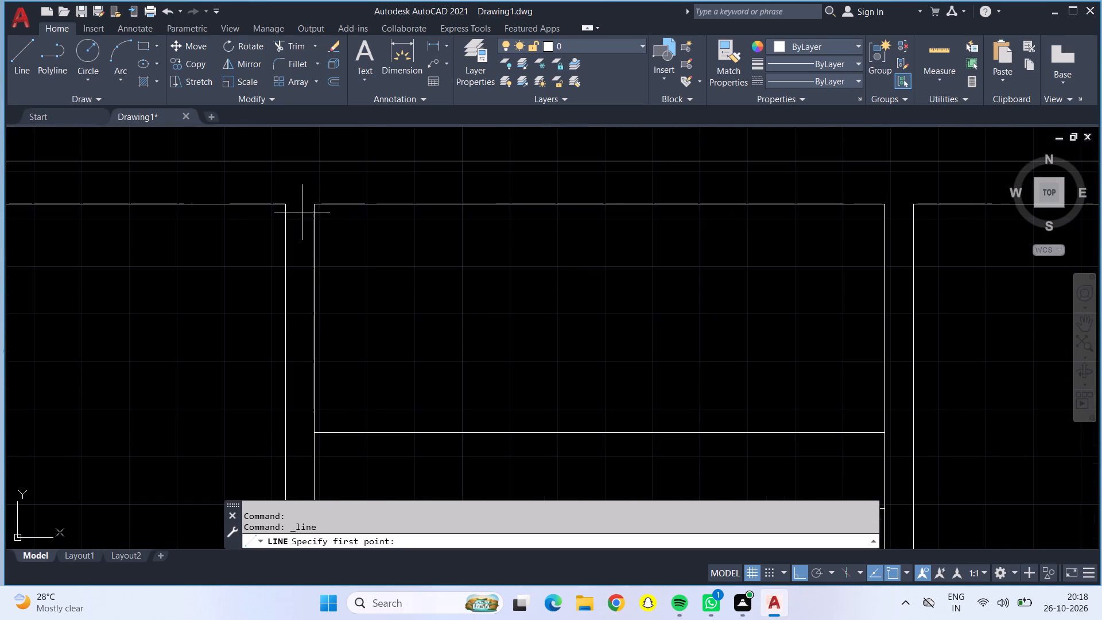
click(315, 205)
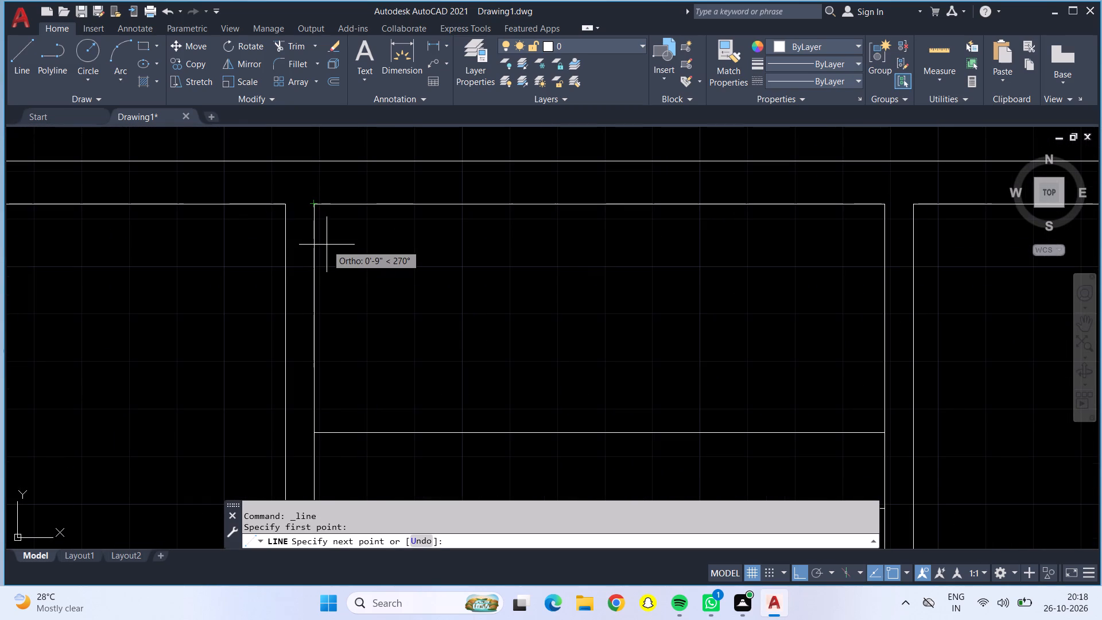
text(6")
key(Return)
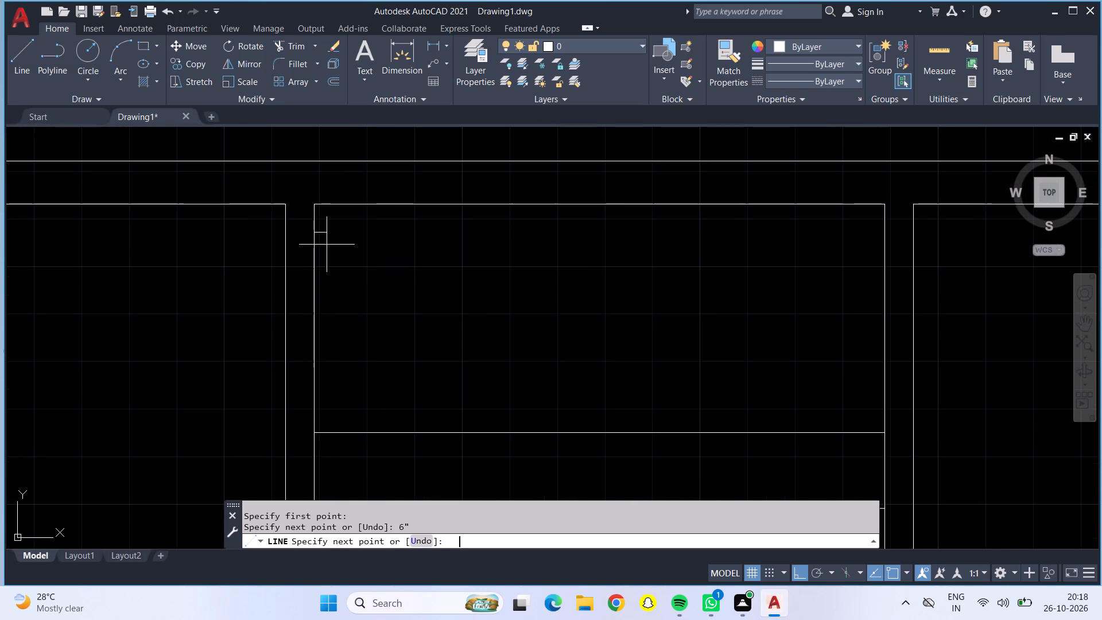
click(286, 232)
text(2'5")
key(Return)
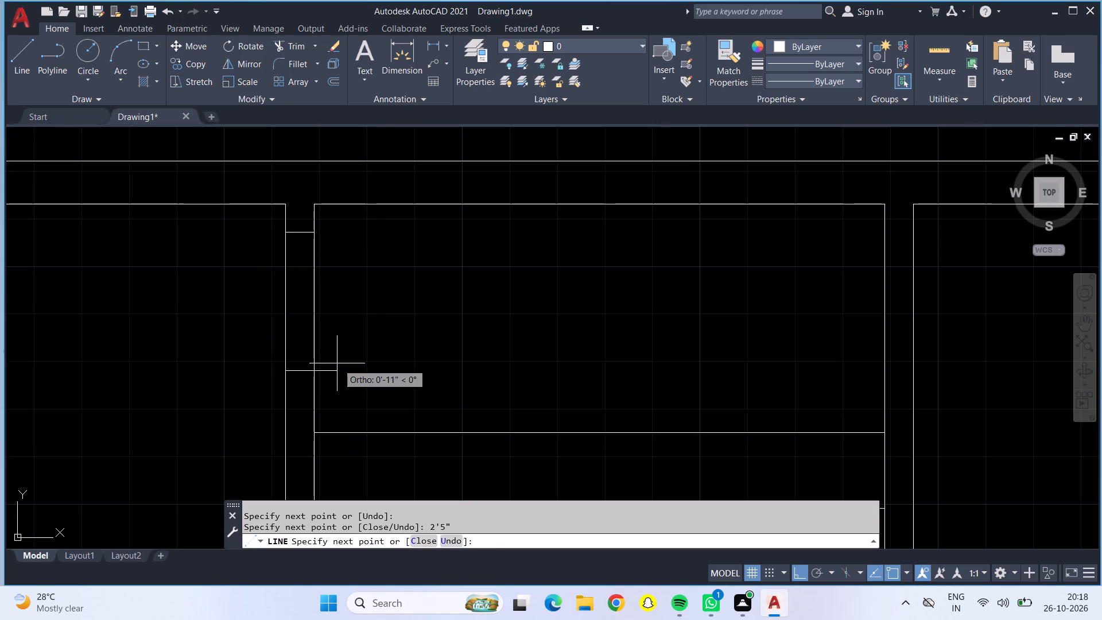
click(317, 369)
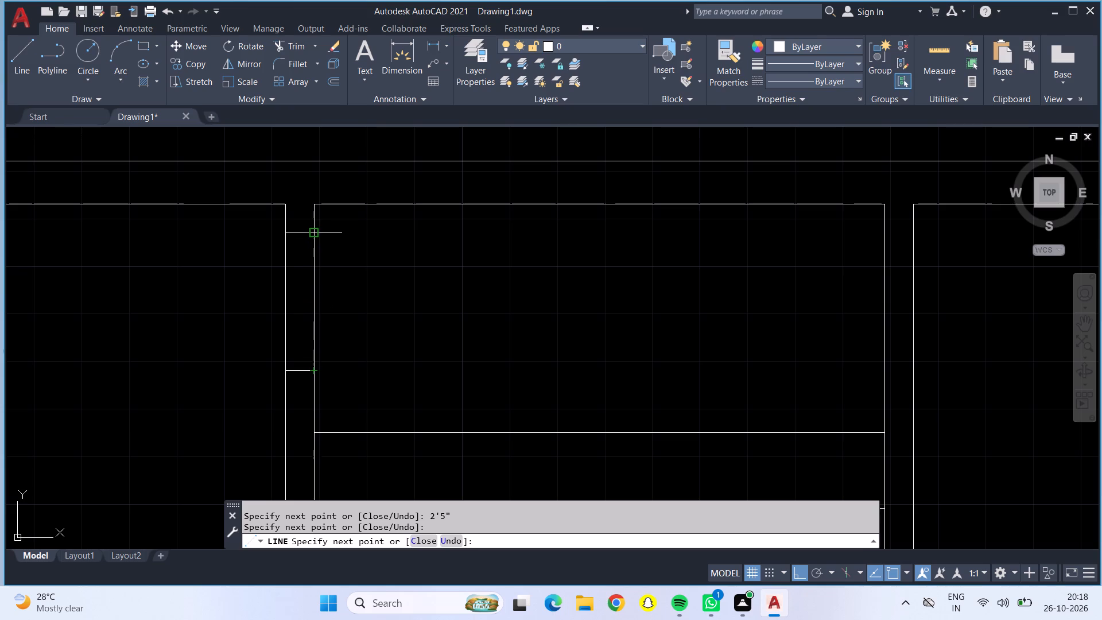
click(315, 230)
text(2'5")
key(Return)
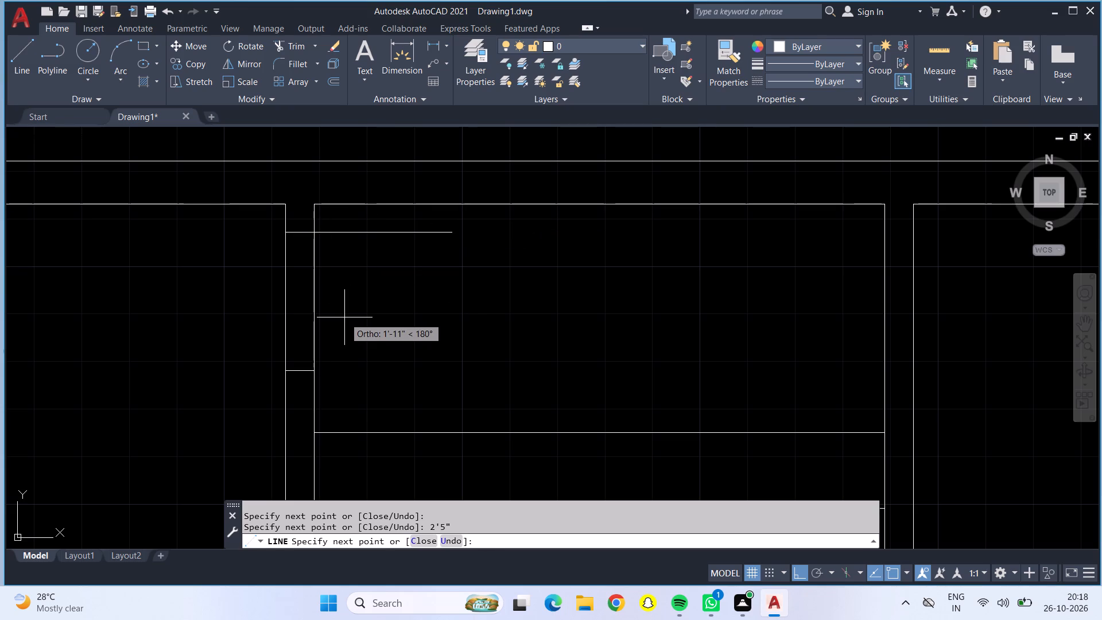
key(Return)
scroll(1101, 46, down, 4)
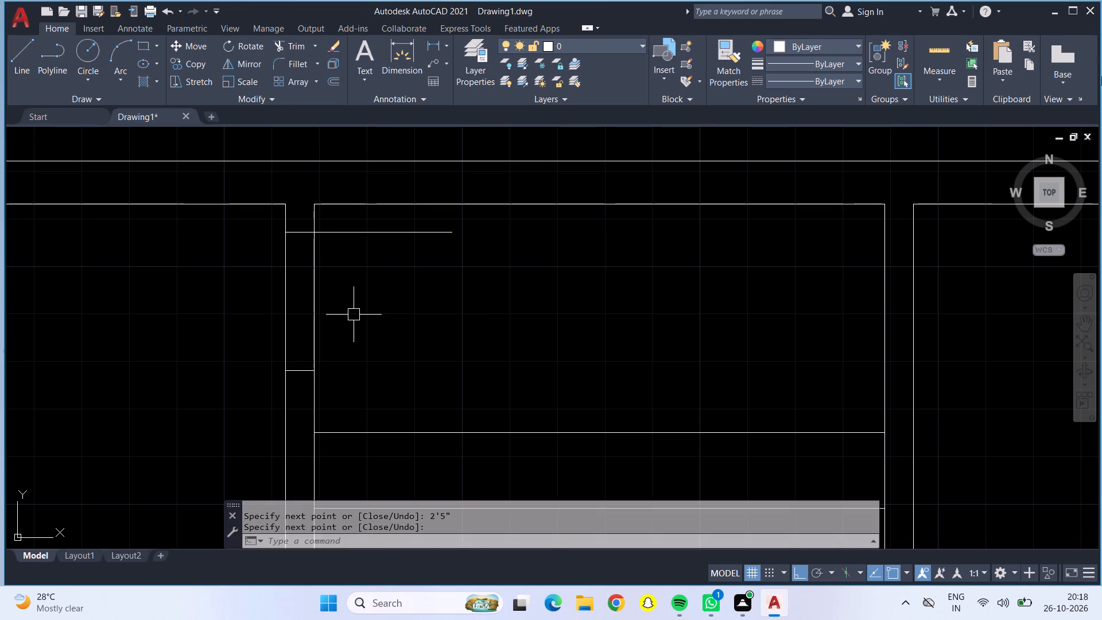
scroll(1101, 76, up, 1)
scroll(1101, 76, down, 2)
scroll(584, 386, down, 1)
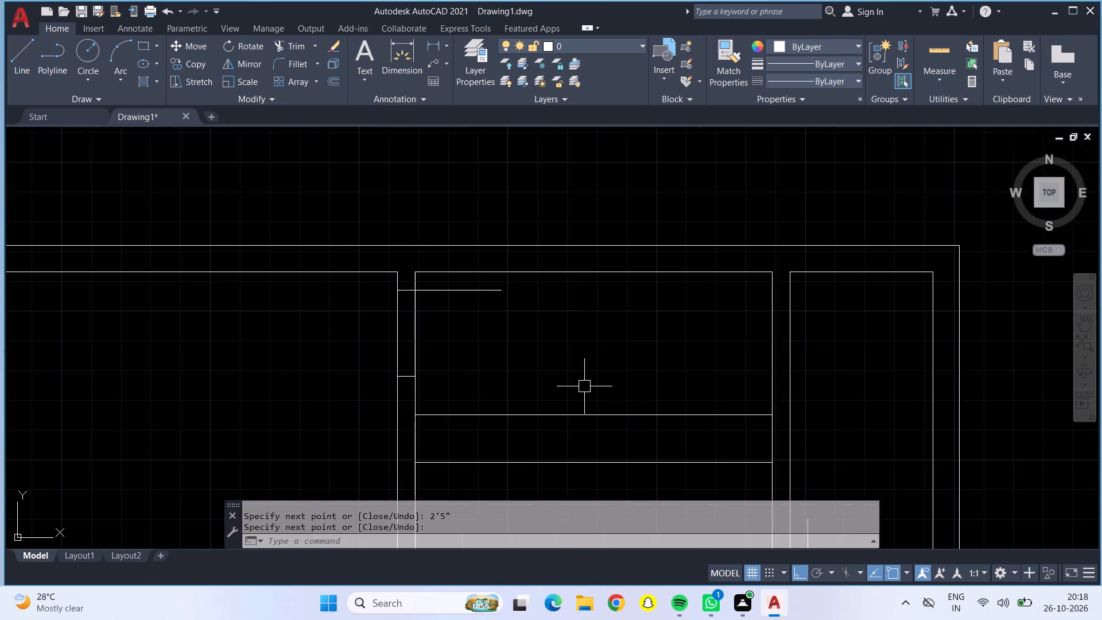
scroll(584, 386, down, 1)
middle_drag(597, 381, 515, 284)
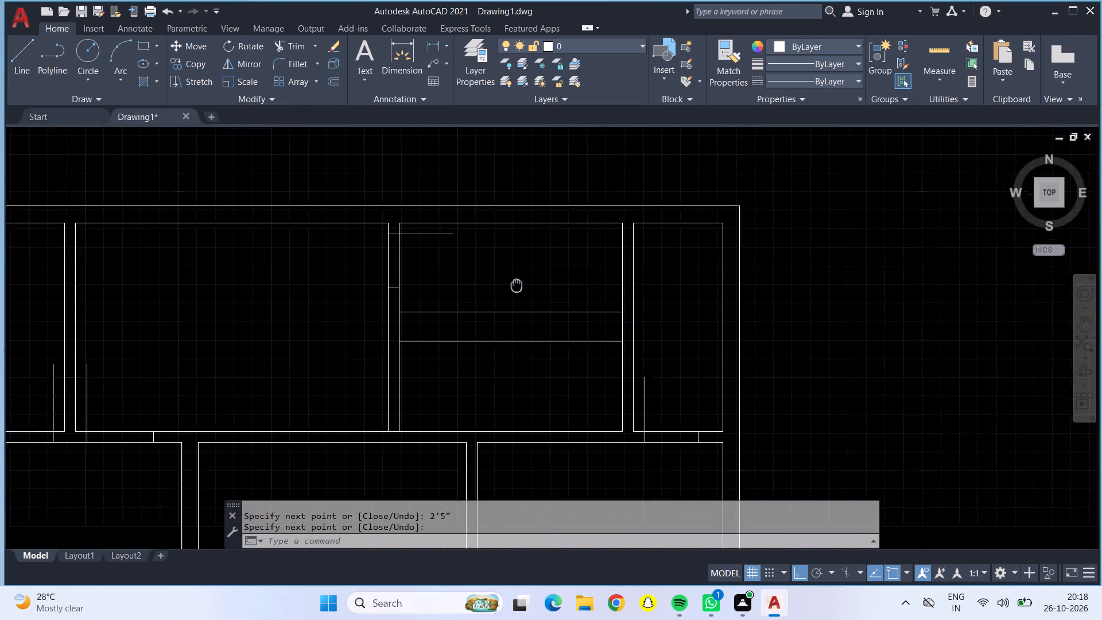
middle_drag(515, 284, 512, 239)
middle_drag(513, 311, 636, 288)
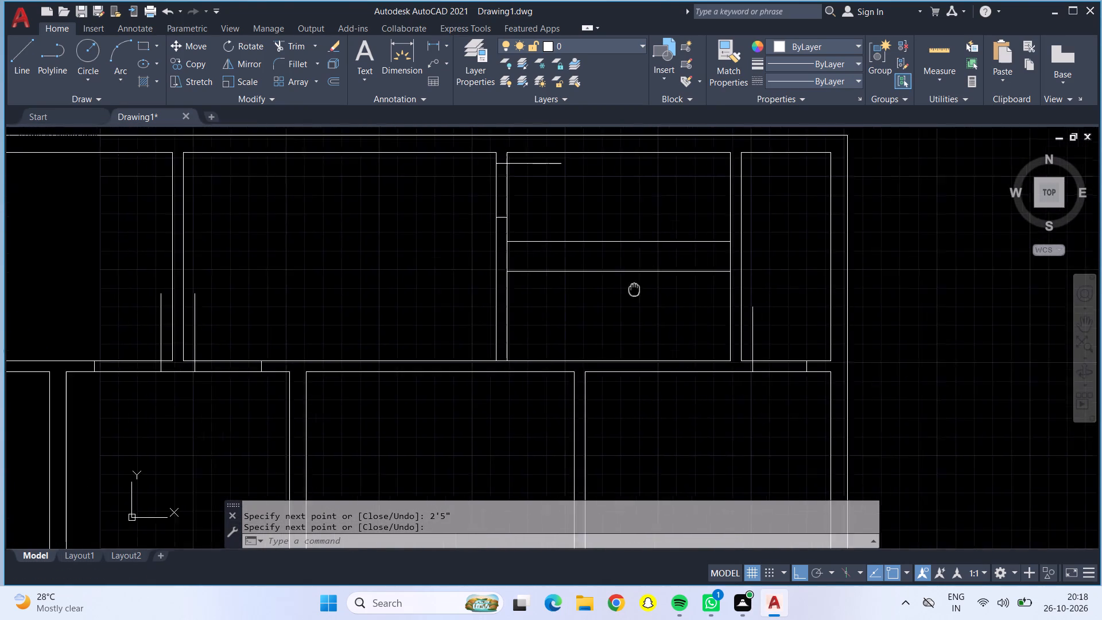
Draw the matching door opening in the fifth upper room's lower wall, 6" from its left corner to just before the dividing wall below, with a 2'5" leaf.
middle_drag(636, 288, 666, 271)
scroll(563, 271, down, 1)
middle_drag(429, 260, 520, 212)
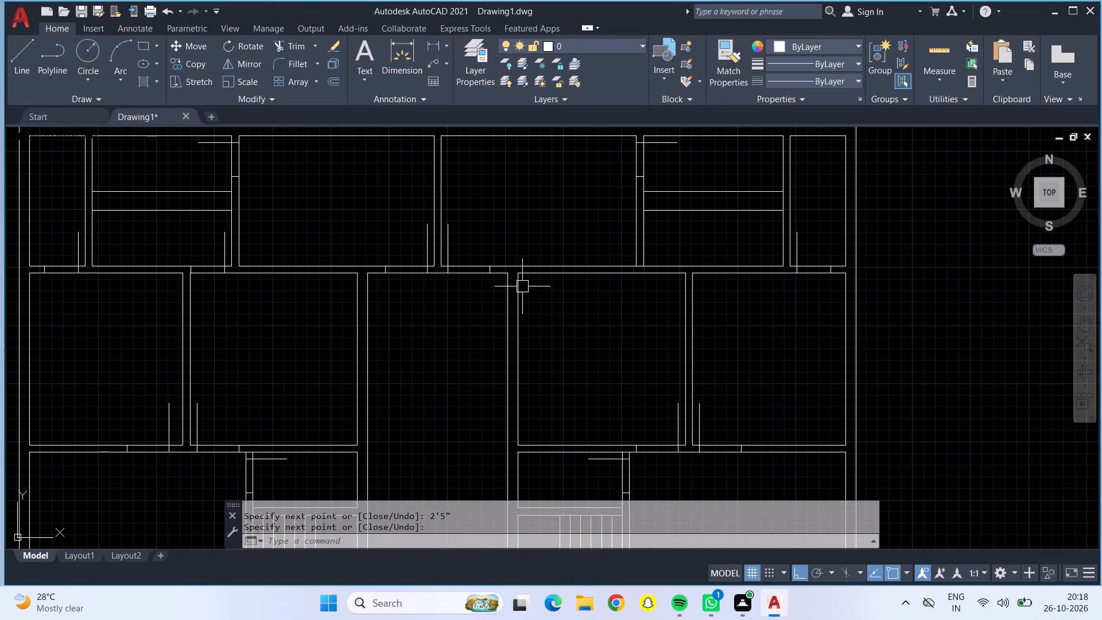
middle_drag(546, 347, 416, 321)
middle_drag(531, 290, 362, 333)
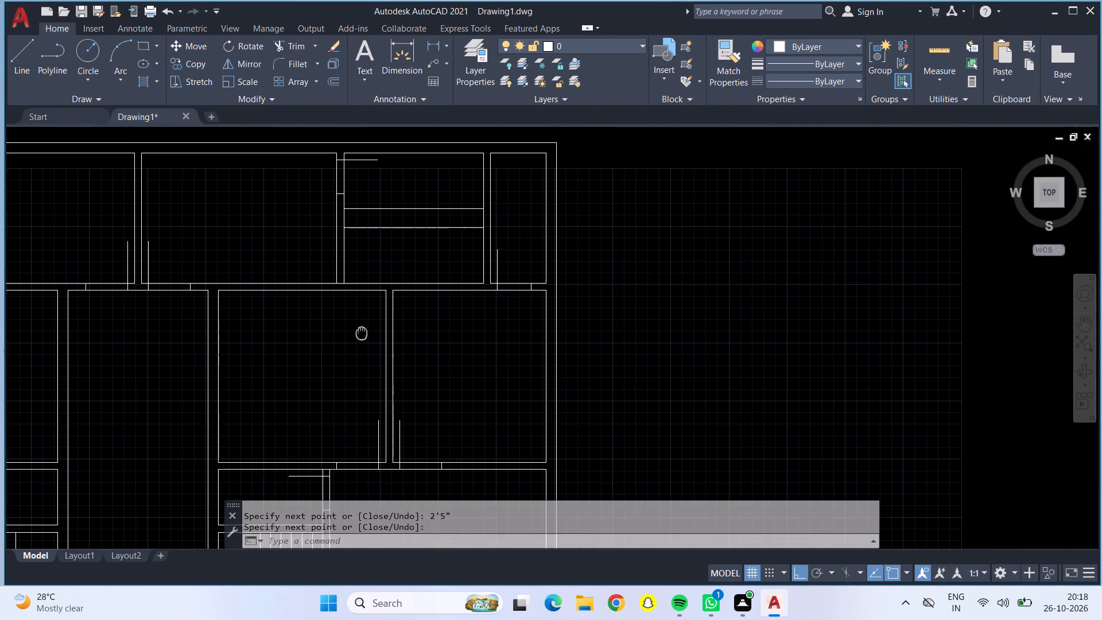
middle_drag(362, 333, 360, 334)
scroll(355, 336, down, 1)
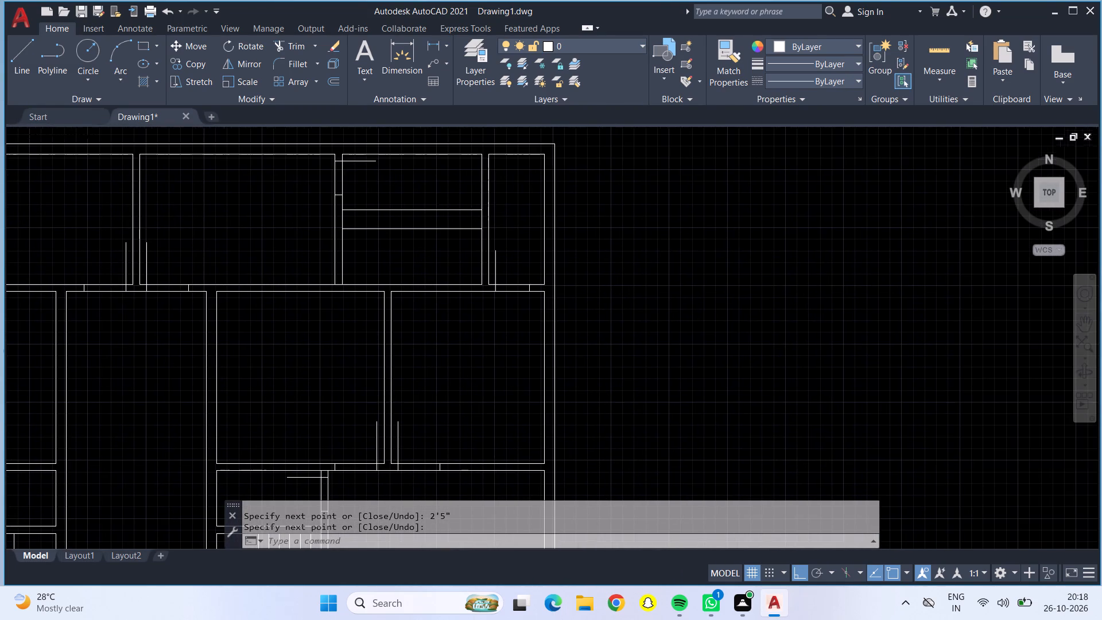
middle_drag(355, 336, 515, 317)
middle_click(515, 317)
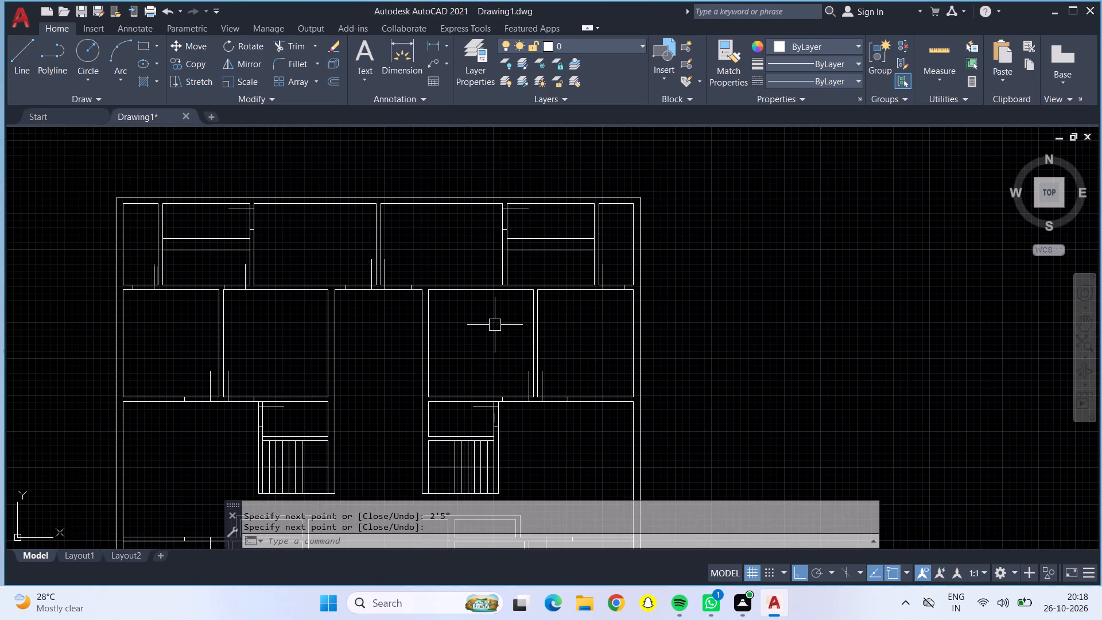
middle_drag(494, 325, 338, 338)
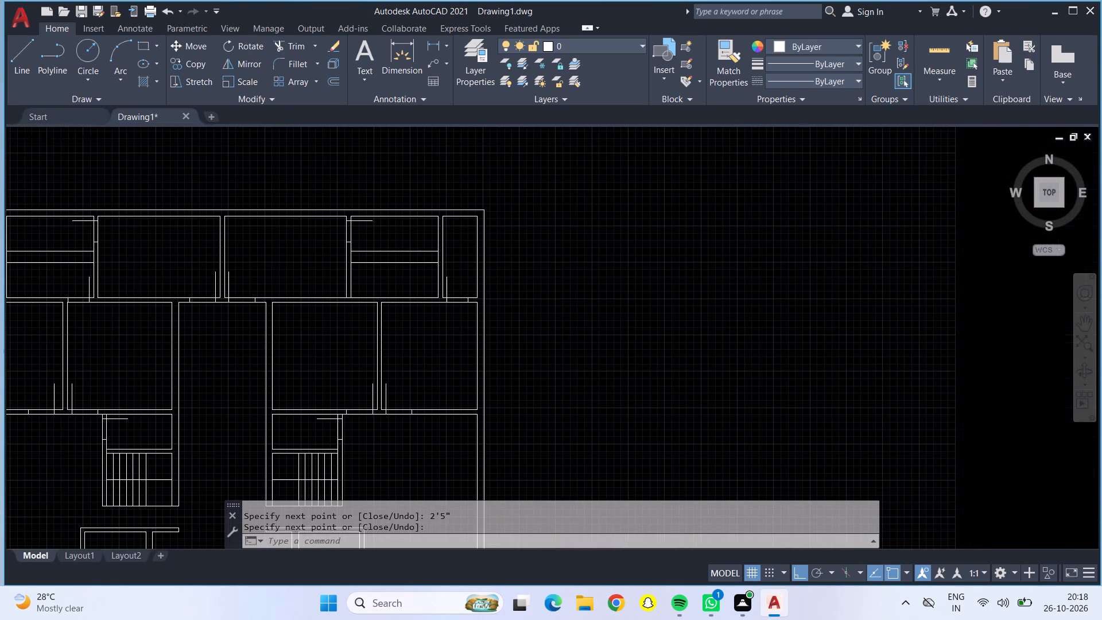
click(11, 67)
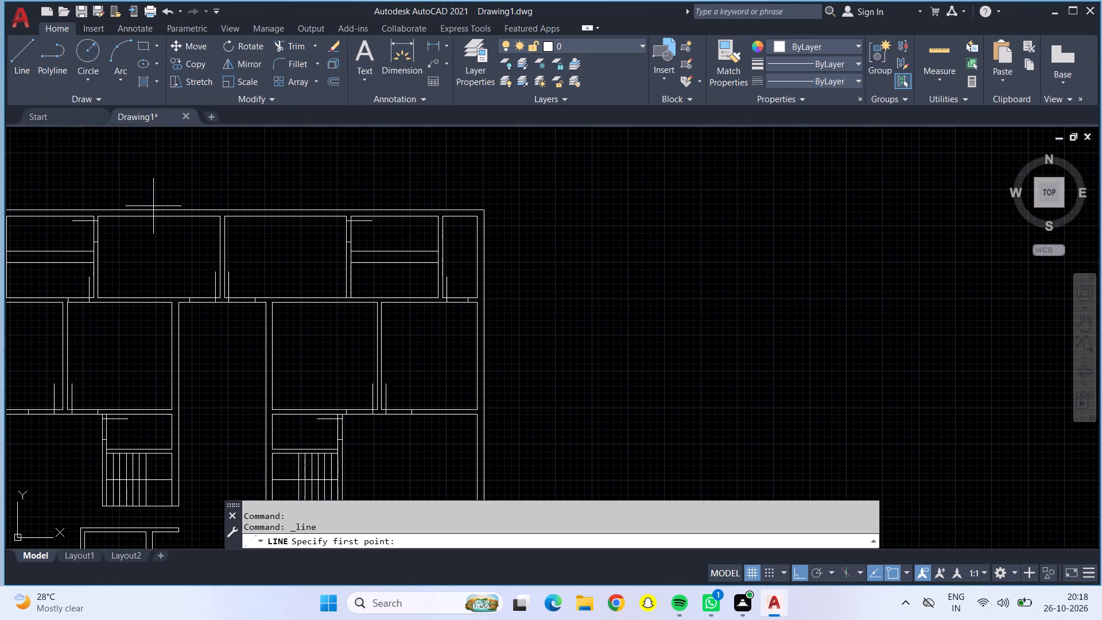
scroll(364, 303, up, 5)
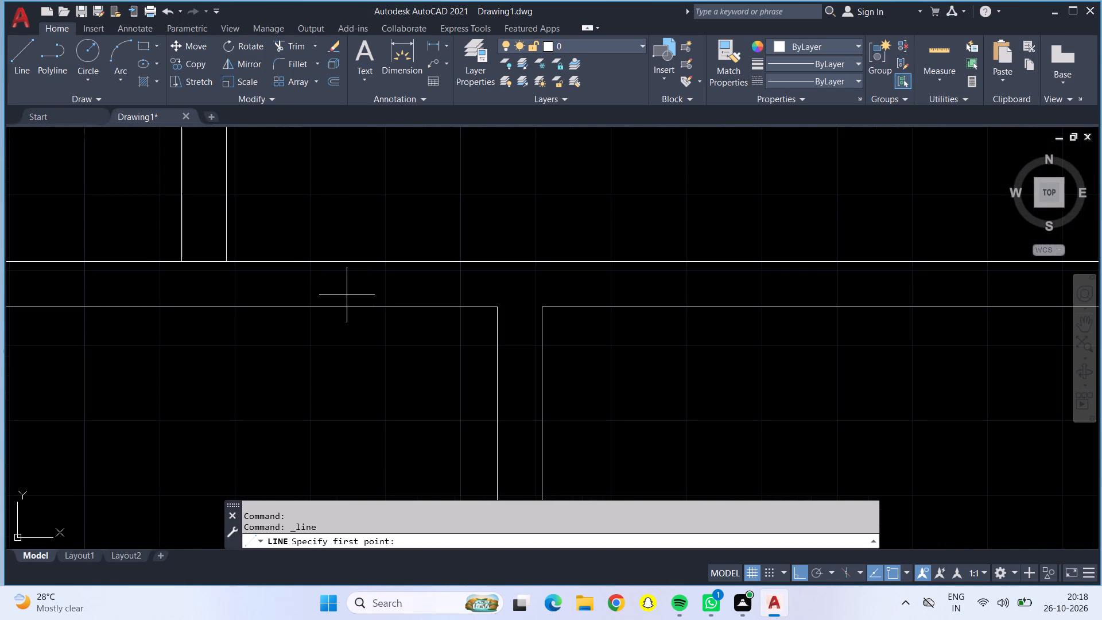
click(227, 260)
text(6")
key(Return)
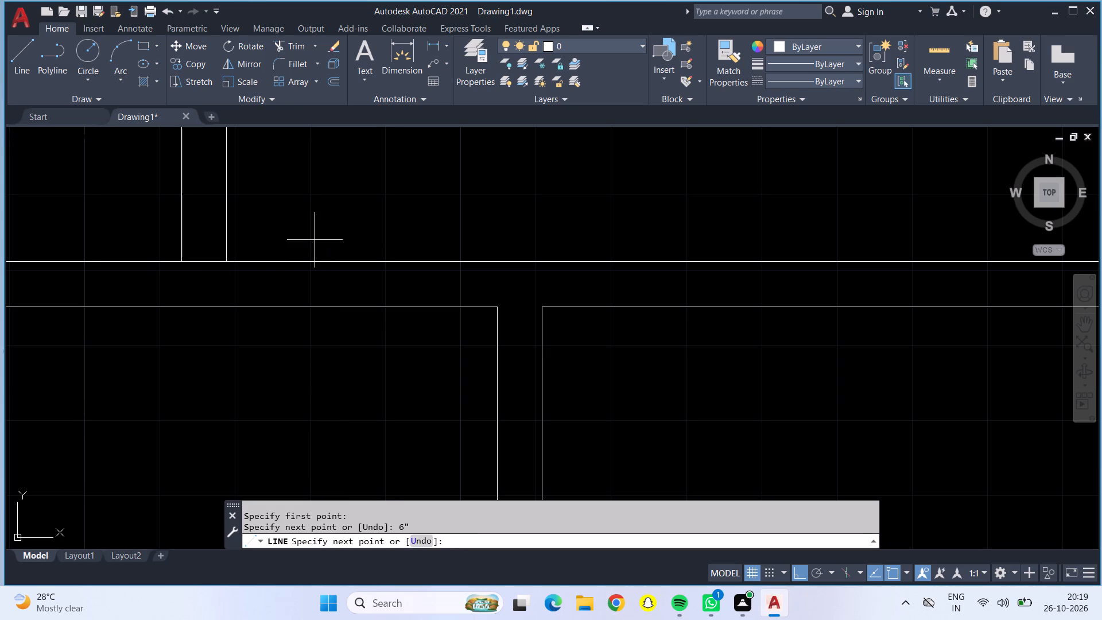
click(270, 308)
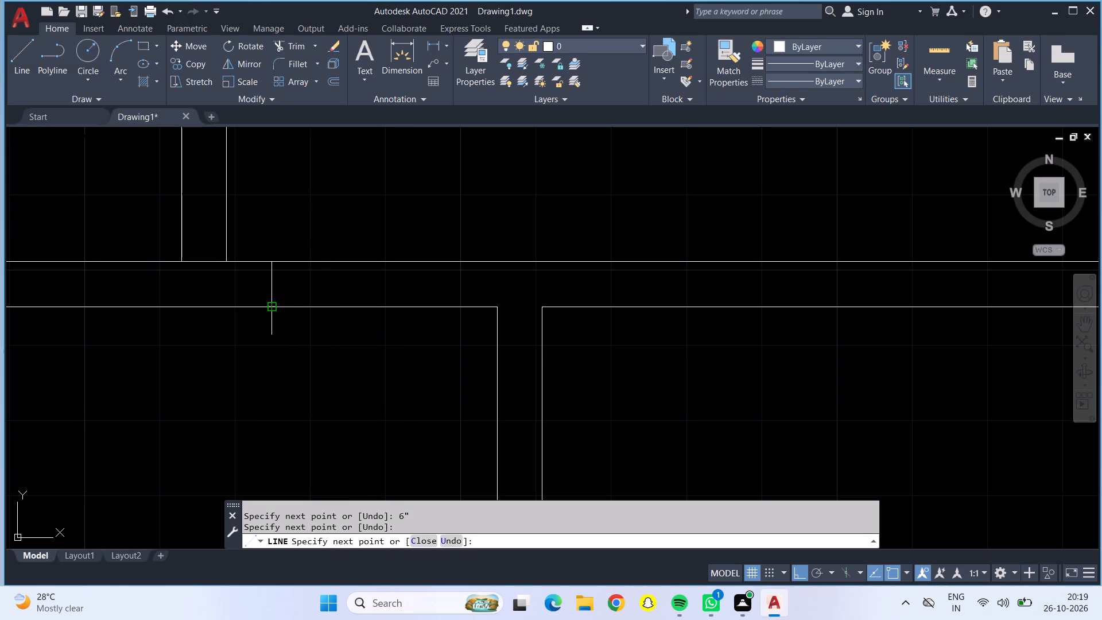
click(491, 306)
click(488, 305)
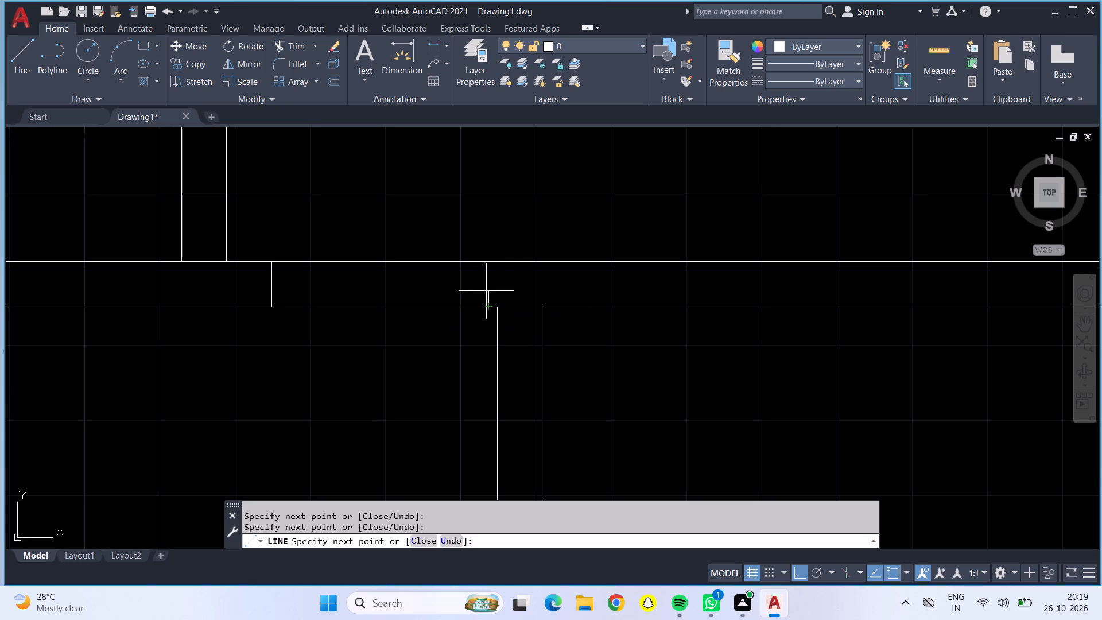
click(487, 263)
click(272, 262)
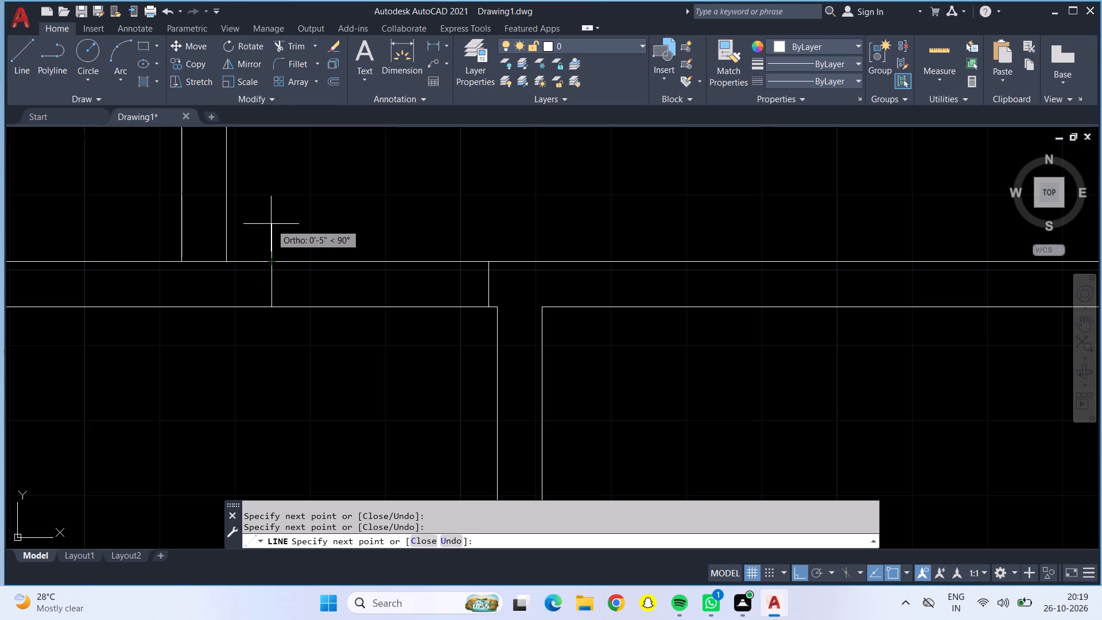
text(2'5")
key(Return)
key(Return)
Examine the whole plan from the upper rooms to the bottom wall and back for missing door openings.
scroll(219, 243, down, 2)
scroll(268, 289, down, 1)
middle_drag(195, 370, 495, 305)
scroll(495, 305, down, 1)
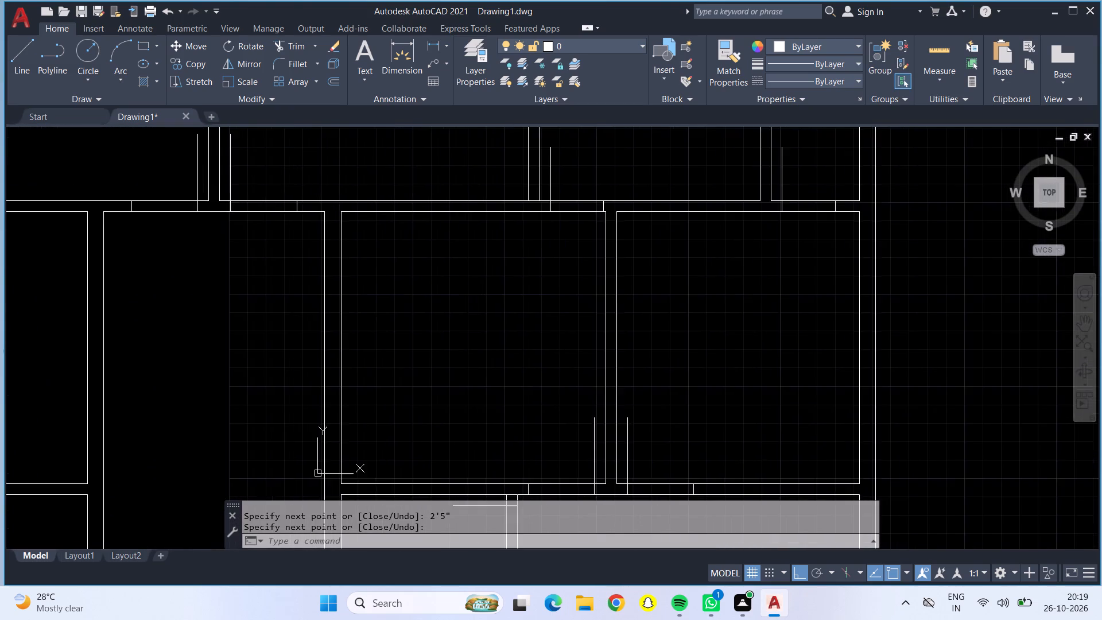
middle_drag(356, 359, 358, 331)
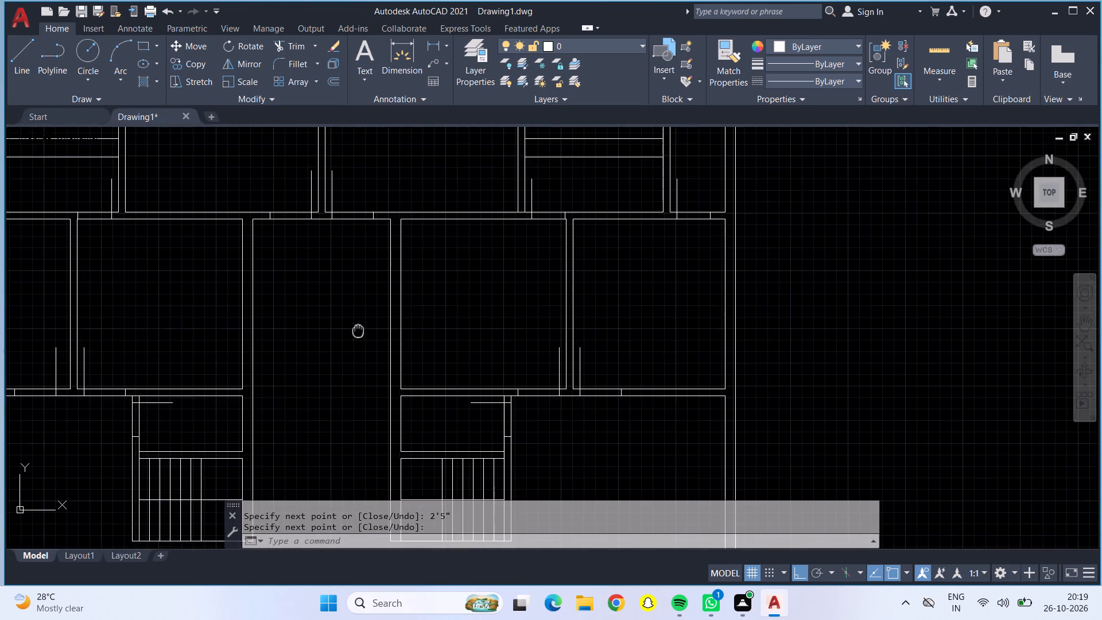
middle_drag(358, 331, 415, 263)
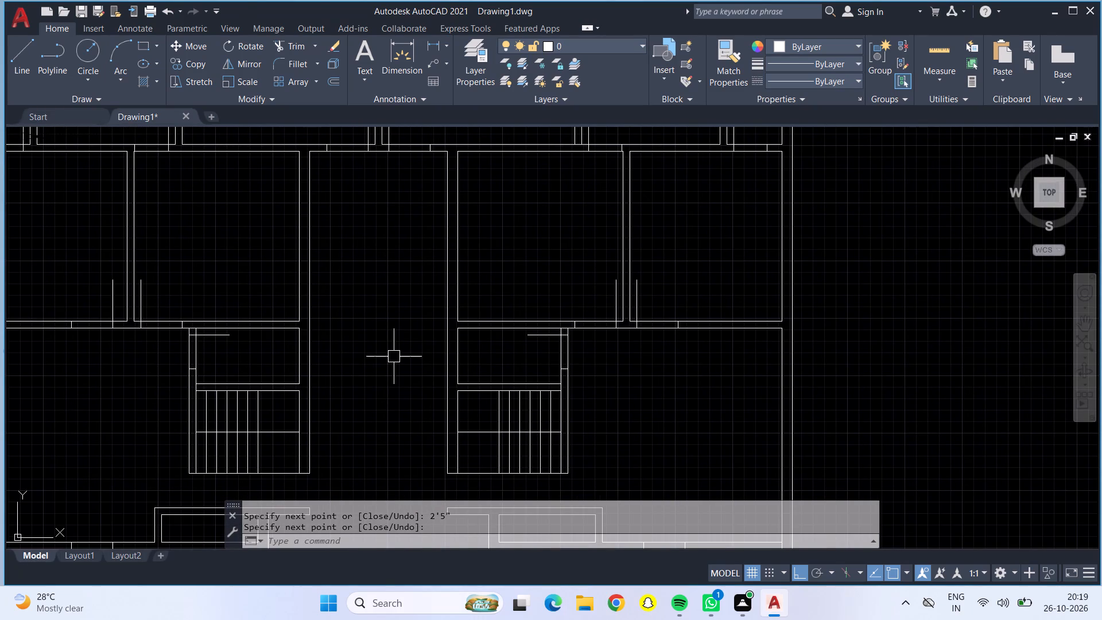
middle_drag(393, 357, 437, 150)
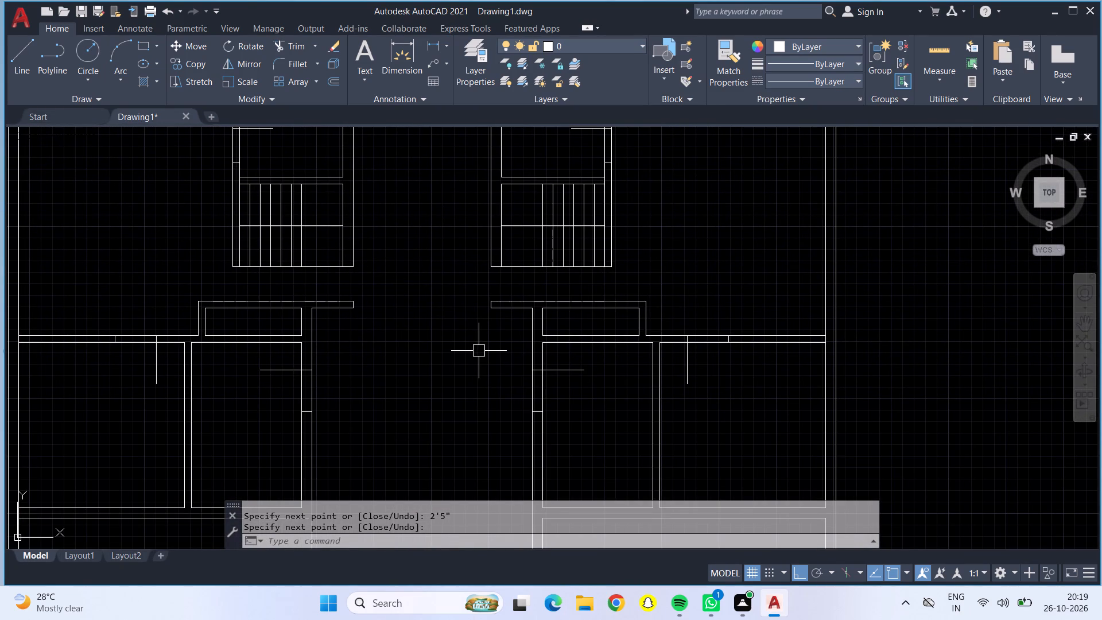
middle_drag(468, 365, 466, 289)
scroll(466, 289, up, 1)
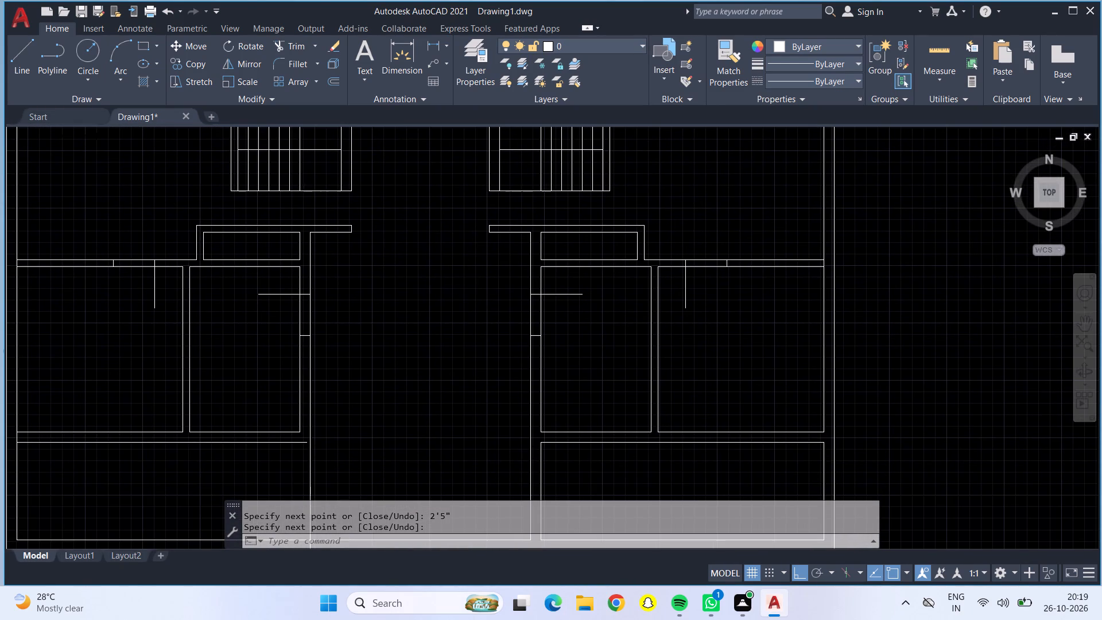
scroll(468, 349, down, 1)
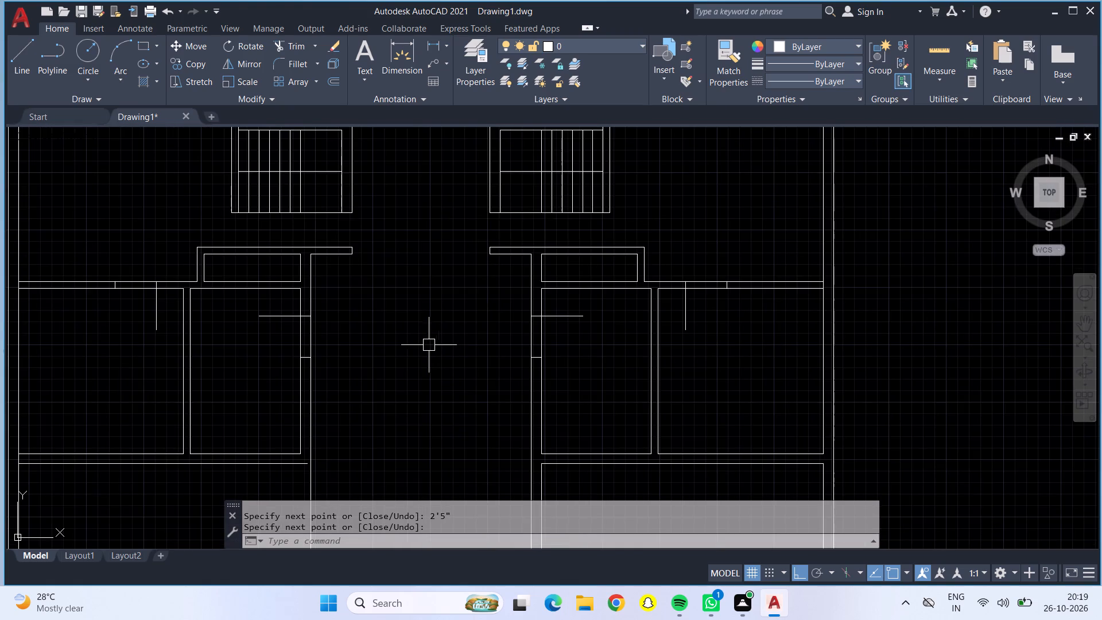
middle_drag(429, 345, 422, 141)
scroll(363, 214, down, 1)
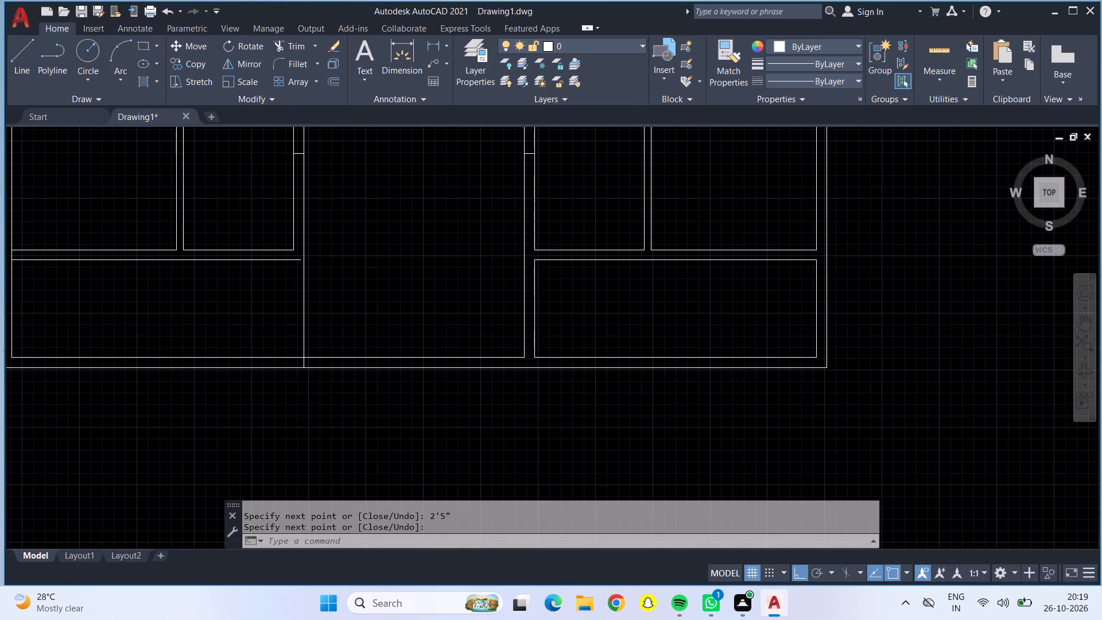
middle_drag(363, 214, 300, 368)
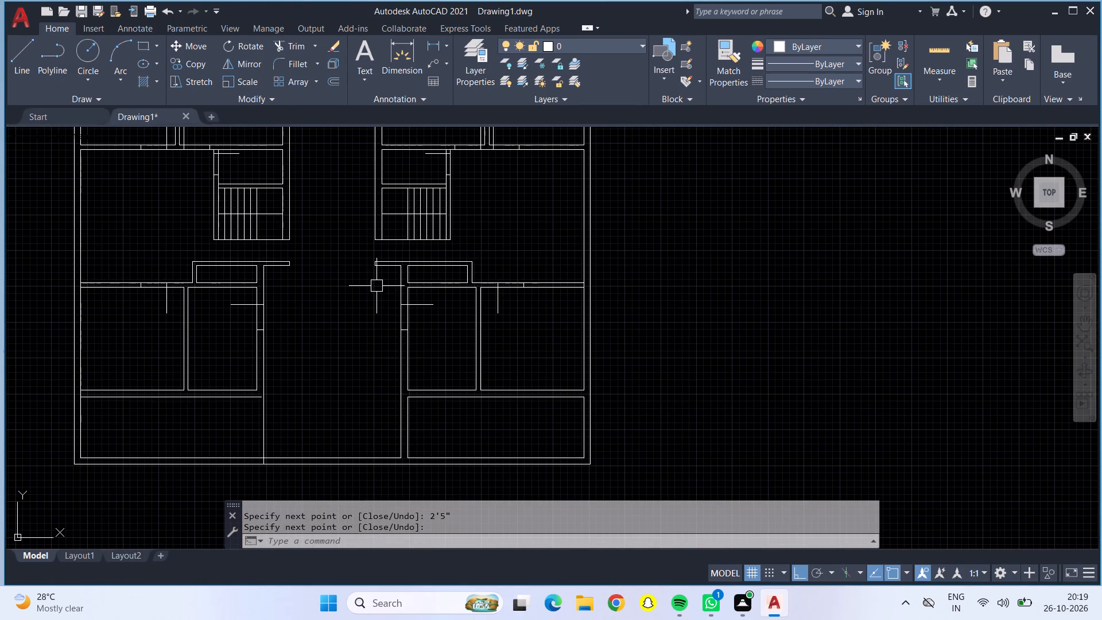
middle_drag(346, 285, 324, 482)
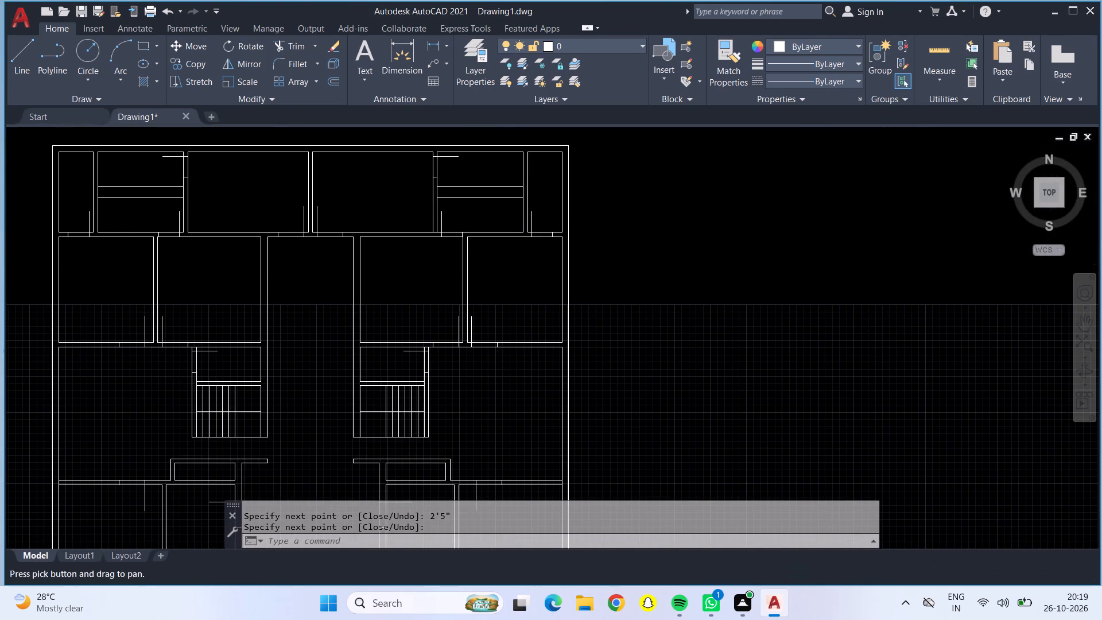
middle_drag(324, 482, 316, 344)
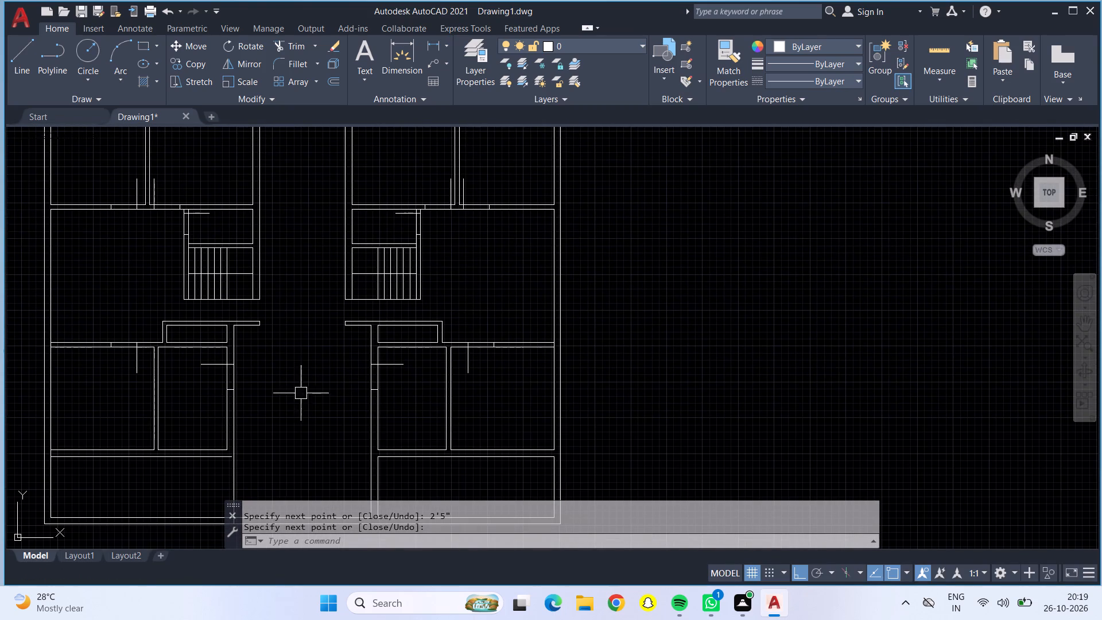
middle_drag(297, 412, 308, 294)
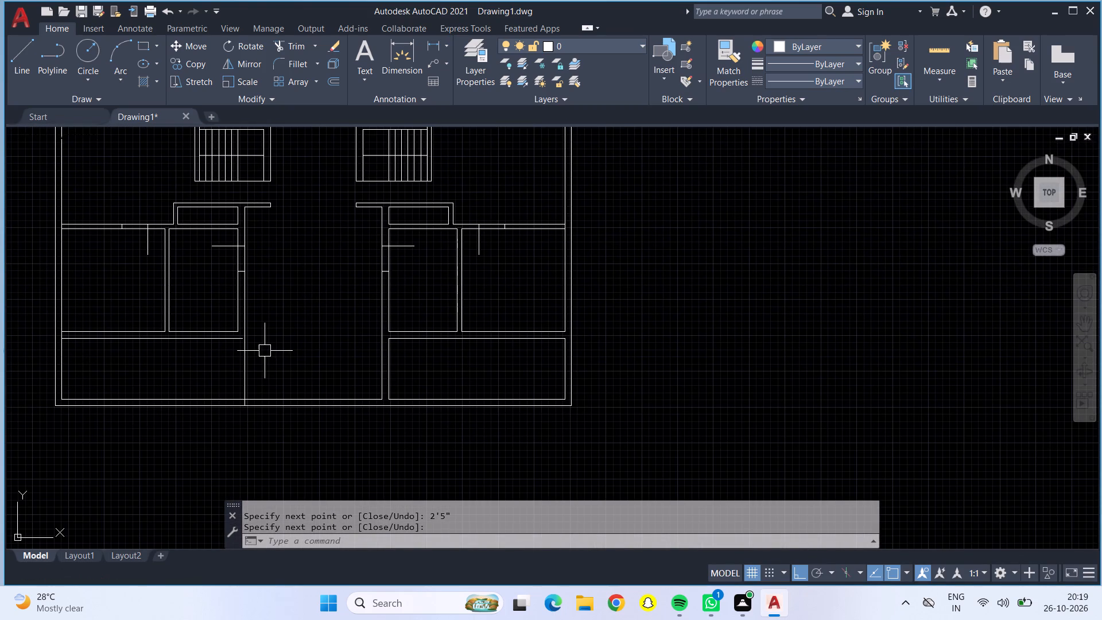
middle_drag(343, 289, 354, 479)
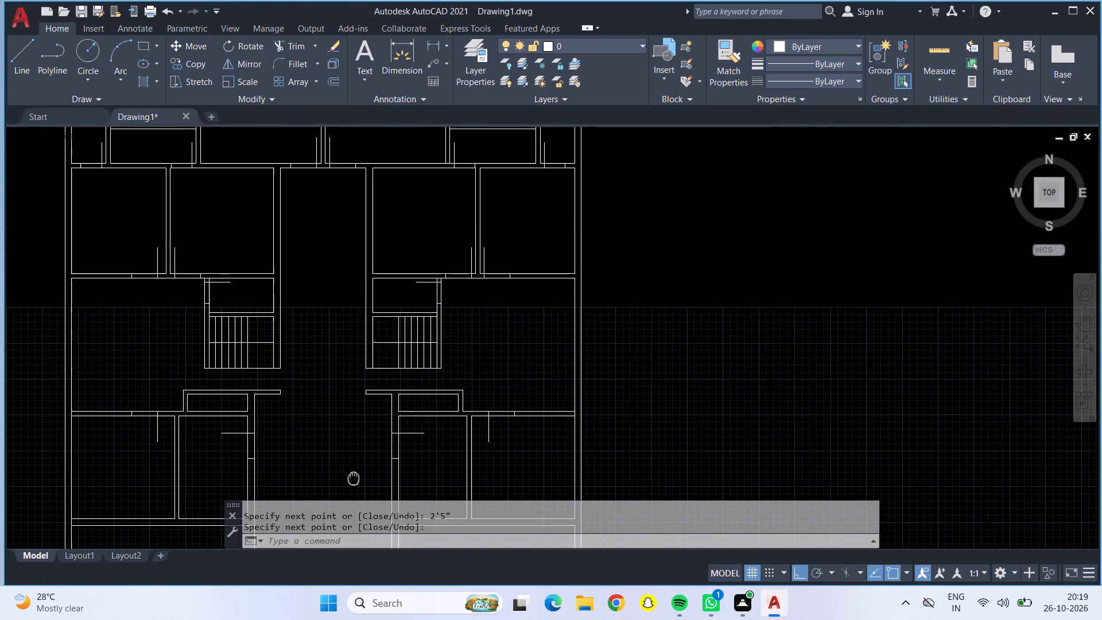
middle_drag(354, 479, 355, 485)
scroll(340, 397, down, 1)
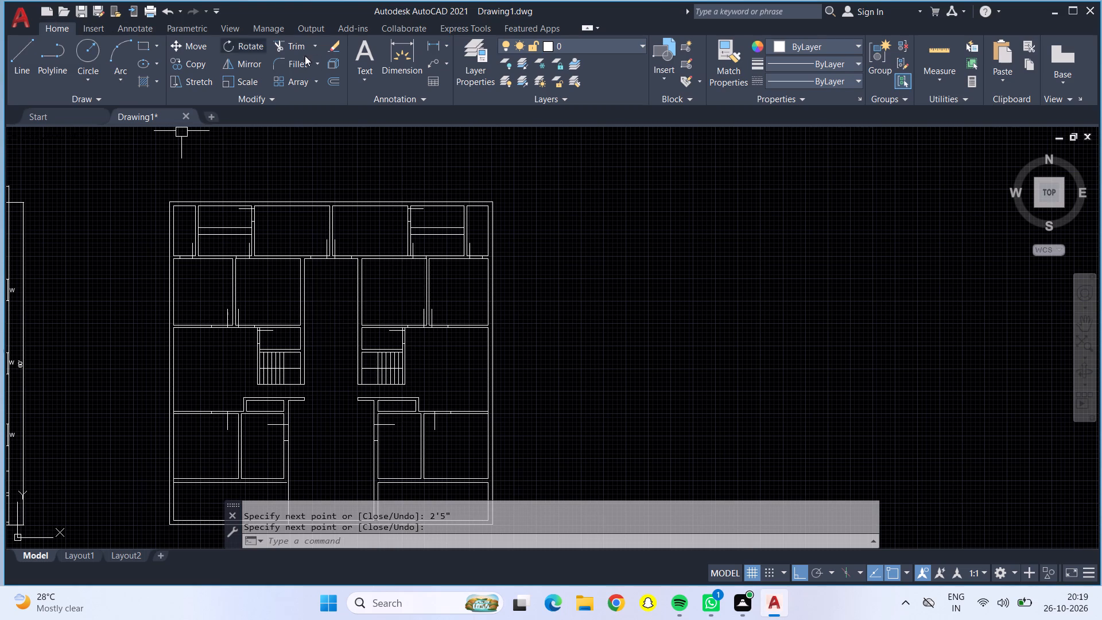
Trim the wall lines across the door openings in the lower walls of the first four upper rooms and between the second and third.
click(297, 44)
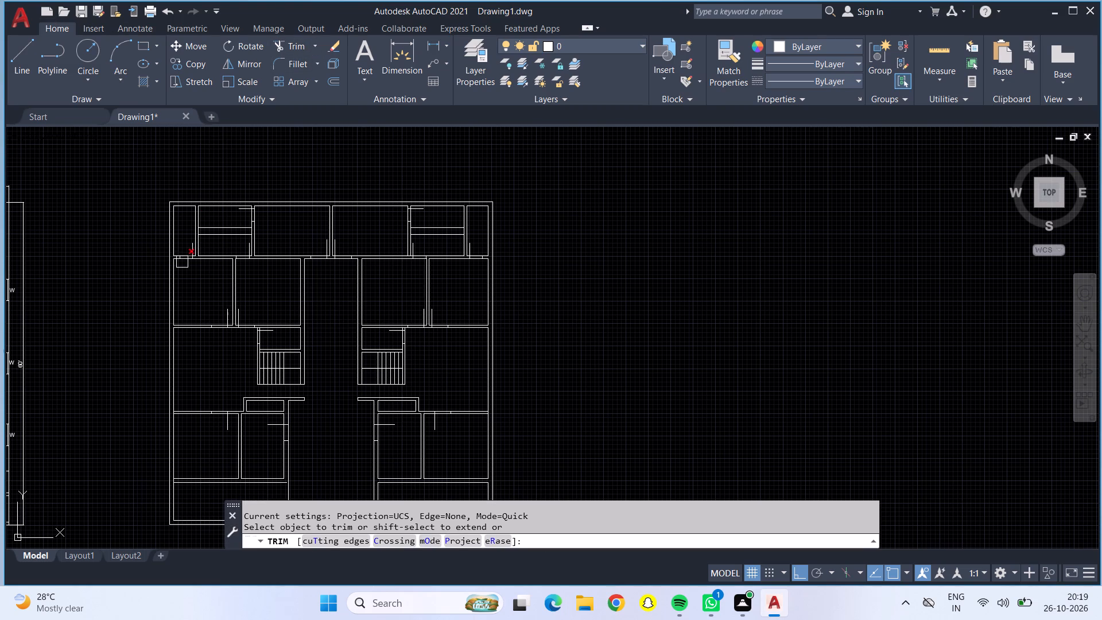
scroll(182, 262, up, 4)
drag(204, 160, 191, 260)
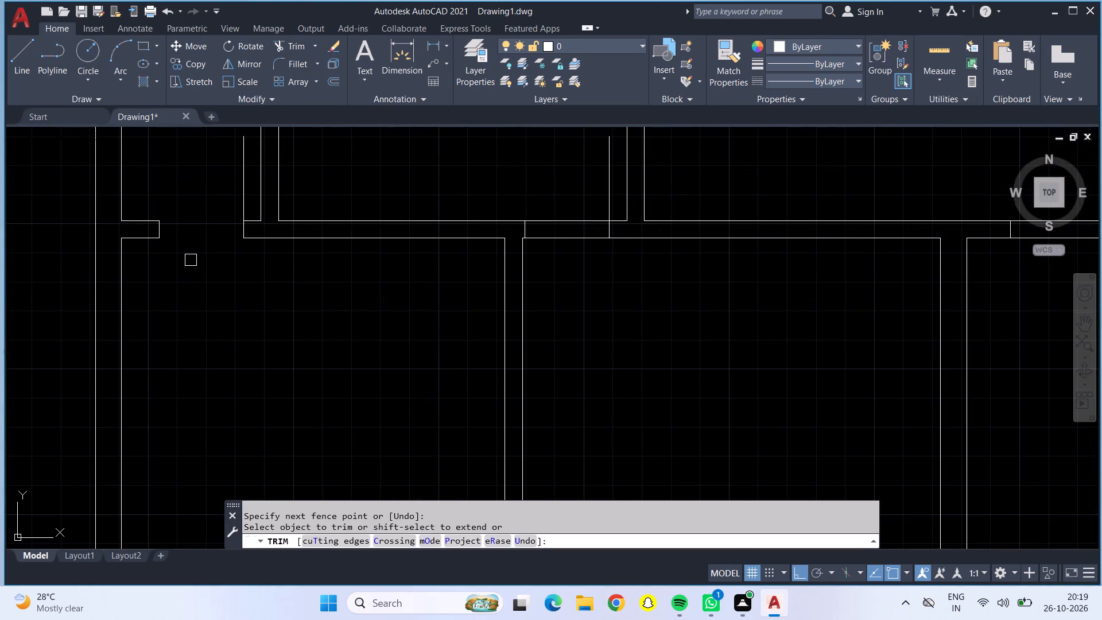
scroll(192, 265, down, 1)
scroll(436, 218, up, 2)
drag(432, 220, 416, 333)
scroll(411, 326, down, 2)
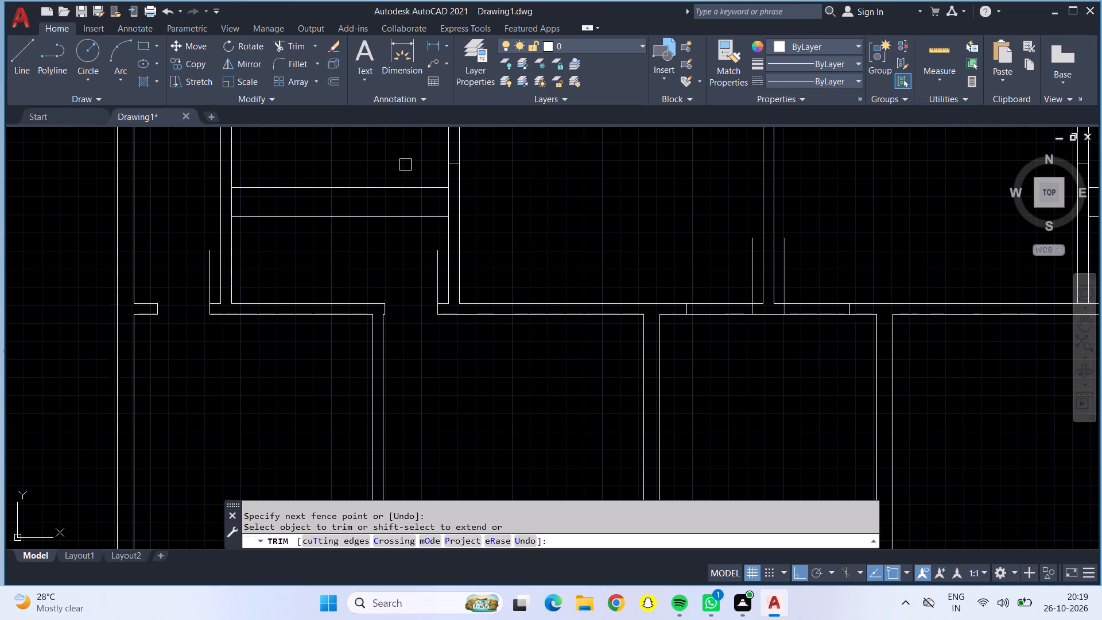
middle_drag(405, 162, 306, 265)
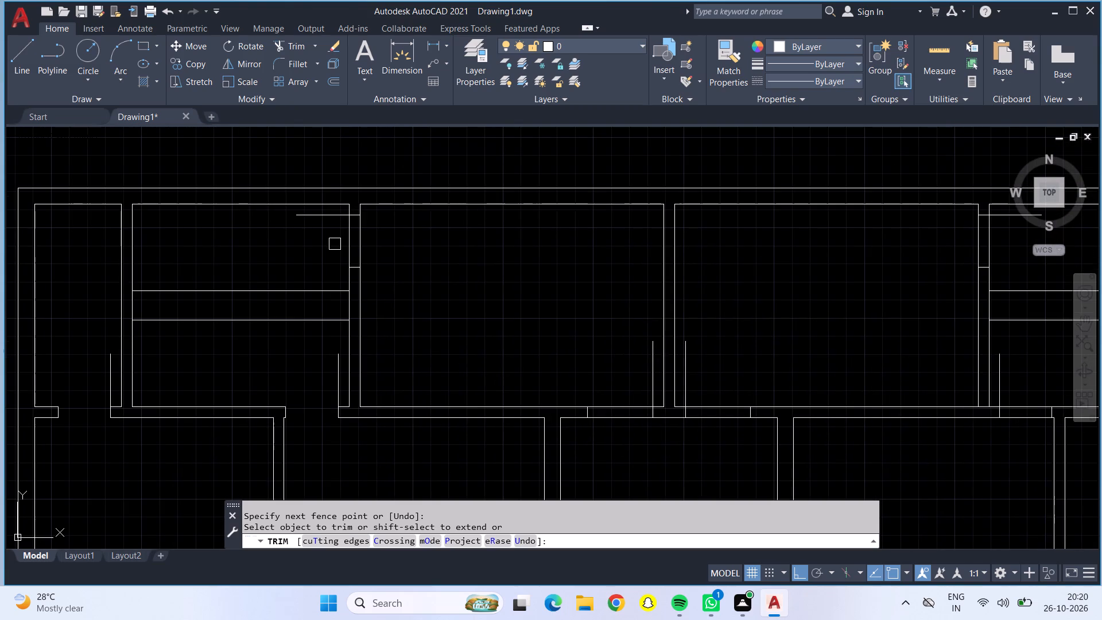
drag(336, 243, 375, 237)
drag(615, 375, 613, 438)
drag(719, 379, 719, 383)
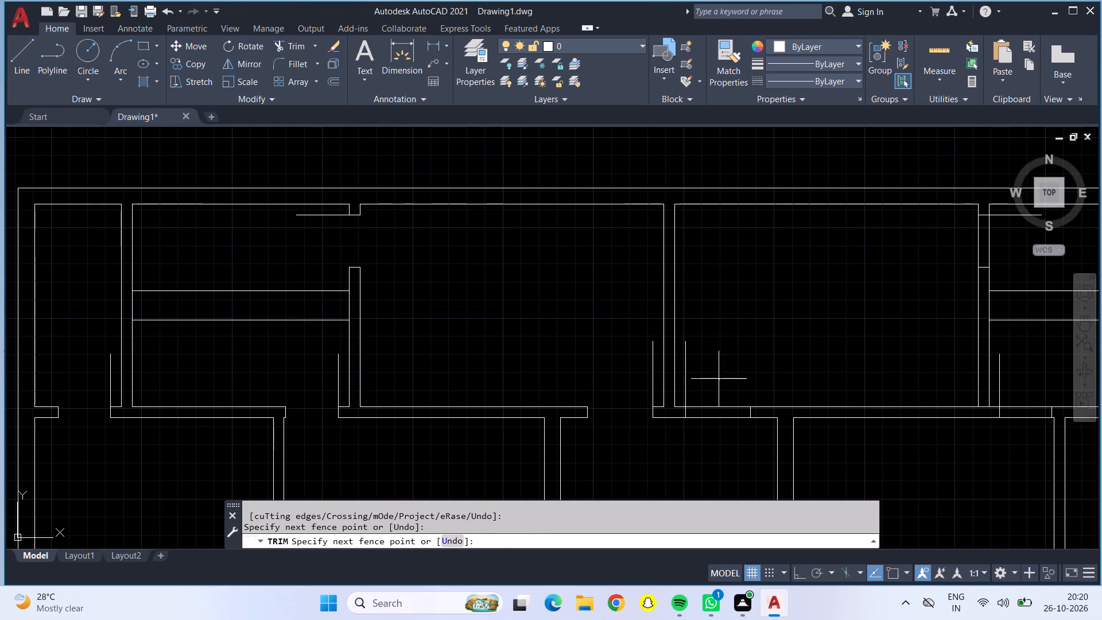
drag(719, 383, 717, 430)
Trim the wall lines across the door openings in the lower walls of the fifth and sixth upper rooms and between the fourth and fifth.
middle_drag(703, 439, 232, 443)
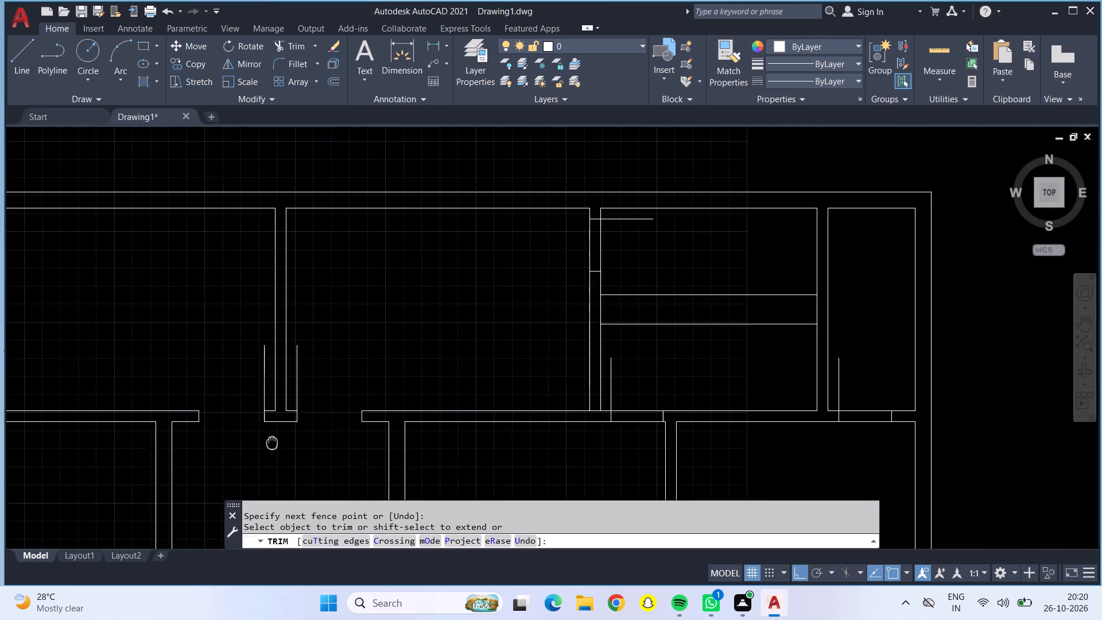
middle_drag(232, 443, 0, 452)
drag(302, 397, 300, 459)
drag(284, 255, 230, 244)
drag(537, 409, 545, 444)
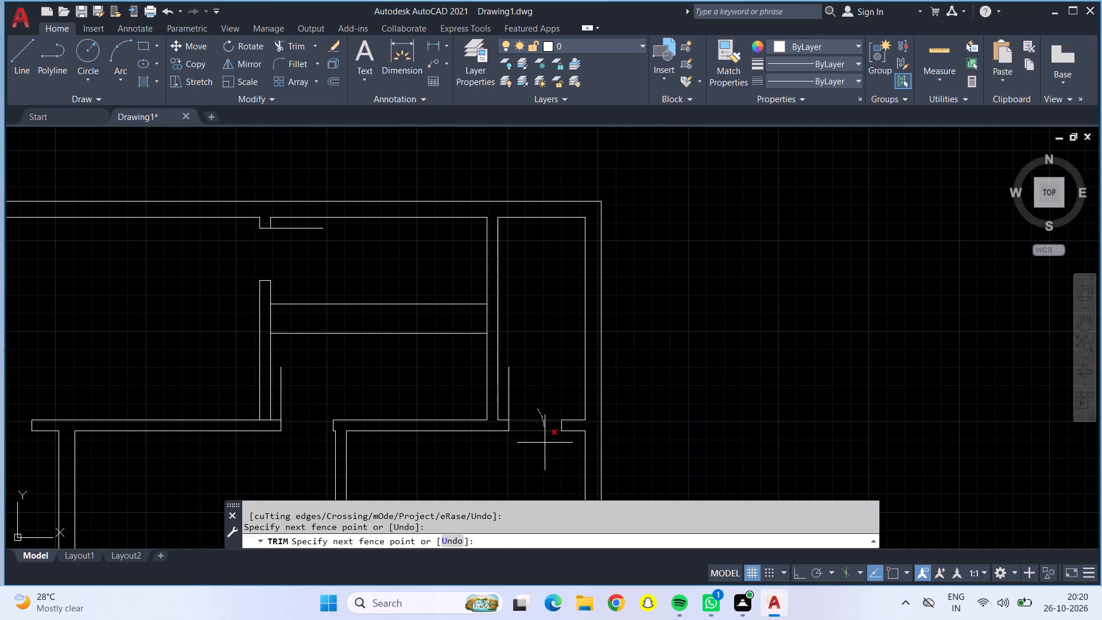
drag(545, 444, 545, 447)
scroll(472, 436, down, 2)
middle_drag(385, 470, 362, 456)
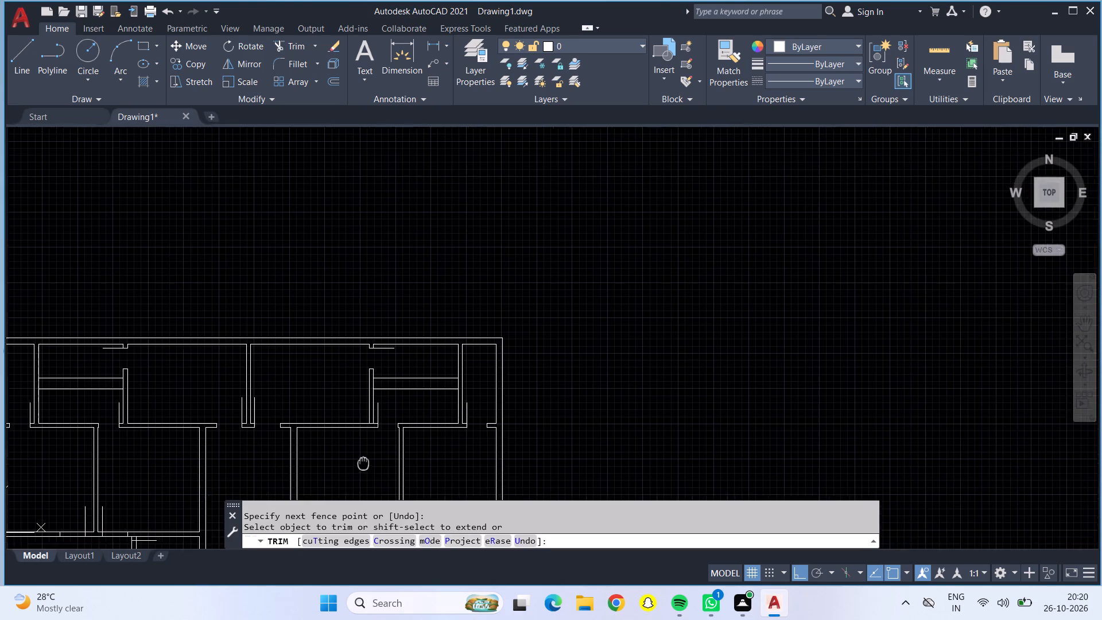
Trim the wall lines across the three door openings above the right staircase: the small room's side wall and both sides of the dividing wall.
middle_drag(362, 456, 390, 257)
scroll(389, 340, up, 4)
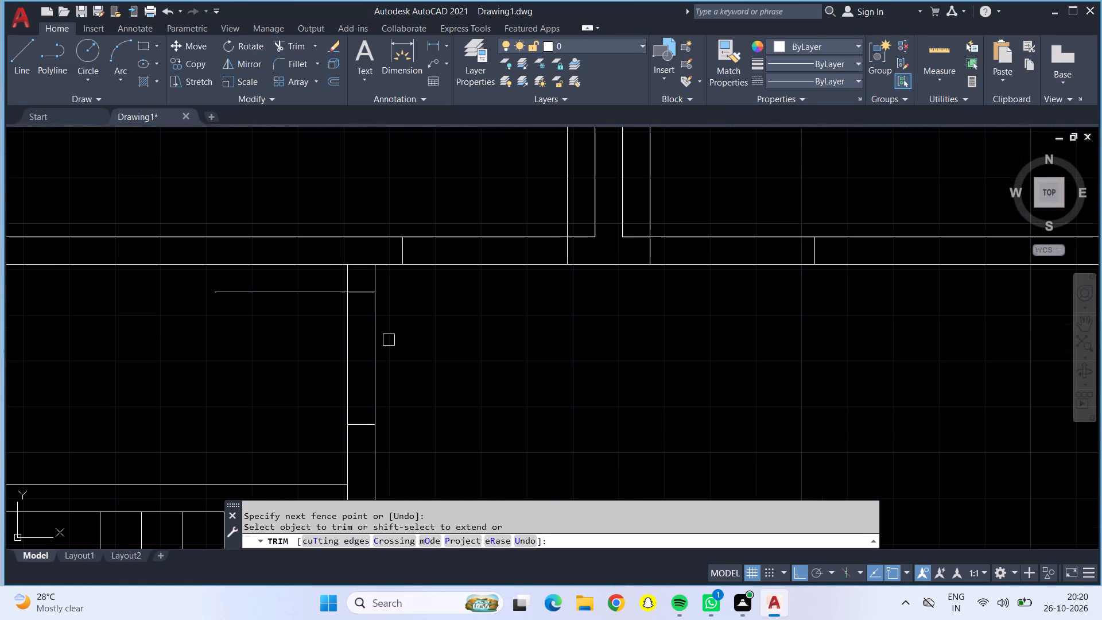
drag(304, 351, 404, 352)
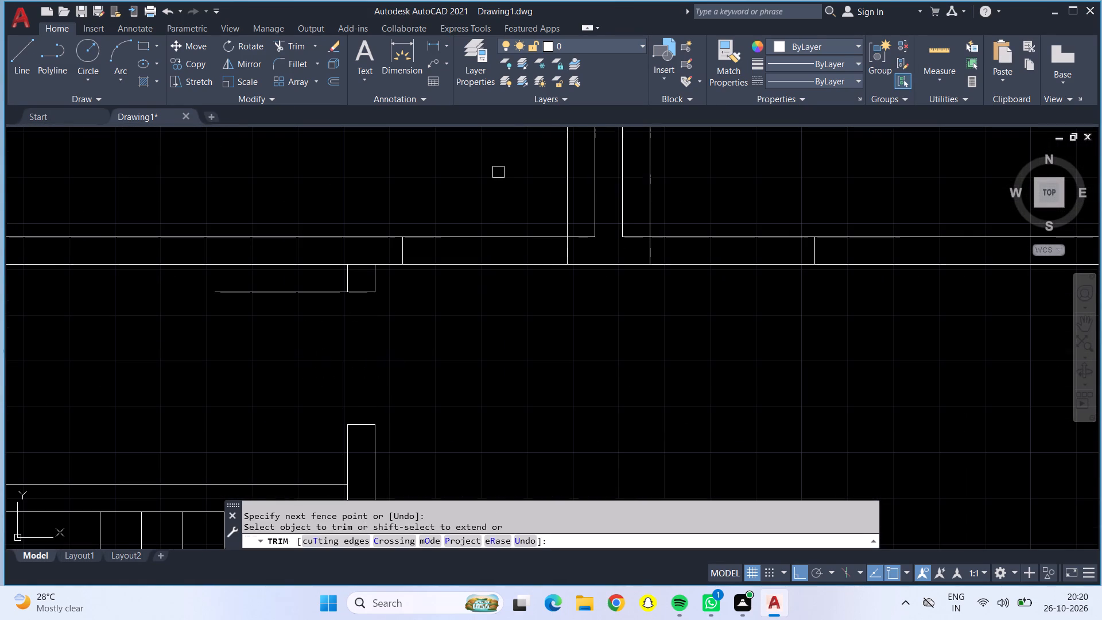
drag(498, 172, 501, 292)
drag(669, 200, 674, 284)
scroll(643, 296, down, 3)
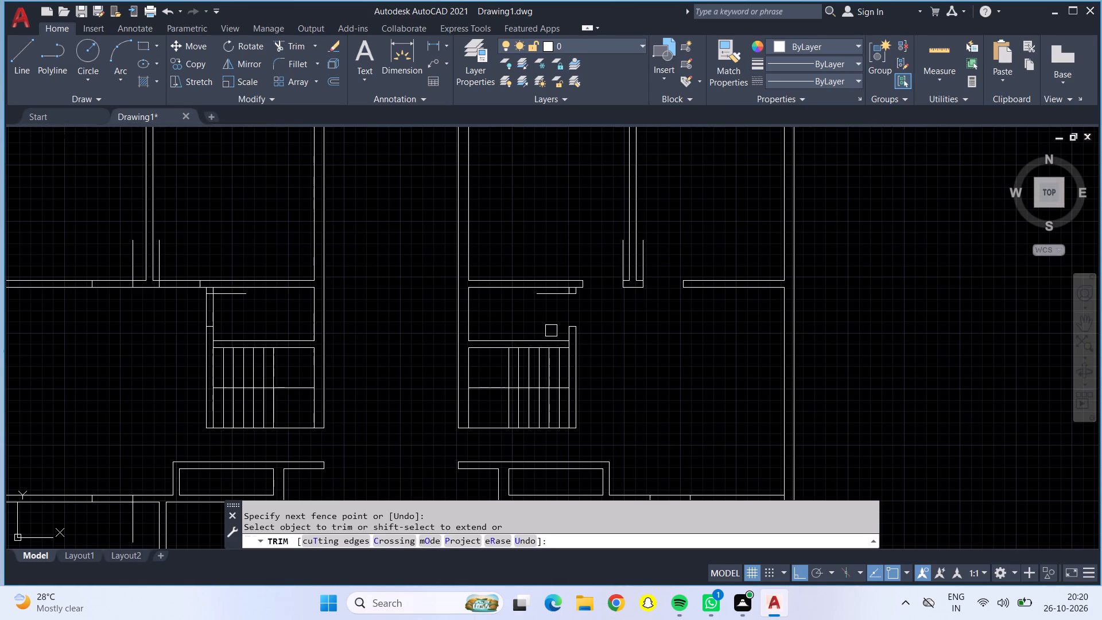
Trim the wall lines across the three matching door openings above the left staircase, in the small room's side wall and beside the dividing wall.
scroll(162, 314, up, 3)
drag(251, 307, 315, 304)
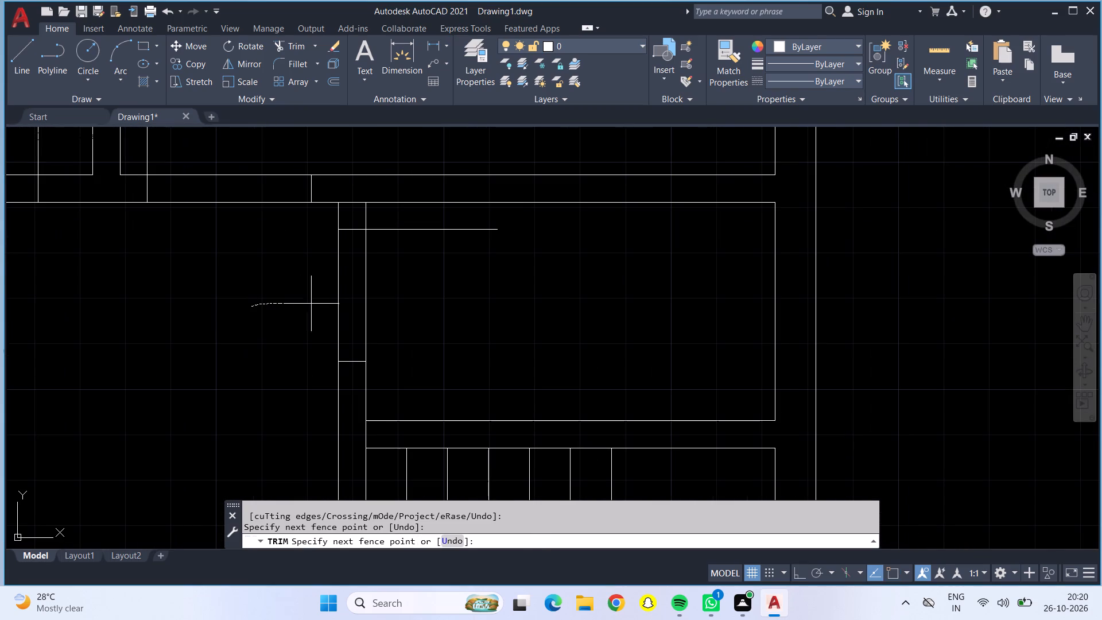
drag(315, 304, 444, 305)
drag(268, 153, 244, 246)
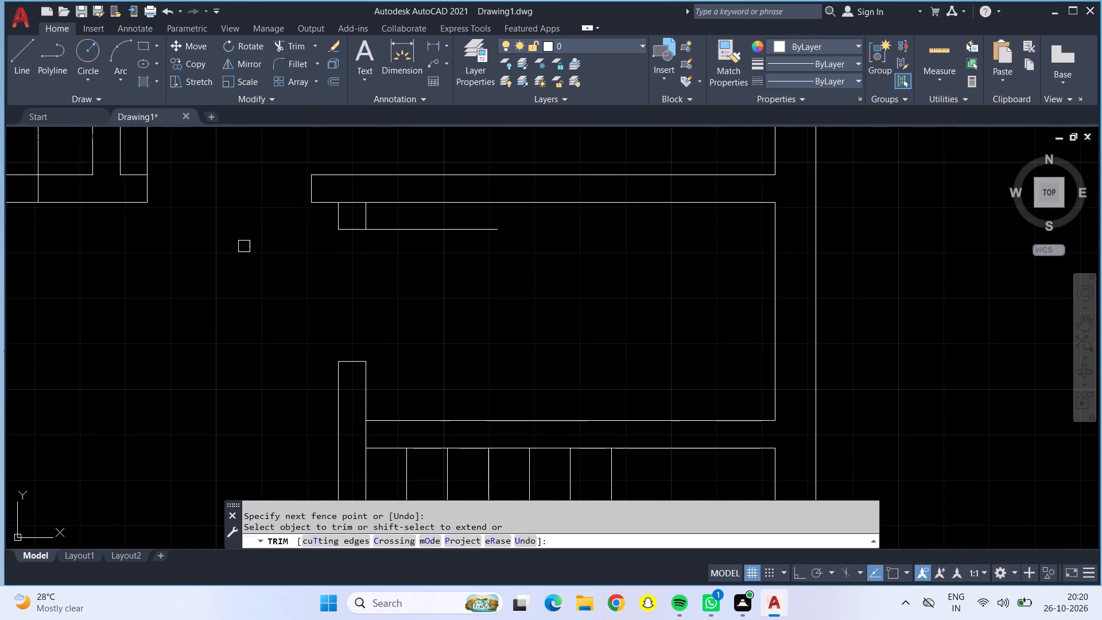
scroll(244, 246, down, 3)
scroll(149, 234, up, 3)
drag(236, 149, 241, 222)
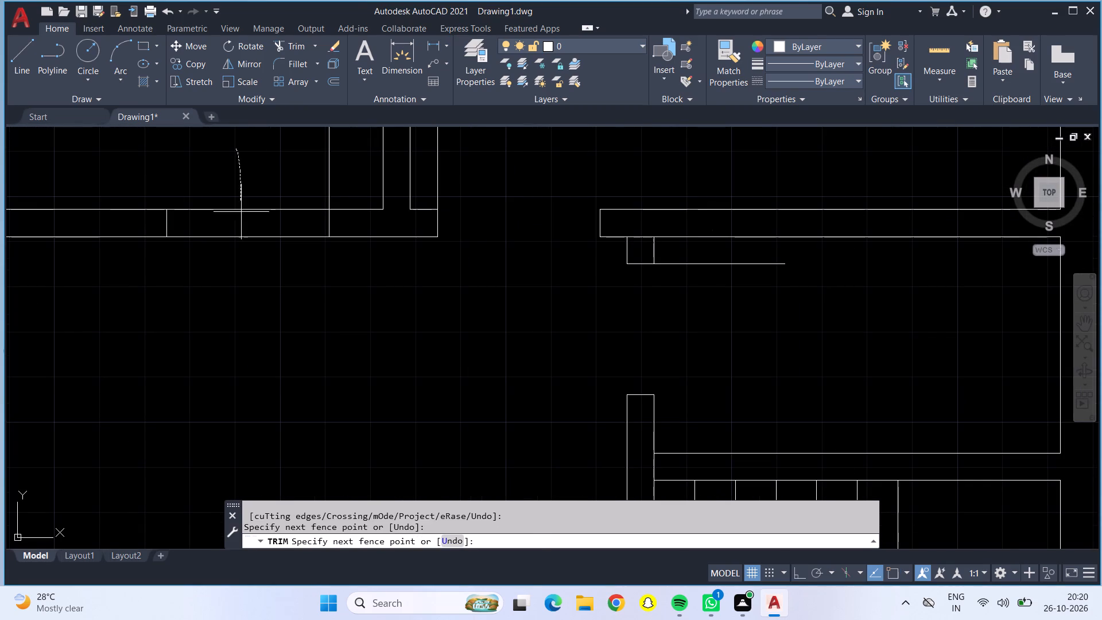
drag(241, 222, 241, 290)
Trim the wall lines across the door openings in the lower left rooms: the outer room's upper wall and the inner room's hall-side wall.
scroll(241, 290, down, 4)
middle_drag(250, 340, 240, 272)
scroll(227, 367, up, 4)
drag(284, 158, 263, 258)
scroll(263, 259, down, 2)
scroll(545, 314, up, 2)
drag(545, 314, 534, 314)
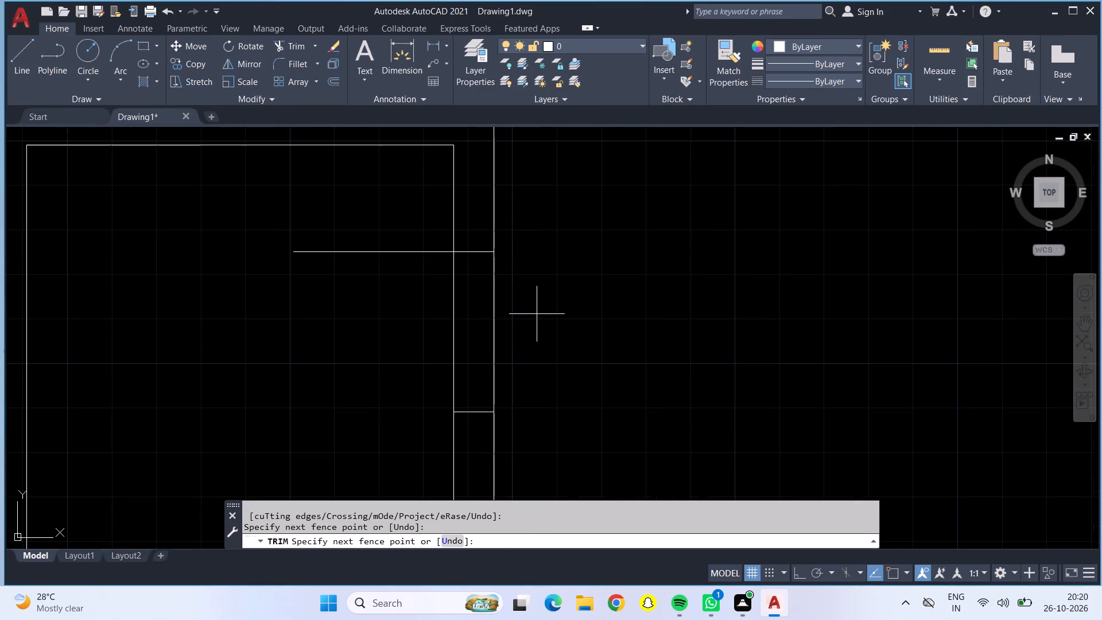
drag(534, 314, 432, 314)
Trim the wall lines across the door openings in the lower right rooms: the inner room's hall-side wall and the outer room's upper wall.
scroll(432, 314, down, 3)
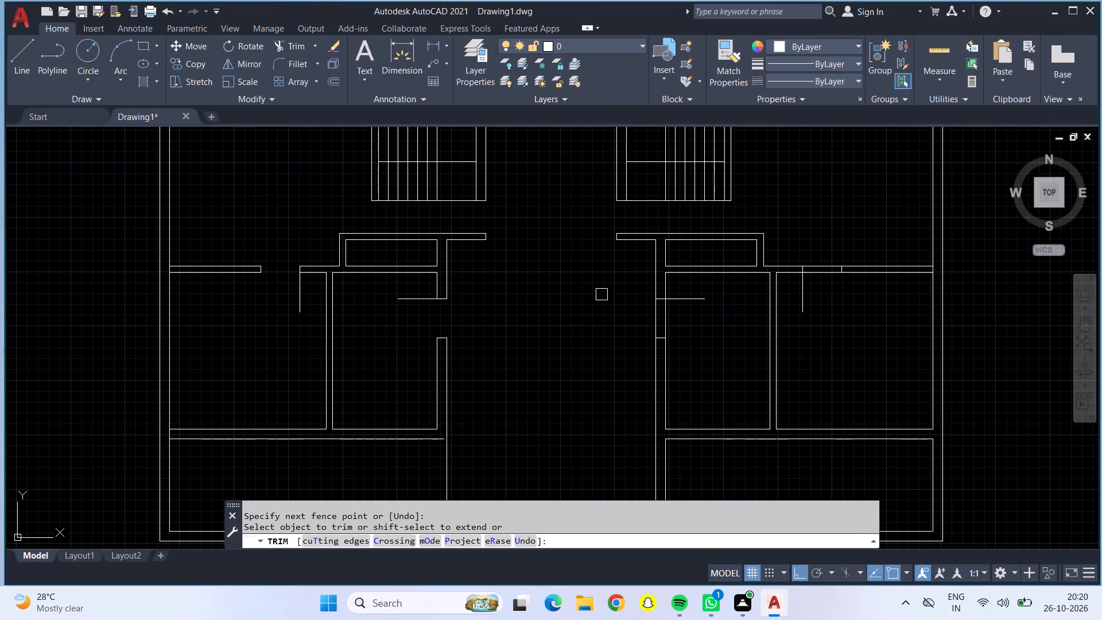
scroll(657, 313, up, 3)
drag(701, 307, 624, 309)
scroll(624, 309, down, 3)
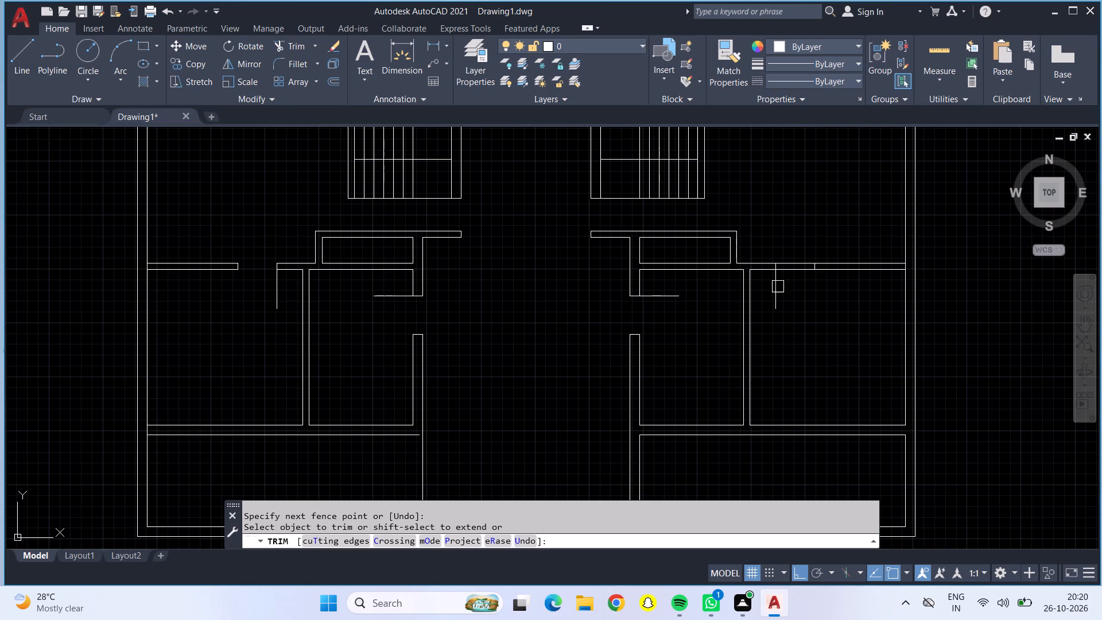
scroll(787, 262, up, 3)
drag(785, 233, 806, 313)
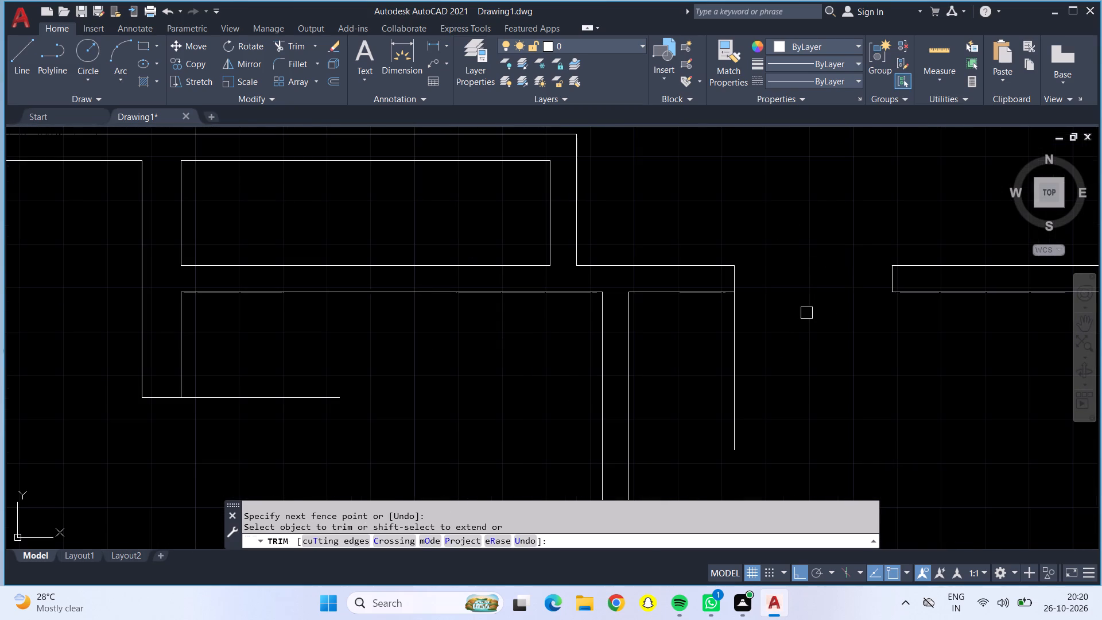
Offset the door leaf and jamb lines of both lower left rooms 1" into their openings to give the leaves thickness.
scroll(806, 313, down, 3)
middle_drag(599, 327, 569, 452)
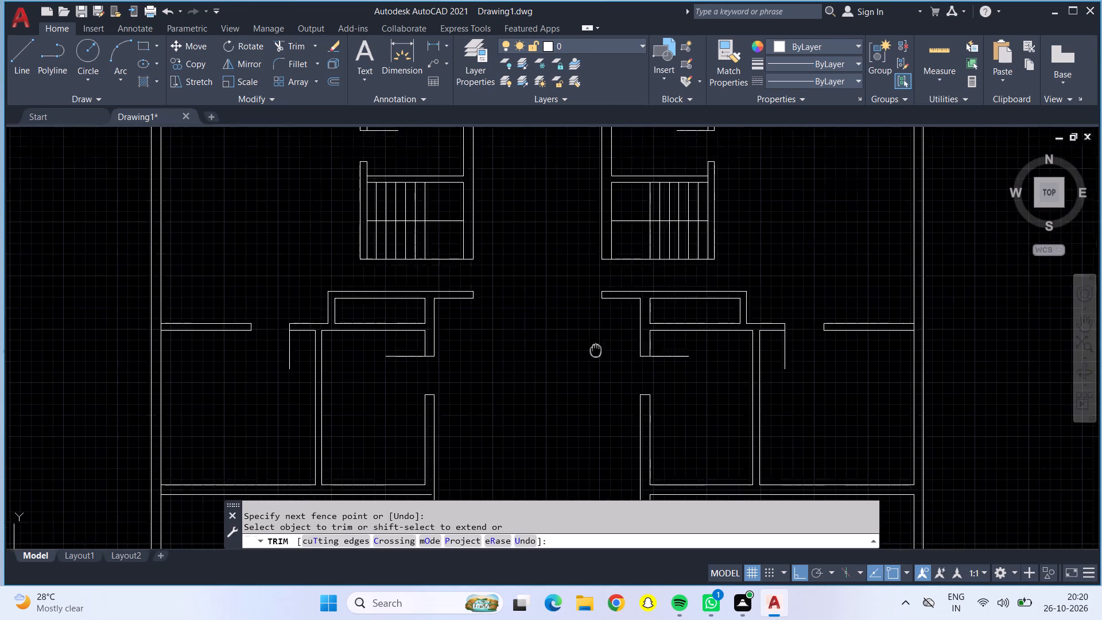
middle_drag(569, 452, 562, 503)
scroll(543, 453, down, 1)
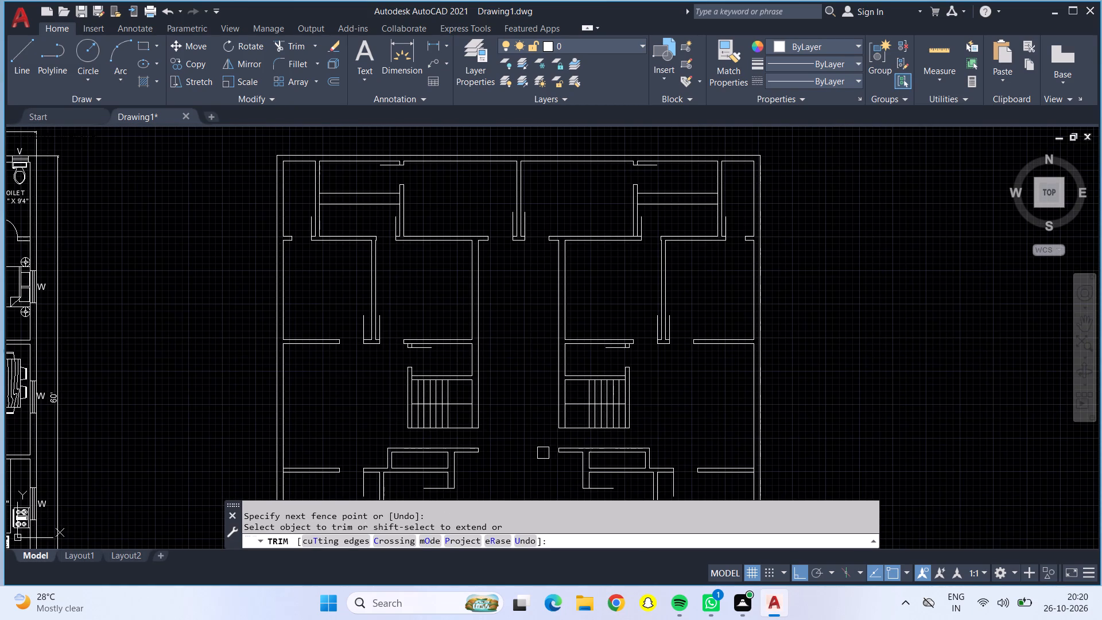
middle_drag(526, 374, 517, 210)
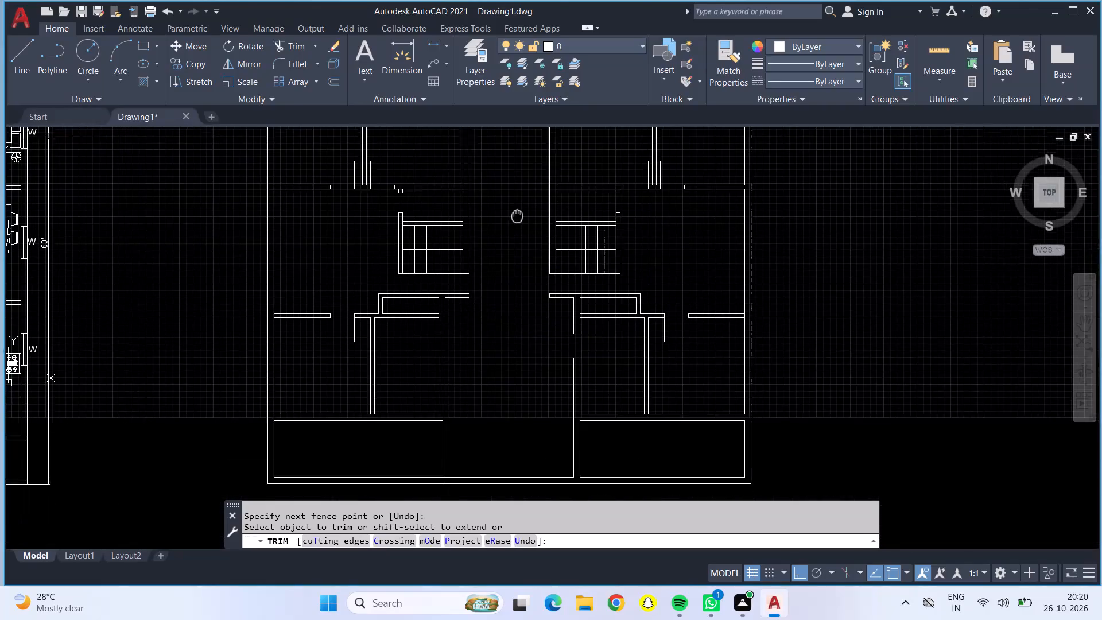
middle_drag(517, 210, 517, 156)
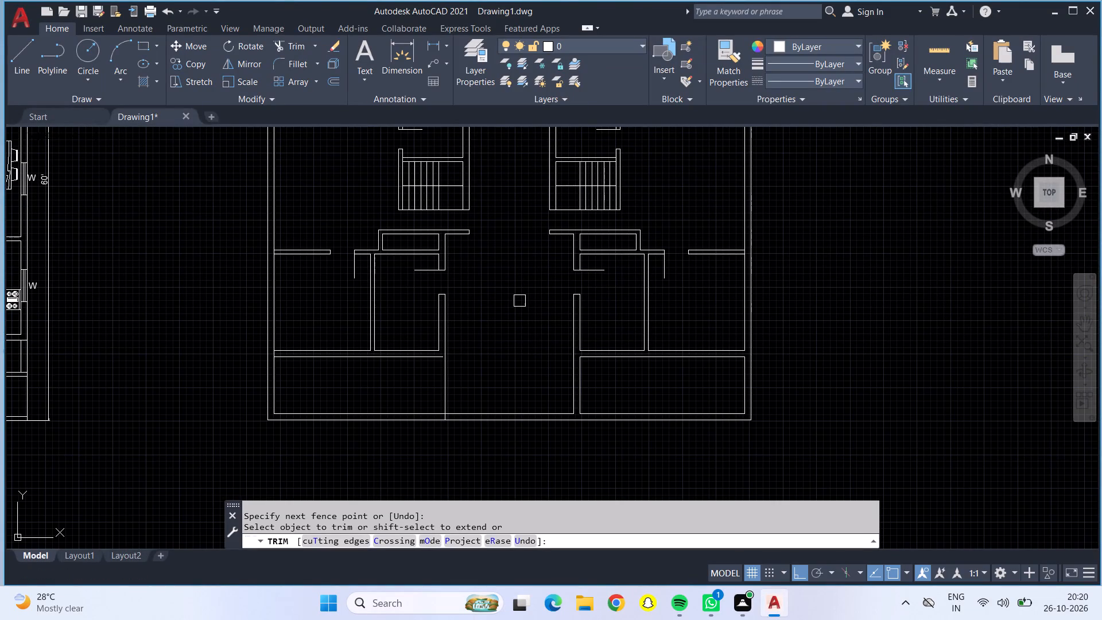
middle_drag(519, 303, 502, 300)
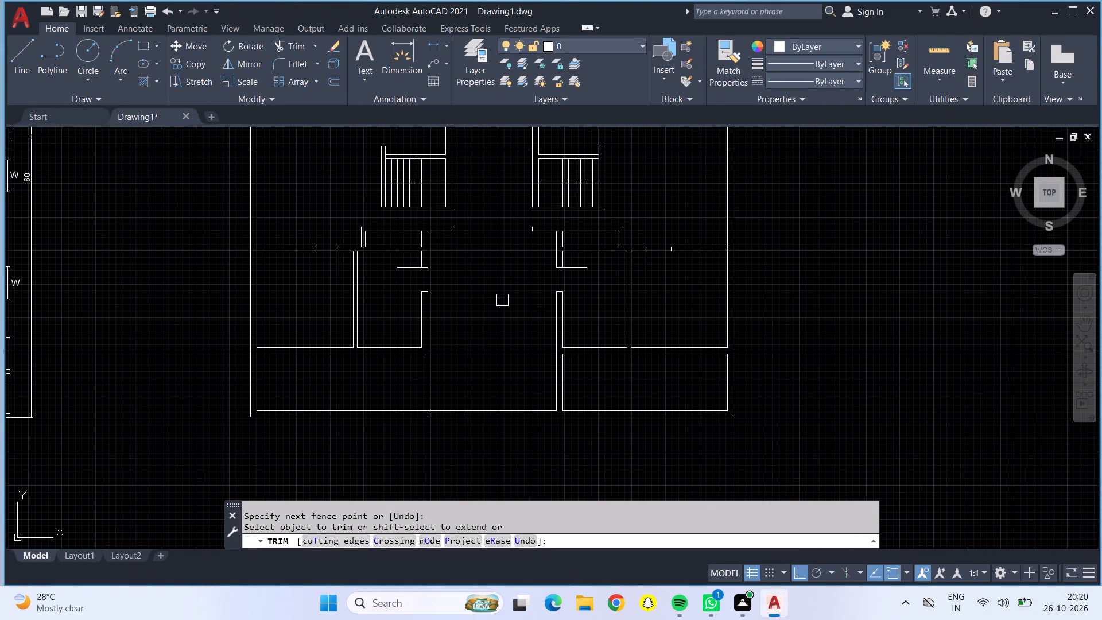
key(Escape)
key(o)
key(Return)
text(1")
key(Return)
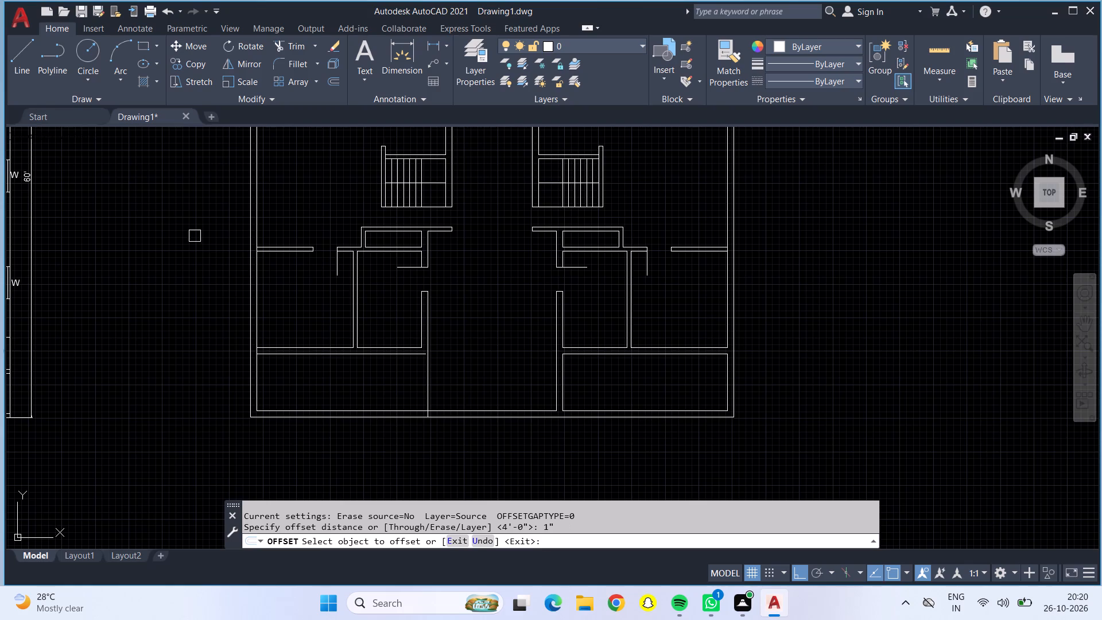
scroll(346, 249, up, 3)
click(306, 283)
click(259, 288)
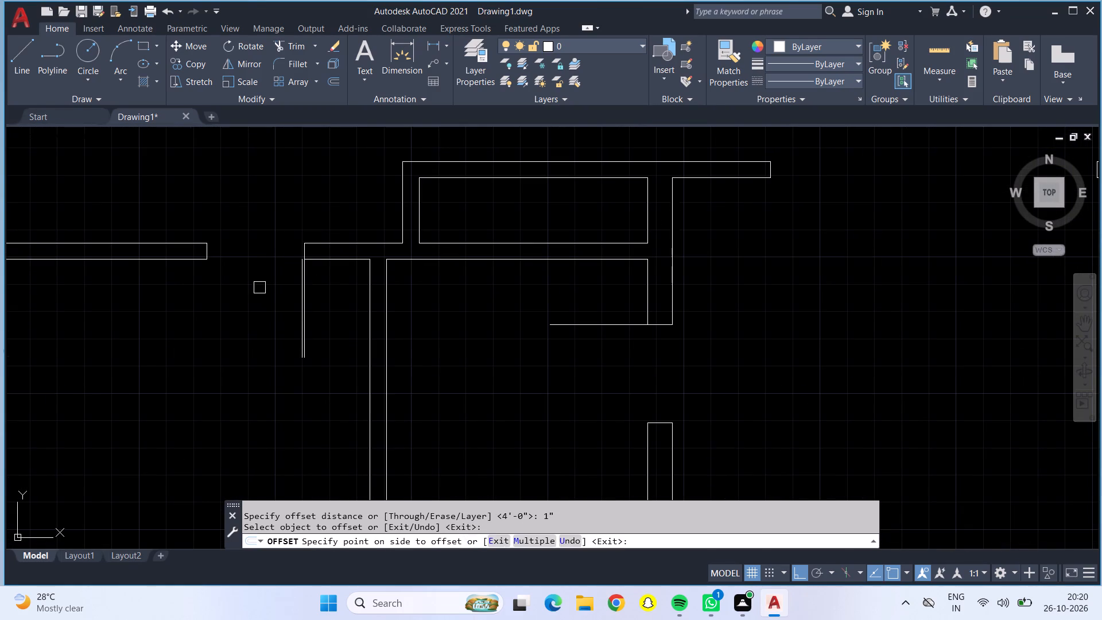
click(309, 246)
drag(139, 216, 144, 216)
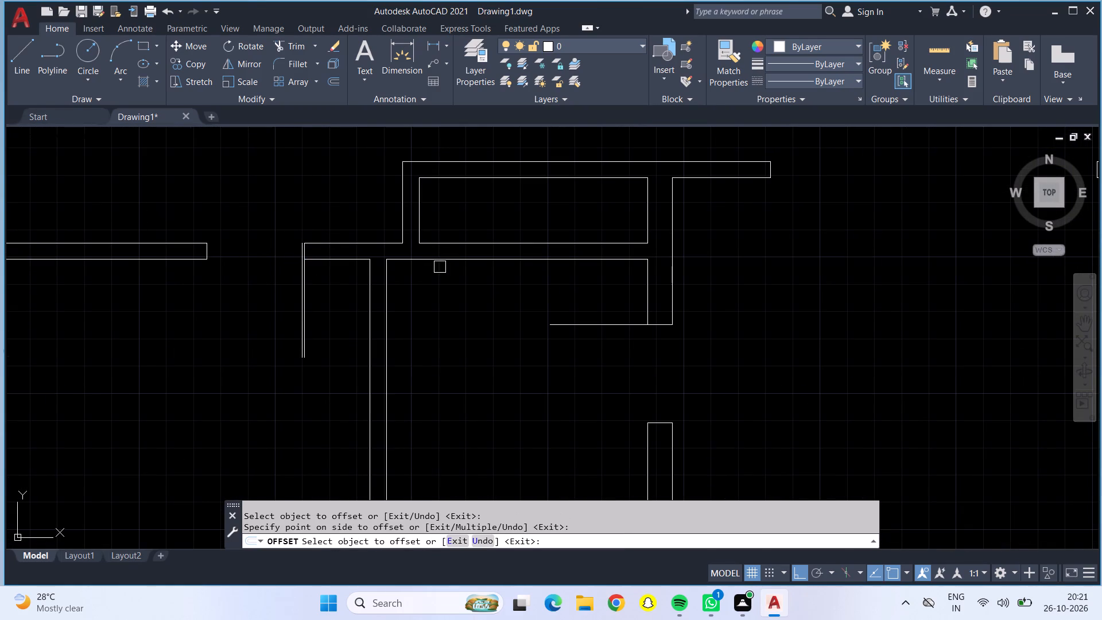
click(611, 328)
click(604, 376)
click(664, 327)
click(664, 354)
Offset the door leaf and jamb lines of both lower right rooms 1" into their openings.
scroll(663, 355, down, 1)
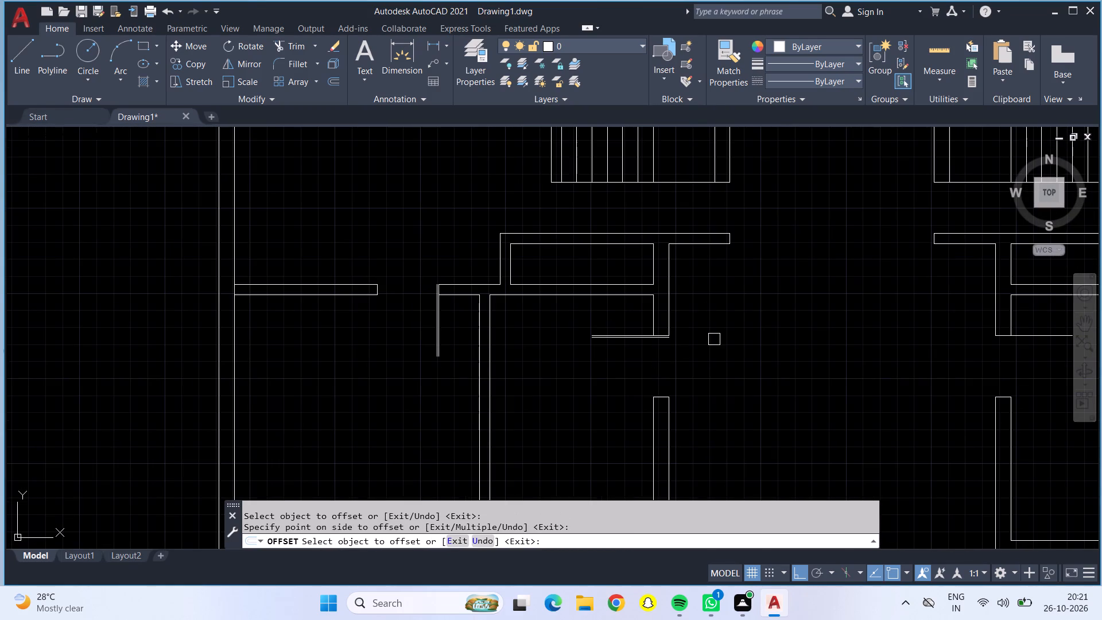
middle_drag(714, 339, 0, 369)
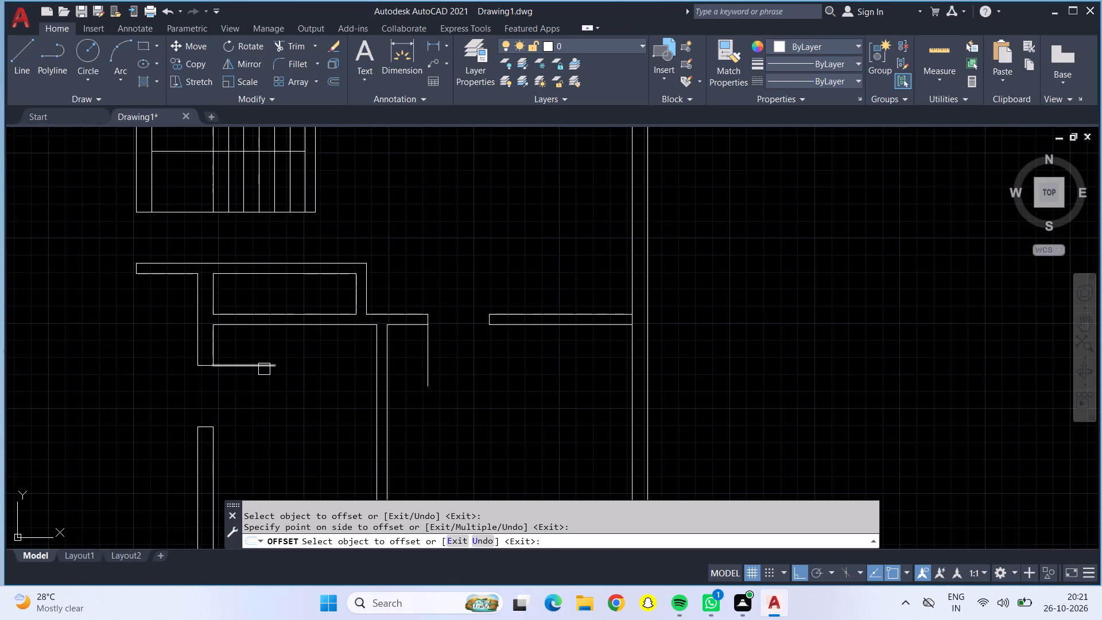
click(264, 369)
click(248, 448)
click(203, 363)
click(159, 417)
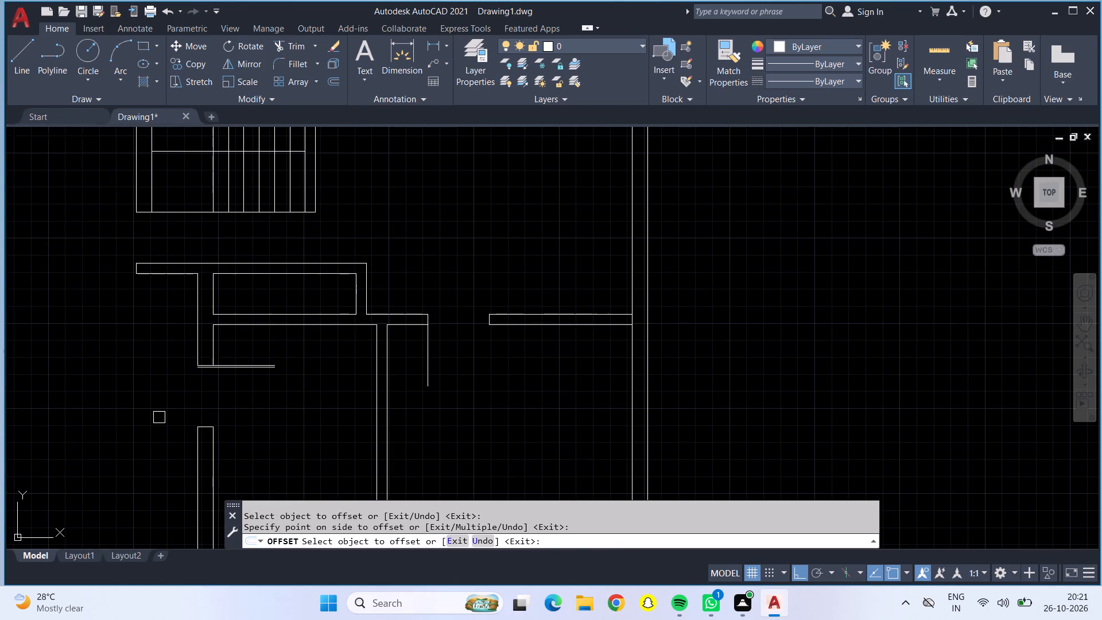
click(412, 354)
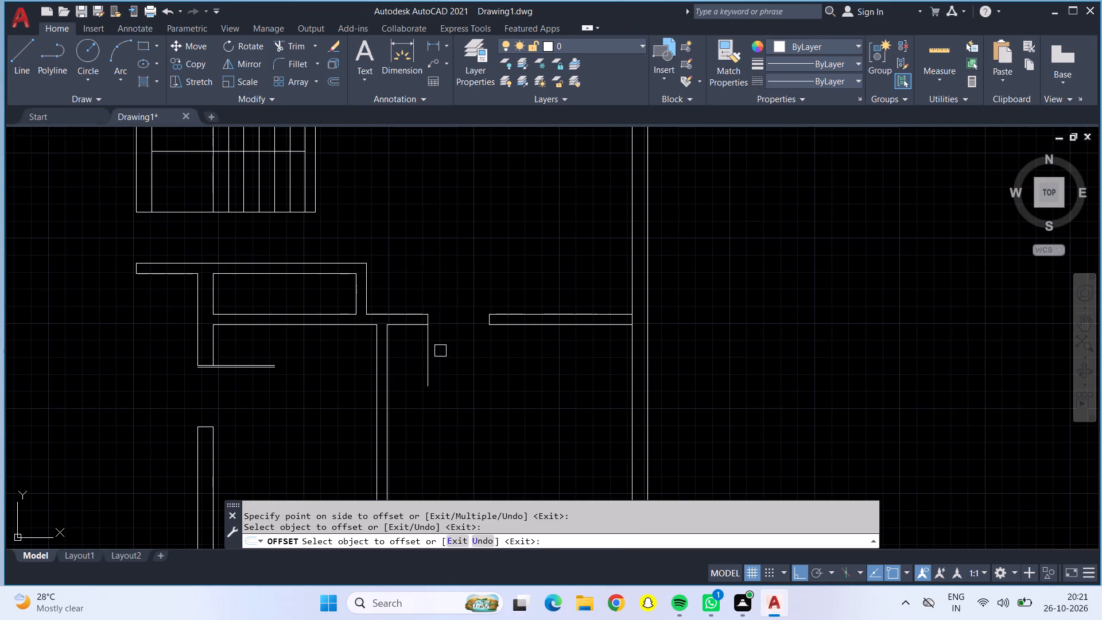
click(432, 350)
click(444, 352)
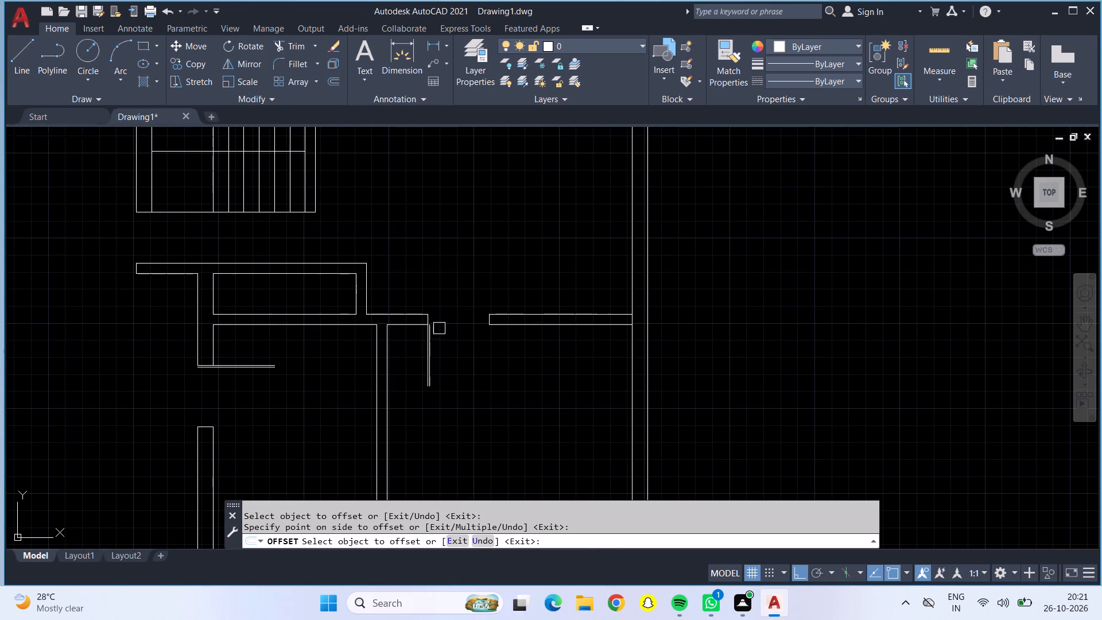
scroll(433, 320, up, 2)
click(412, 315)
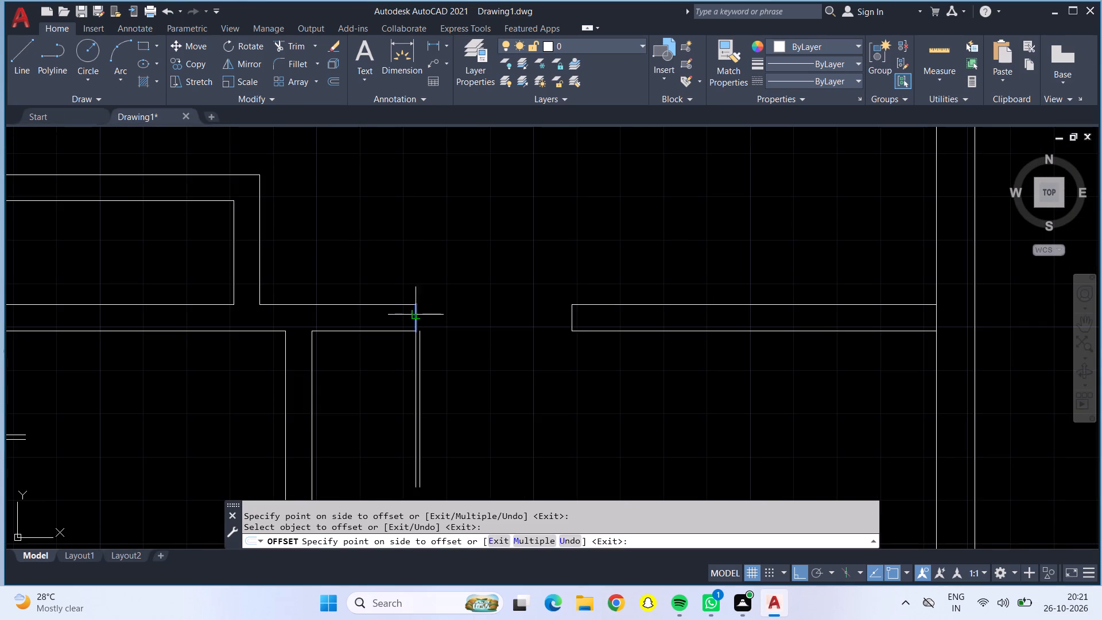
click(428, 315)
Offset the leaf and jamb lines 1" into the openings at the small room above the right staircase and on both sides of the dividing wall.
scroll(429, 315, down, 2)
scroll(394, 235, down, 1)
middle_drag(394, 235, 351, 459)
scroll(282, 312, up, 3)
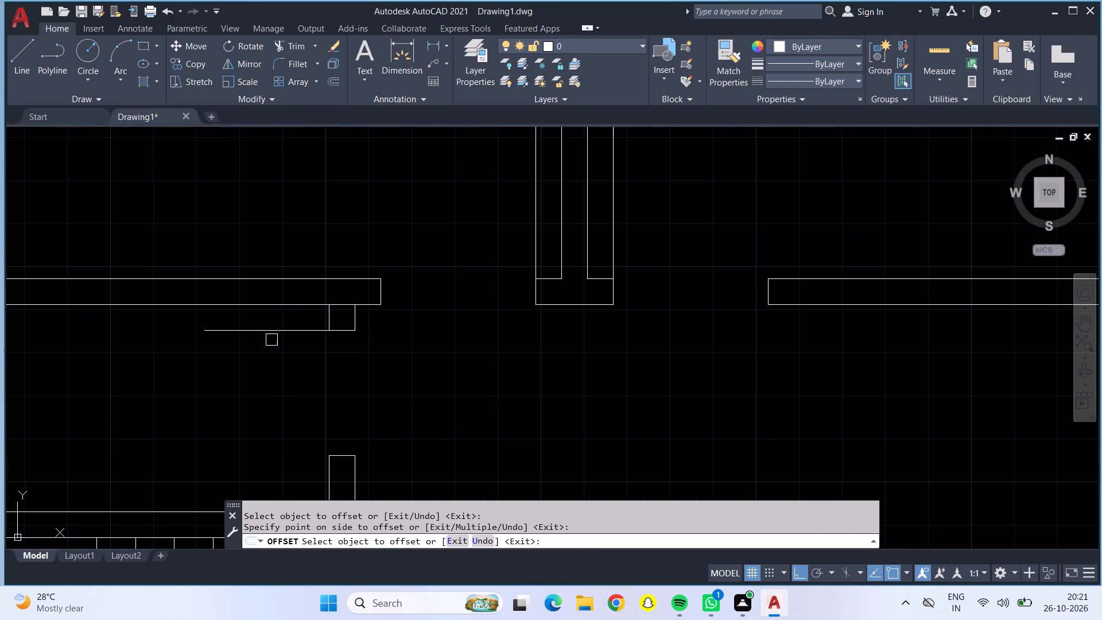
click(271, 334)
click(271, 389)
drag(344, 332, 346, 344)
click(348, 377)
click(536, 289)
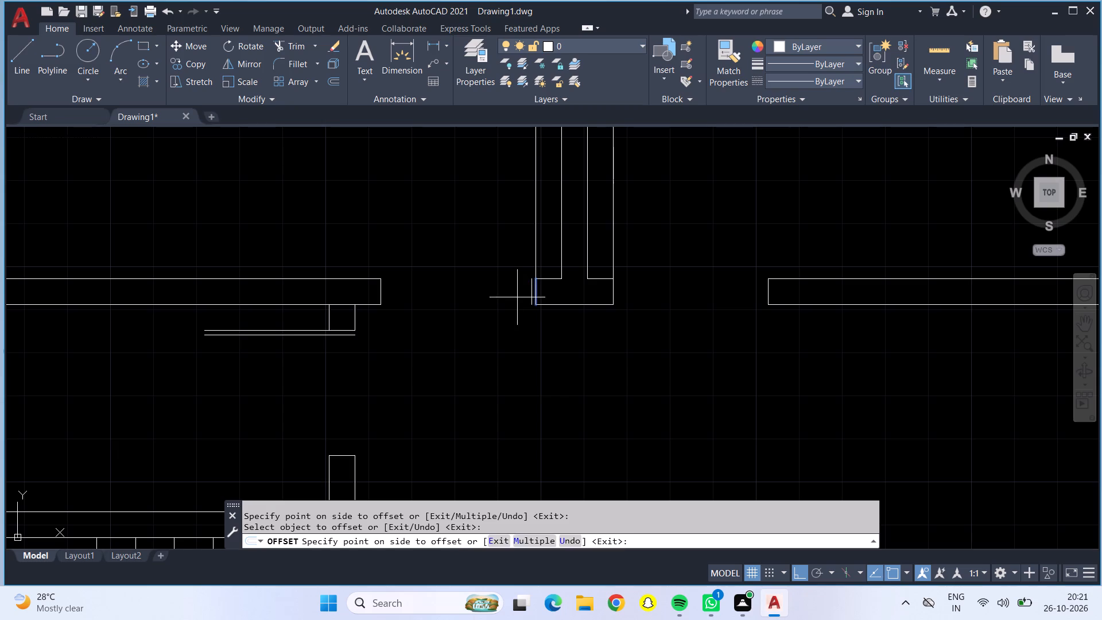
click(517, 297)
click(533, 262)
click(506, 272)
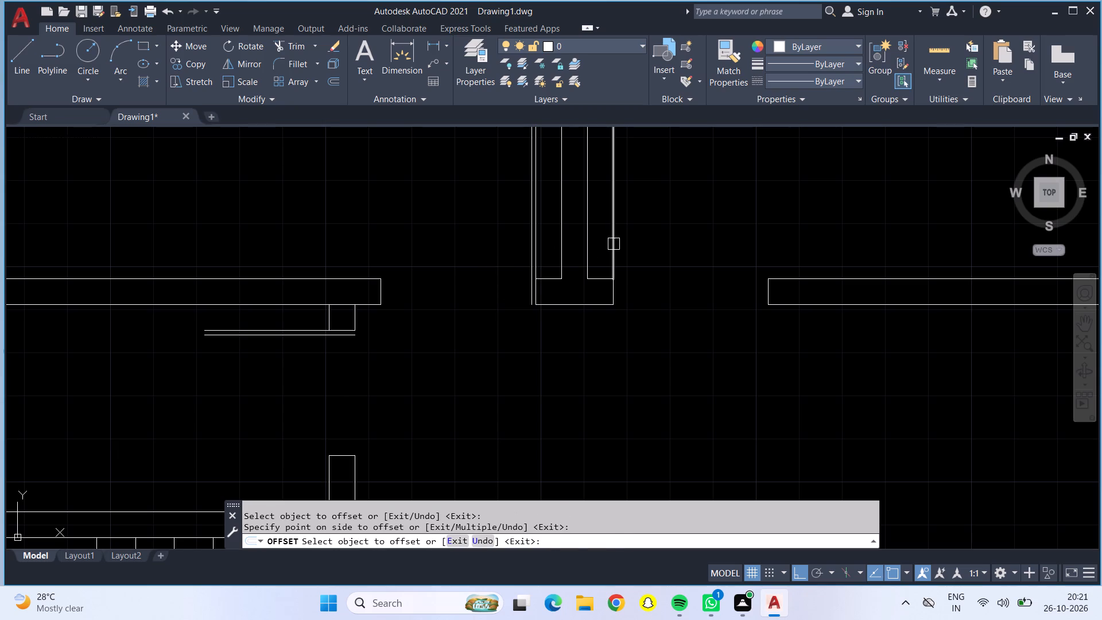
click(617, 242)
click(644, 238)
click(615, 301)
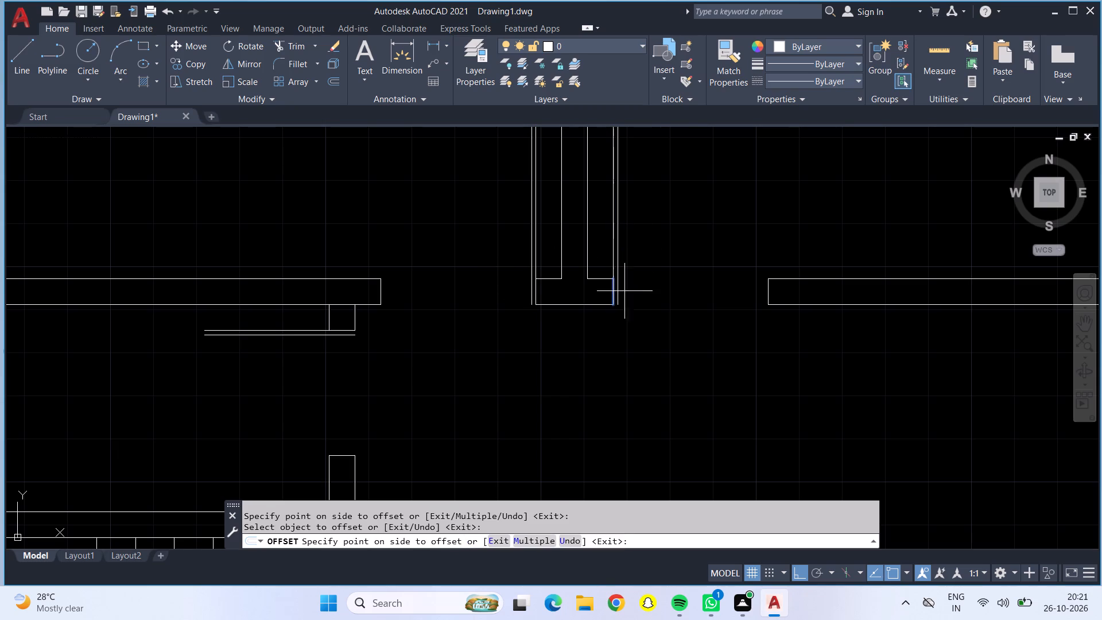
click(641, 289)
Offset the leaf and jamb lines of the sixth upper room's door 1" into its opening.
scroll(645, 281, down, 2)
middle_drag(659, 243, 492, 506)
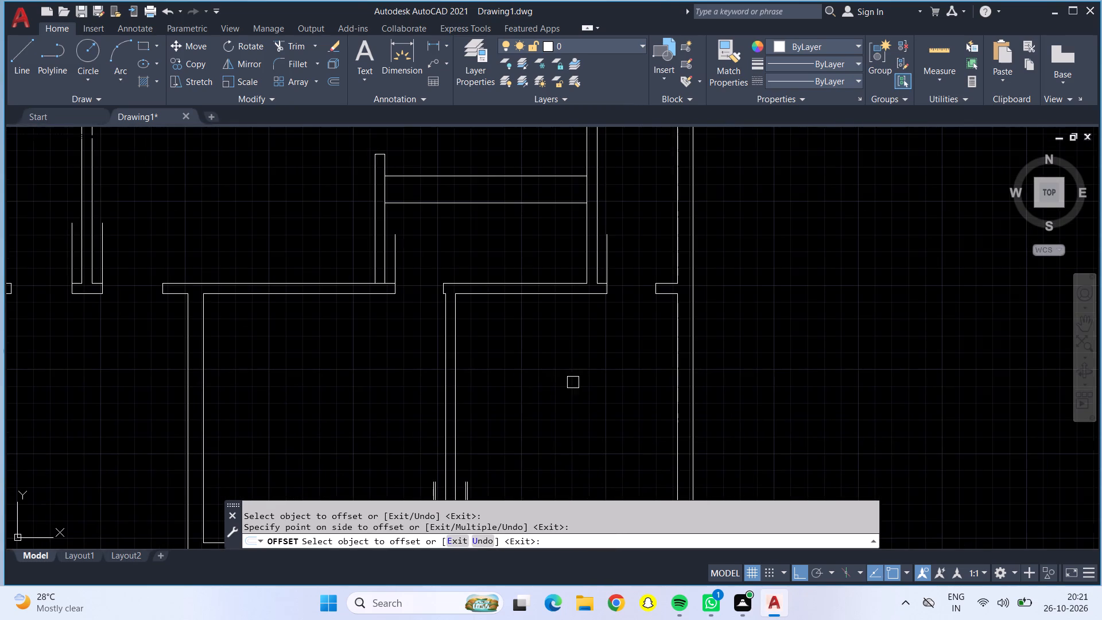
scroll(623, 278, up, 2)
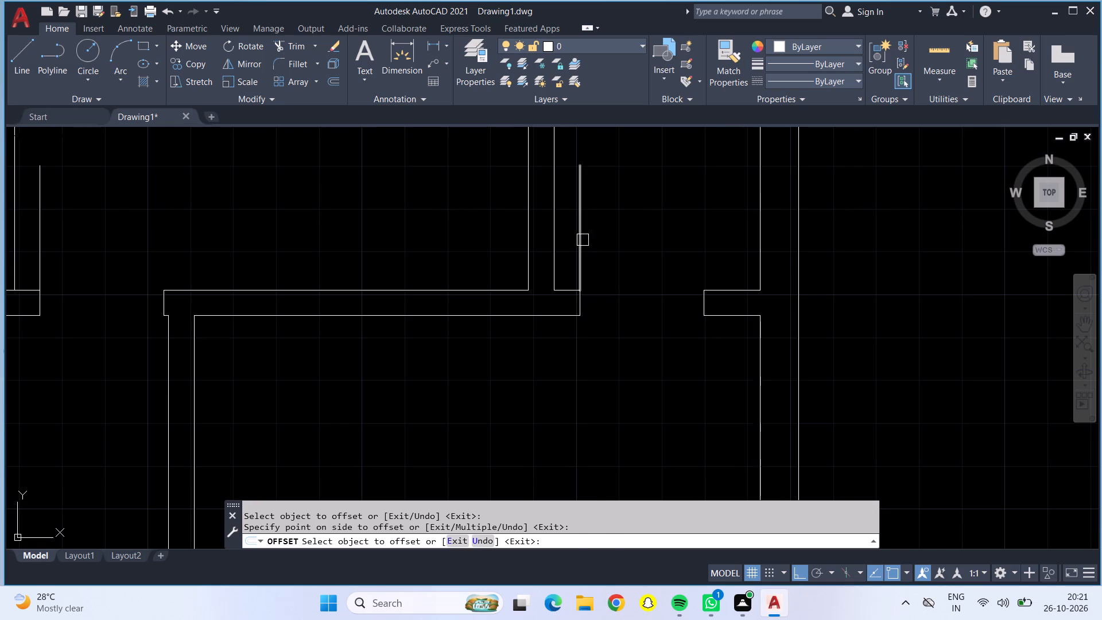
click(584, 242)
click(602, 250)
click(585, 308)
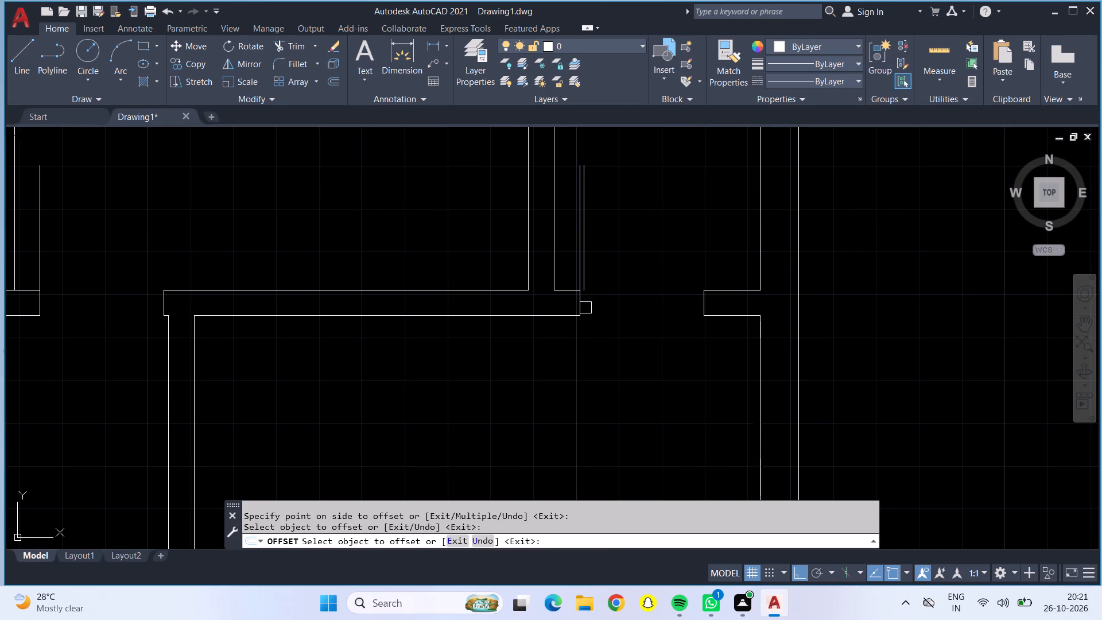
click(581, 306)
click(593, 312)
Offset the leaf and jamb lines 1" into the opening at the door just left of the upper right striped recess.
scroll(596, 315, down, 2)
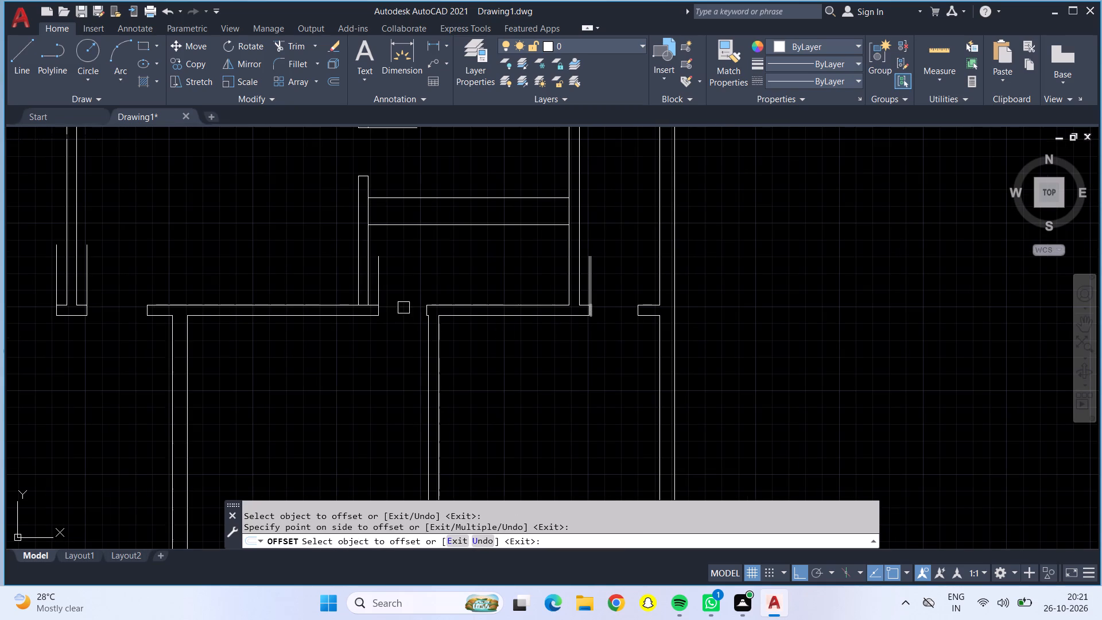
scroll(363, 300, up, 2)
scroll(363, 300, down, 1)
scroll(381, 271, up, 2)
drag(391, 276, 400, 280)
click(488, 291)
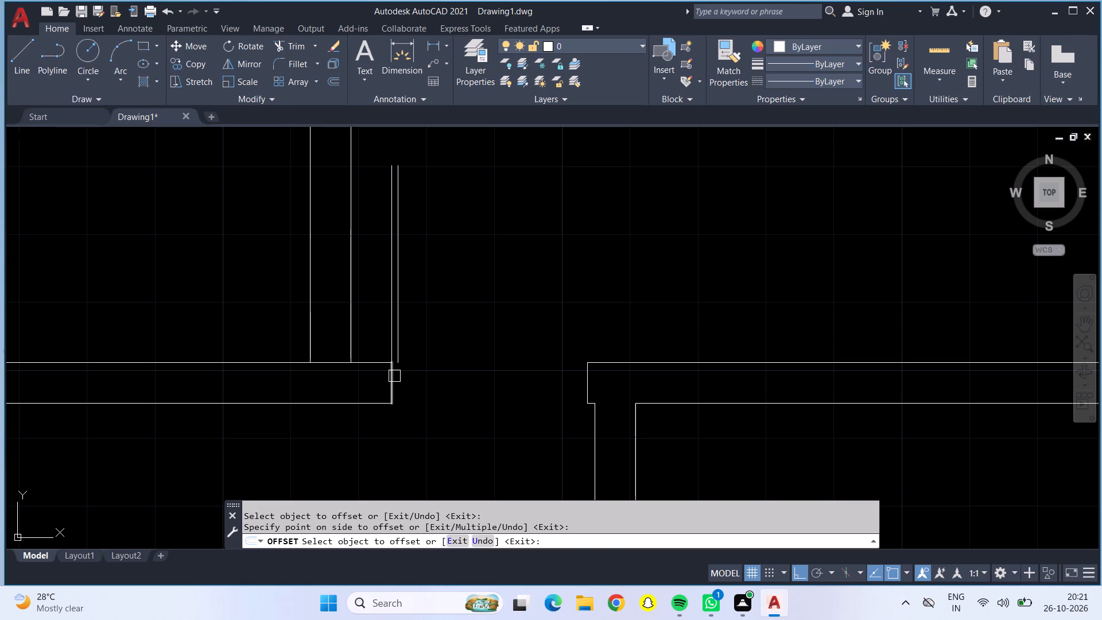
click(394, 376)
click(426, 383)
Offset the horizontal door leaf and jamb lines below the top wall in the upper right 1" down into the opening.
scroll(429, 383, down, 2)
scroll(197, 320, down, 1)
middle_drag(197, 320, 185, 493)
scroll(329, 340, up, 4)
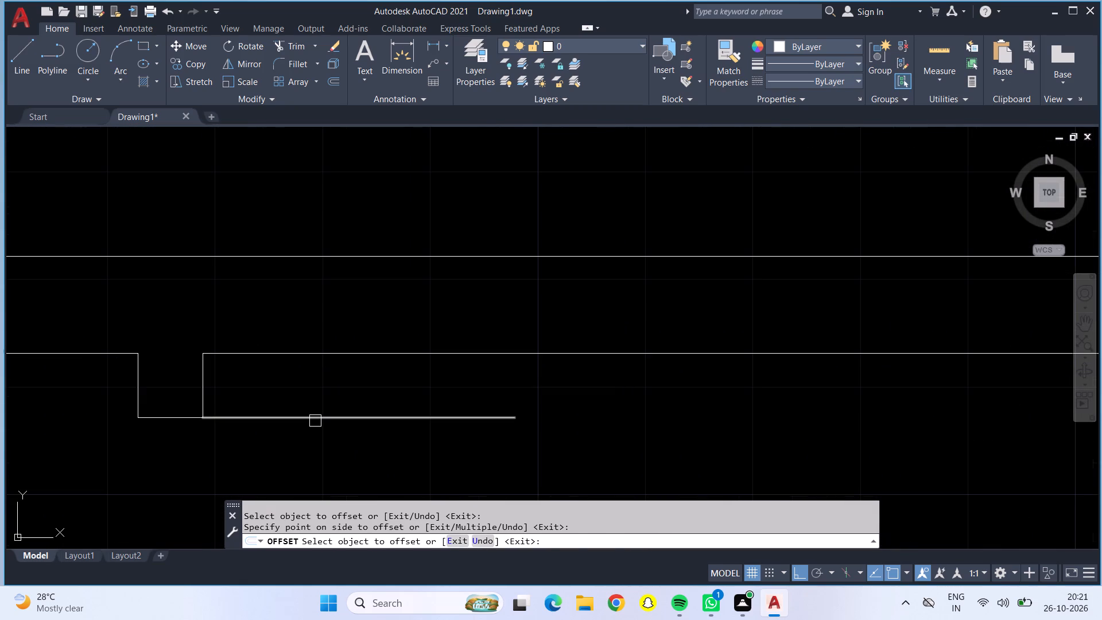
click(315, 421)
click(317, 492)
drag(184, 416, 183, 424)
drag(184, 465, 184, 476)
Offset the leaf and jamb lines on both sides of the central upper dividing wall 1" outward into their openings.
scroll(184, 452, down, 3)
middle_drag(139, 460, 579, 119)
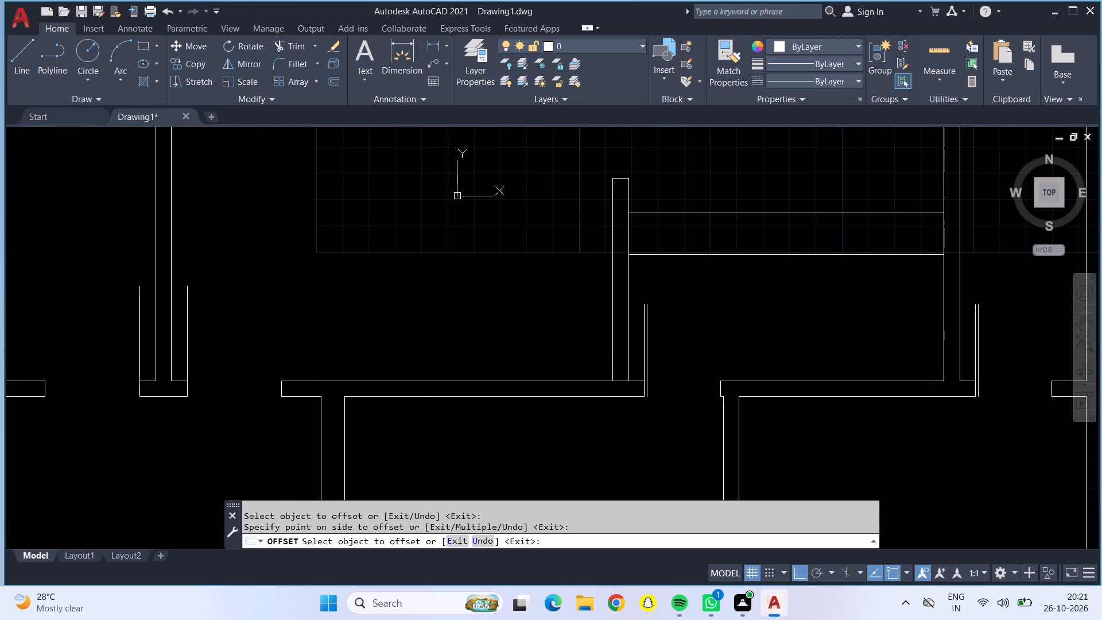
scroll(182, 368, up, 1)
scroll(182, 368, down, 1)
scroll(182, 368, up, 1)
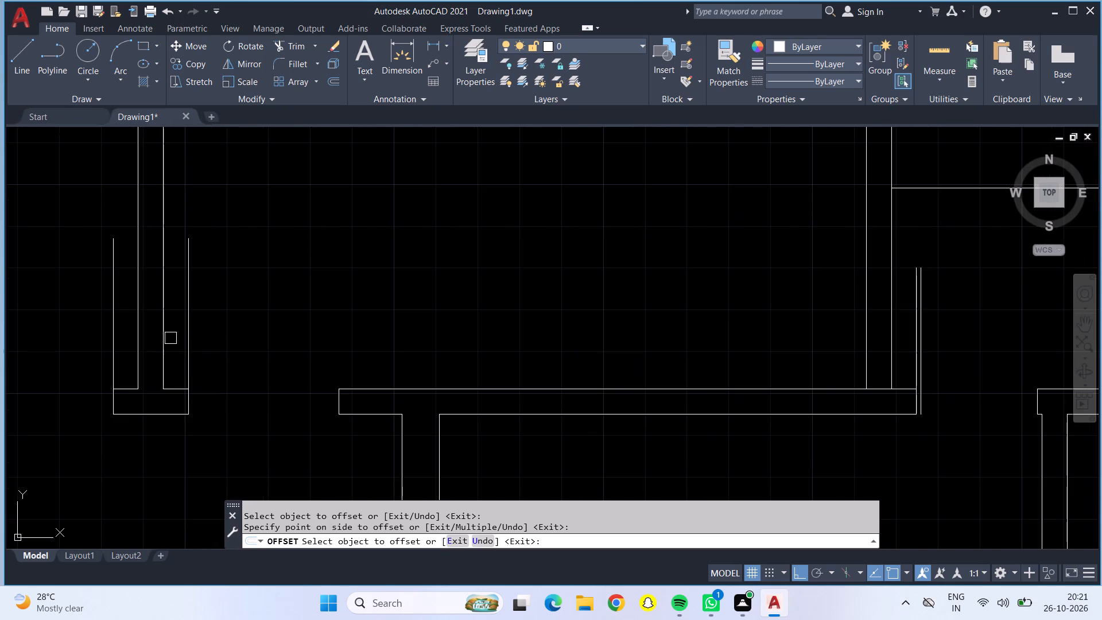
click(185, 335)
click(254, 346)
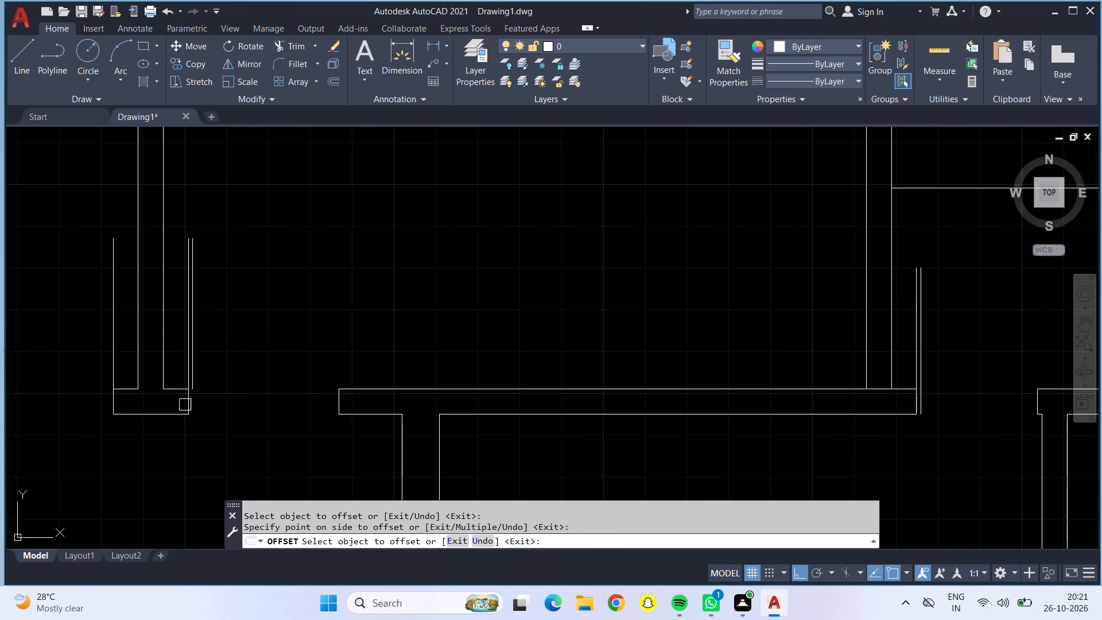
click(185, 405)
click(242, 421)
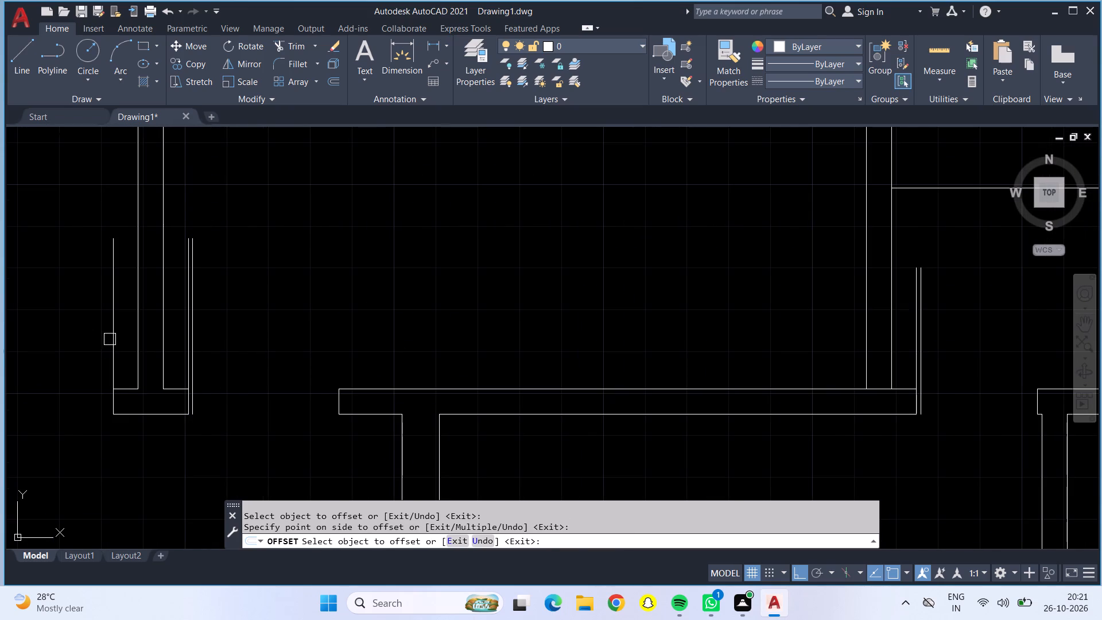
click(112, 340)
click(41, 314)
click(108, 410)
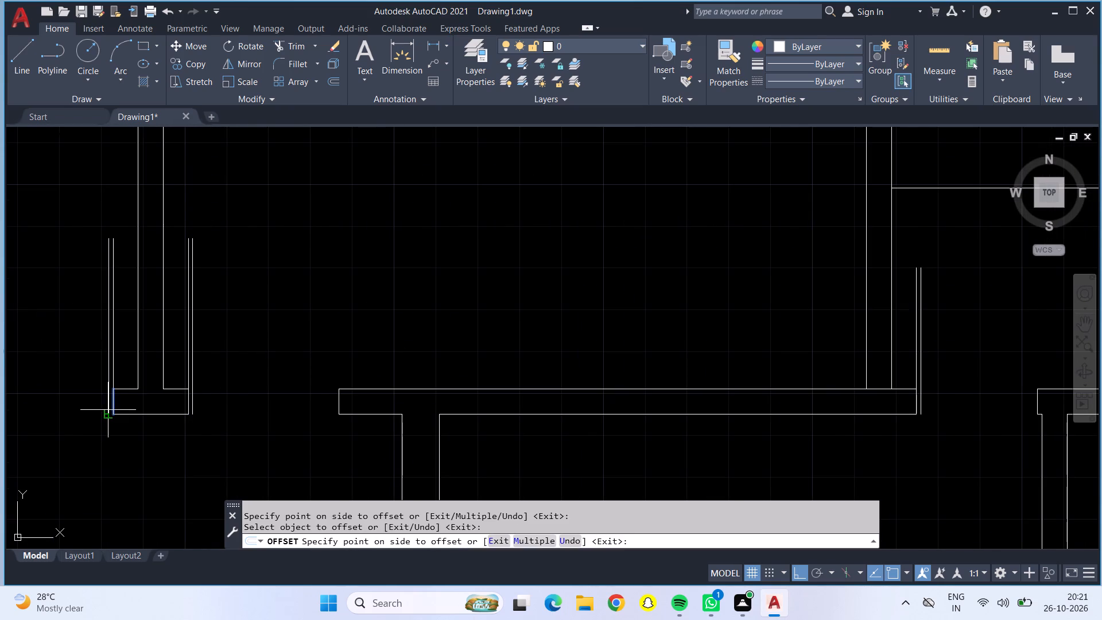
click(96, 406)
Offset the leaf and jamb lines 1" into the opening at the upper left door beside the wall stub below the striped recess.
scroll(87, 400, down, 2)
middle_drag(63, 317, 737, 283)
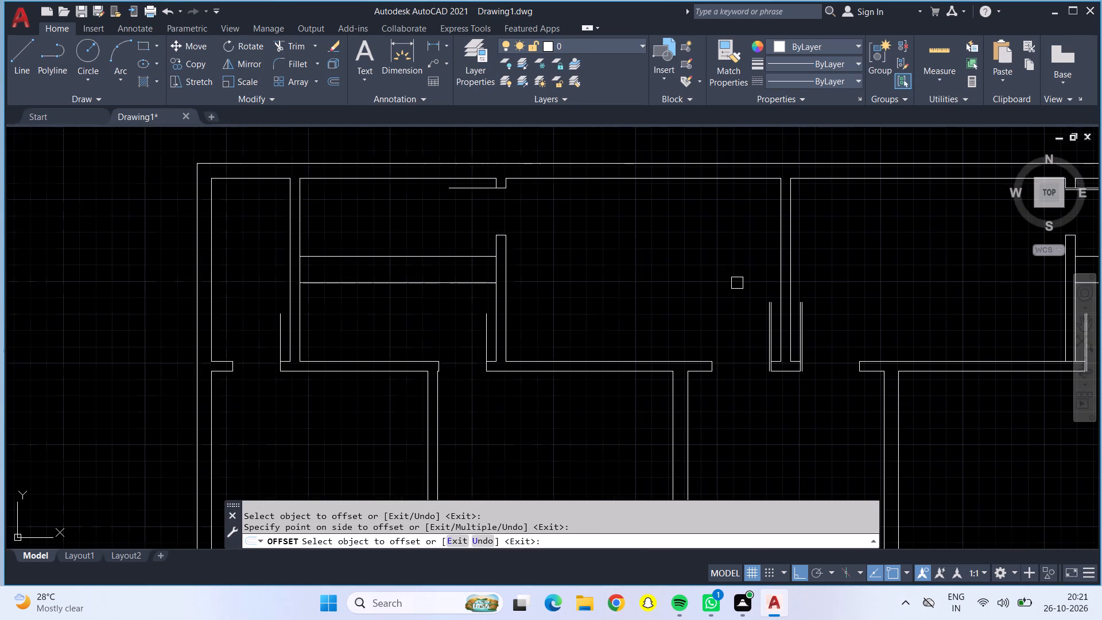
scroll(512, 336, up, 3)
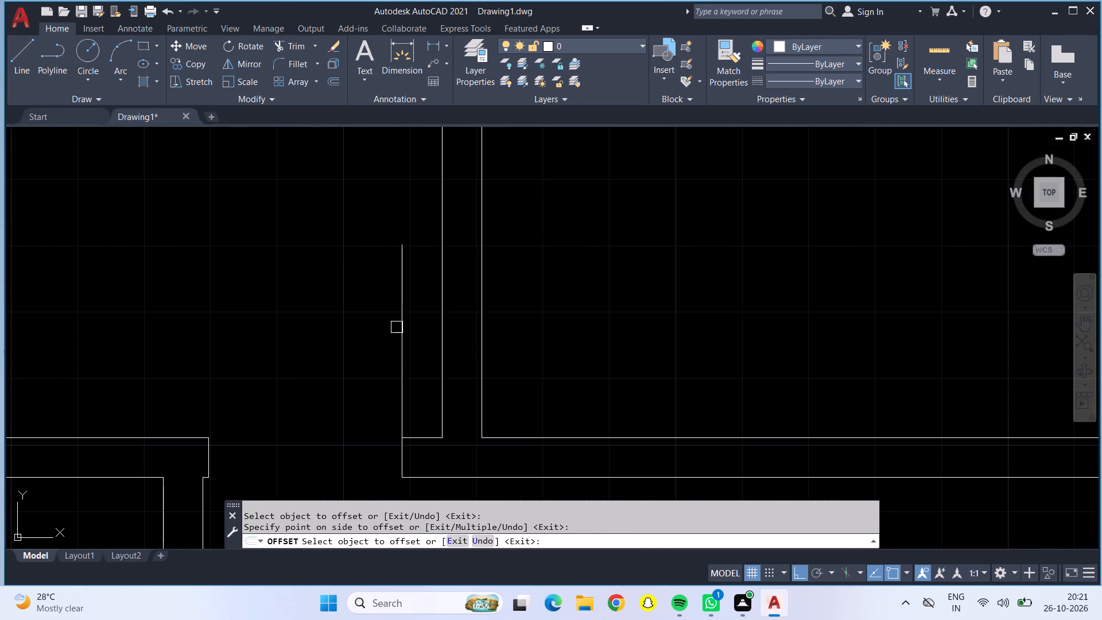
click(397, 329)
drag(324, 311, 332, 310)
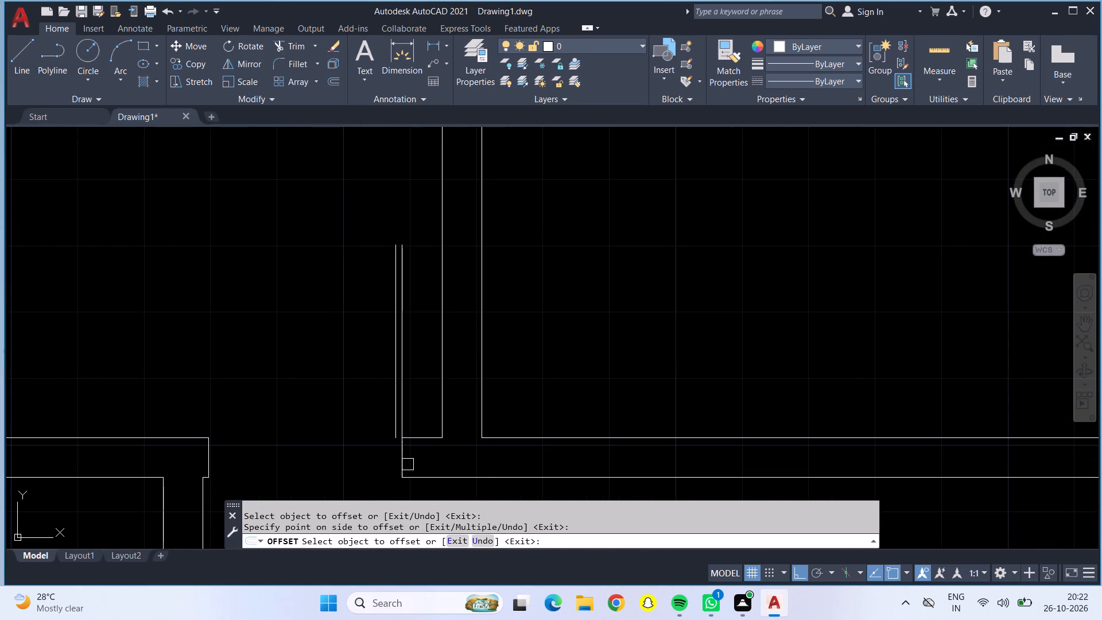
click(404, 464)
click(311, 452)
Offset the horizontal door leaf and jamb lines below the top wall in the upper left 1" down into the opening.
scroll(309, 434, down, 1)
scroll(297, 342, down, 1)
middle_drag(294, 334, 273, 525)
scroll(340, 316, up, 3)
click(340, 316)
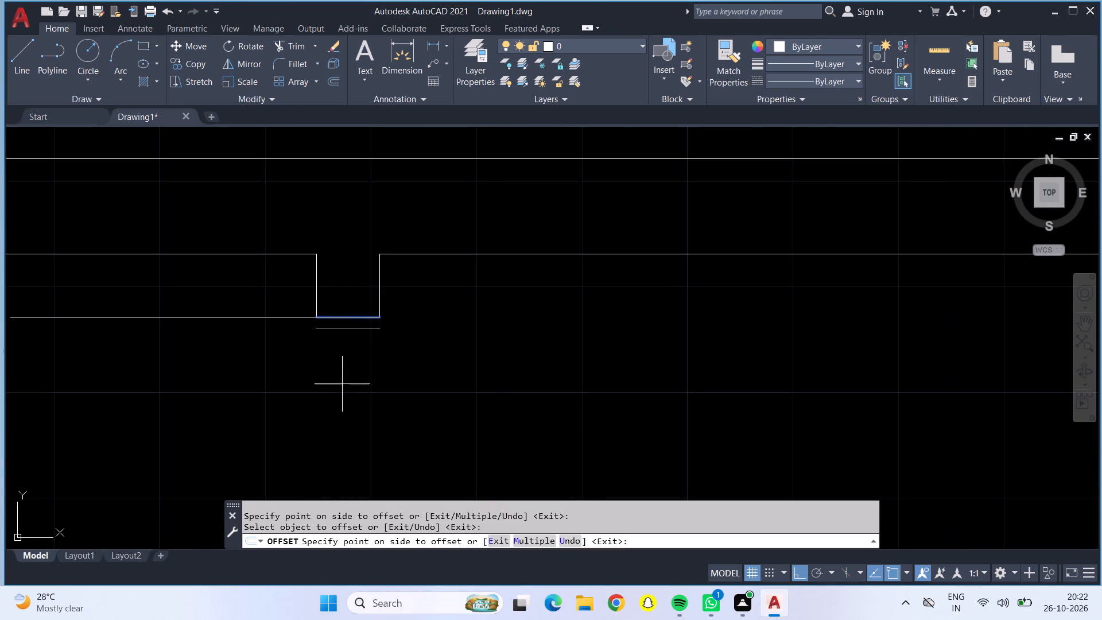
click(342, 386)
drag(275, 320, 274, 331)
click(274, 410)
Offset the leaf and jamb lines of the narrow upper left corner room's door 1" into its opening.
scroll(280, 404, down, 3)
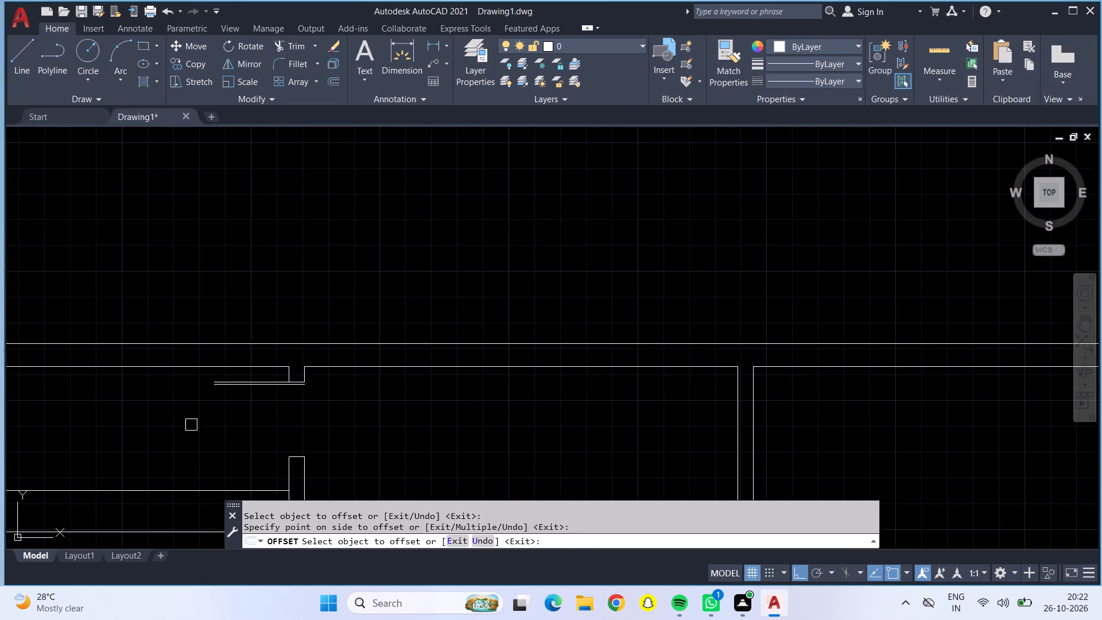
scroll(176, 435, down, 2)
middle_drag(149, 447, 598, 349)
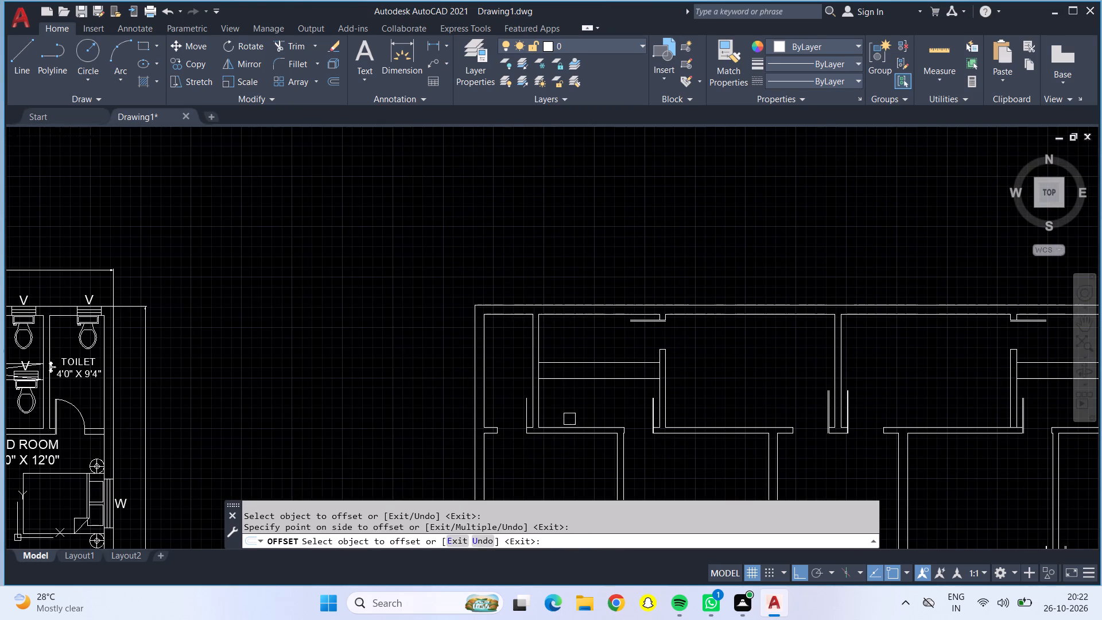
scroll(530, 413, up, 5)
middle_drag(426, 404, 366, 166)
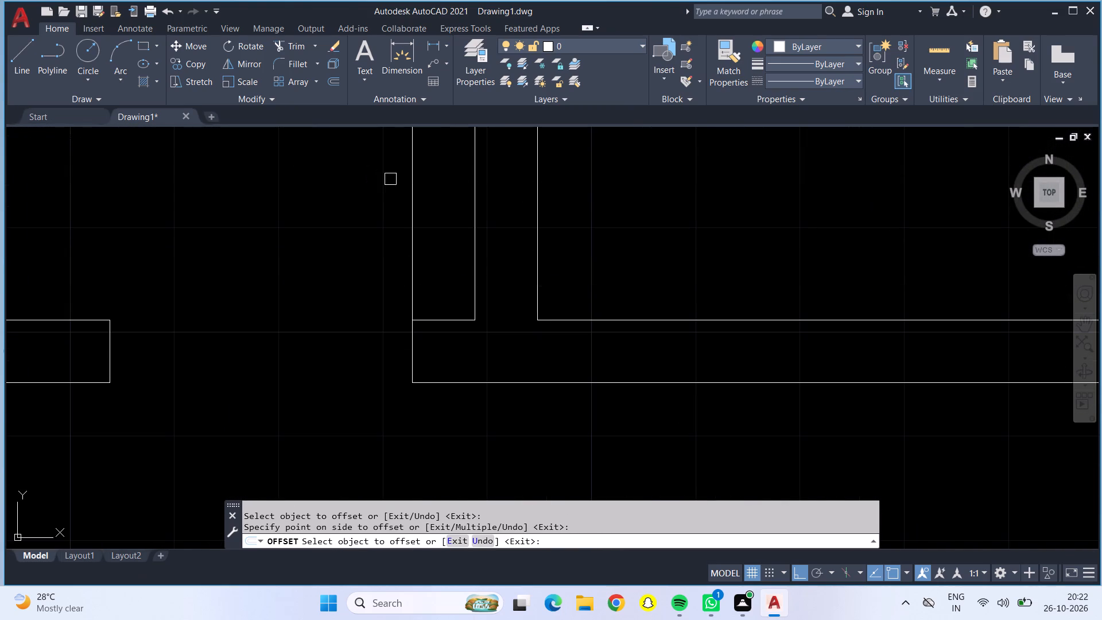
click(414, 235)
click(399, 237)
drag(414, 358, 408, 358)
click(366, 352)
Offset the leaf and jamb lines on both sides of the left middle dividing wall 1" outward into their openings.
scroll(362, 355, down, 4)
scroll(452, 404, down, 1)
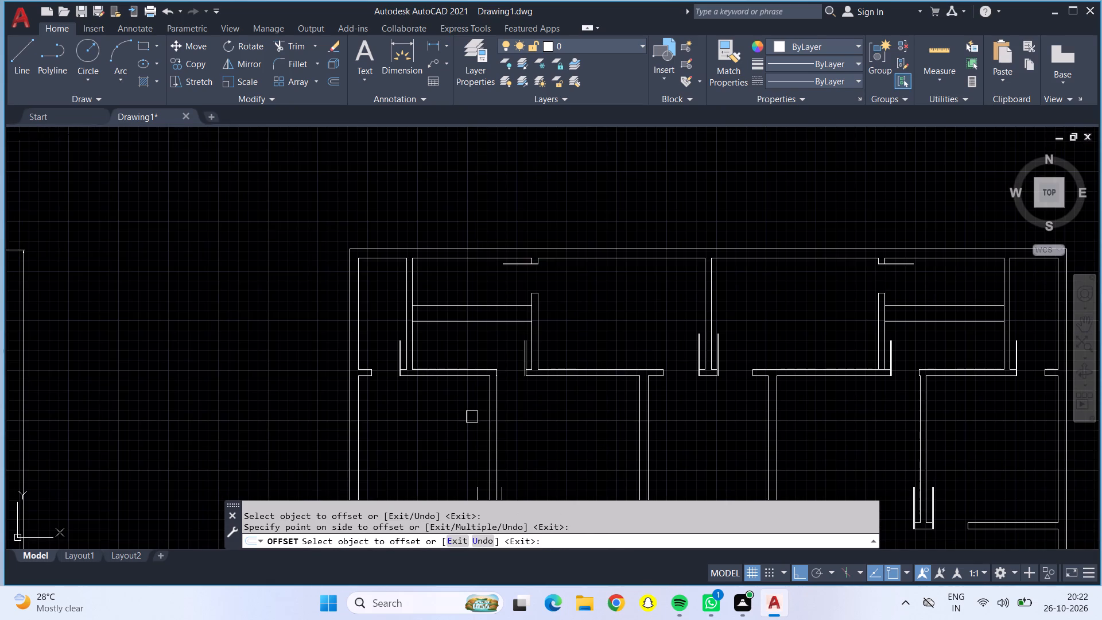
scroll(574, 420, down, 1)
middle_drag(574, 420, 457, 160)
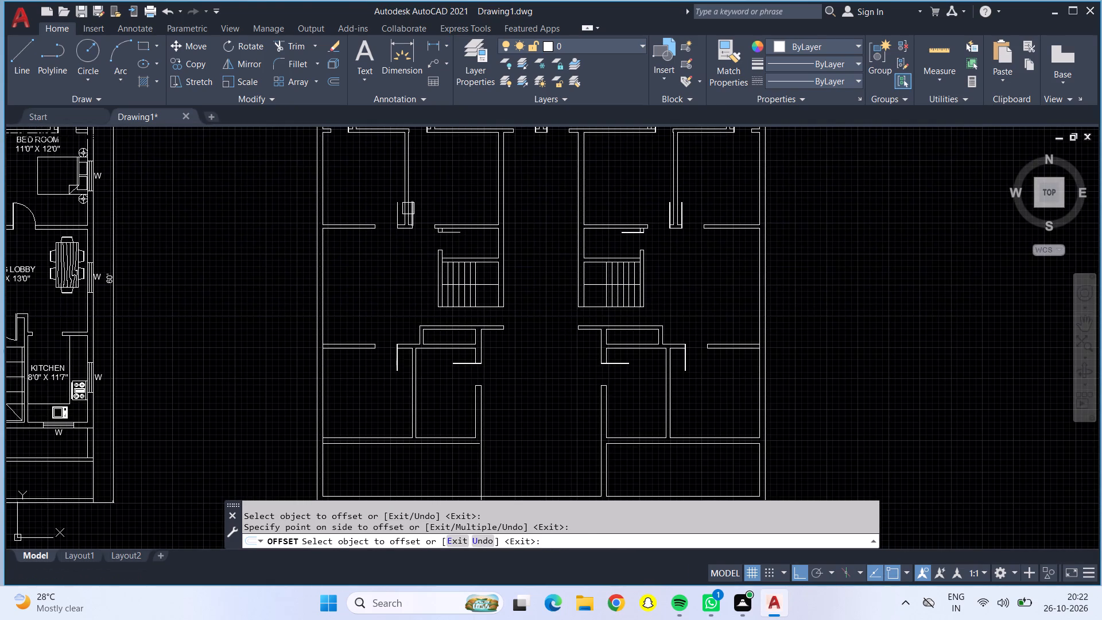
scroll(408, 208, up, 5)
click(281, 229)
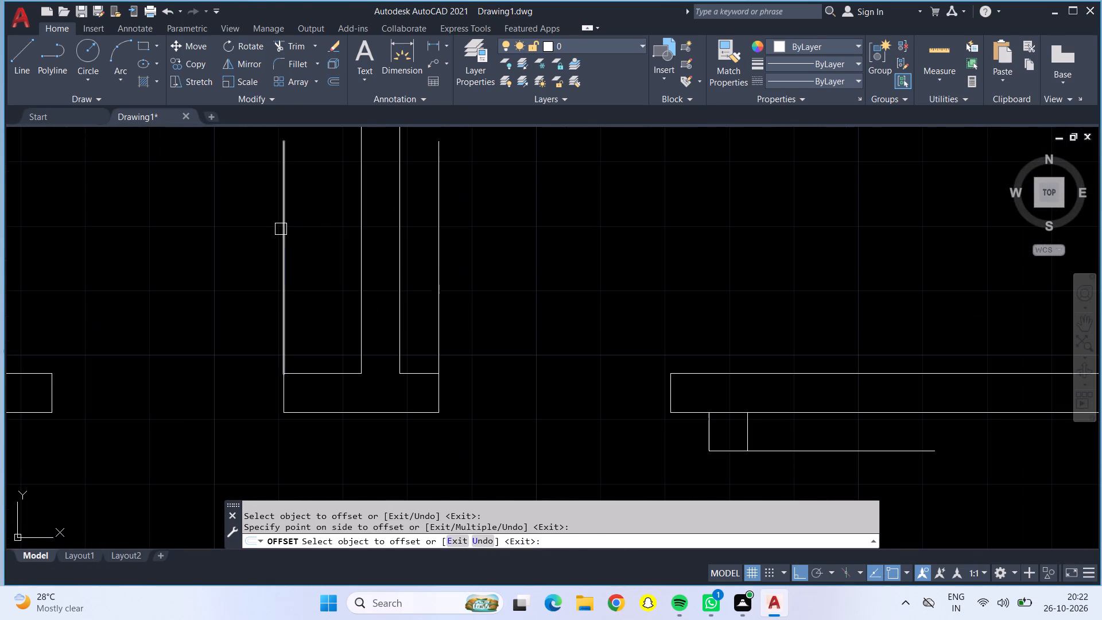
drag(112, 217, 137, 227)
drag(285, 392, 234, 377)
drag(192, 361, 246, 369)
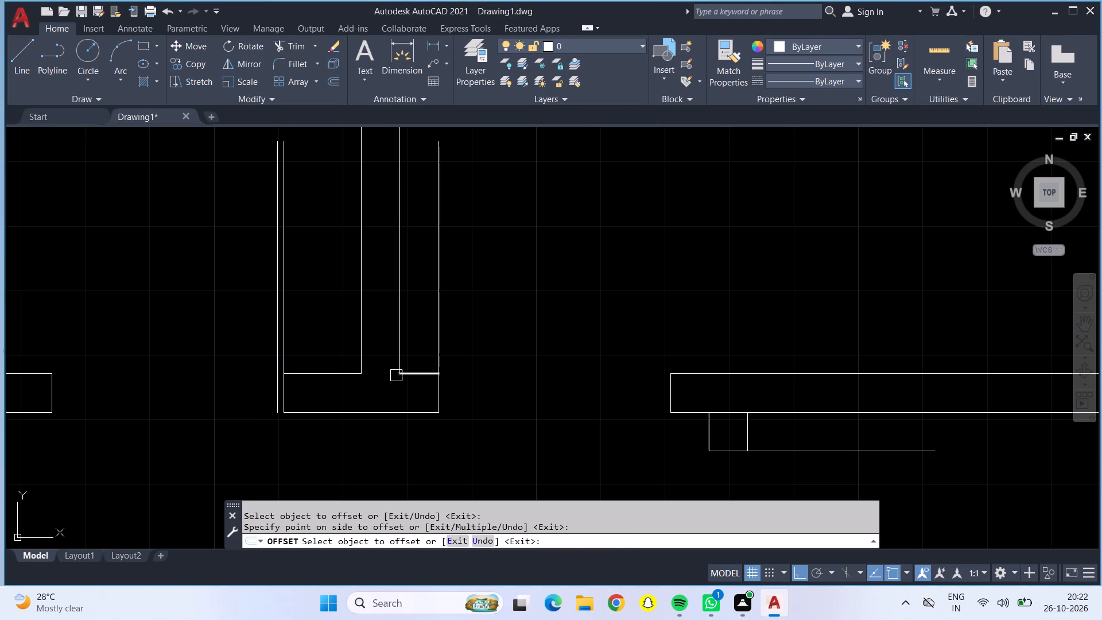
drag(436, 387, 456, 378)
click(468, 373)
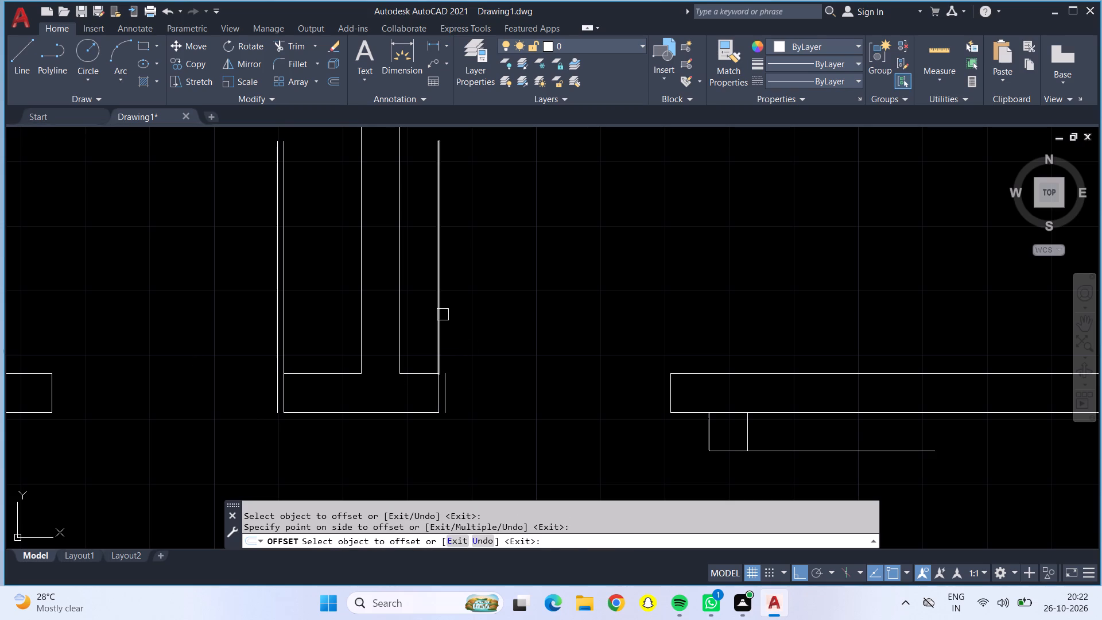
click(443, 315)
drag(463, 305, 469, 307)
Offset the horizontal leaf and jamb lines of the small room above the left staircase 1" into its opening.
scroll(500, 301, down, 3)
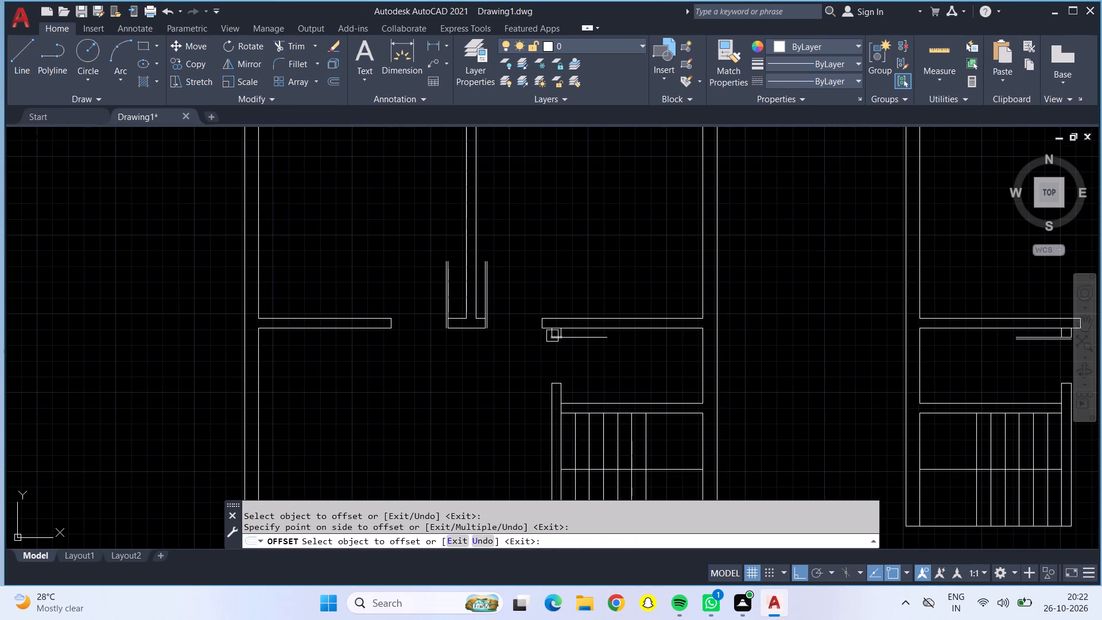
scroll(551, 338, up, 3)
click(682, 330)
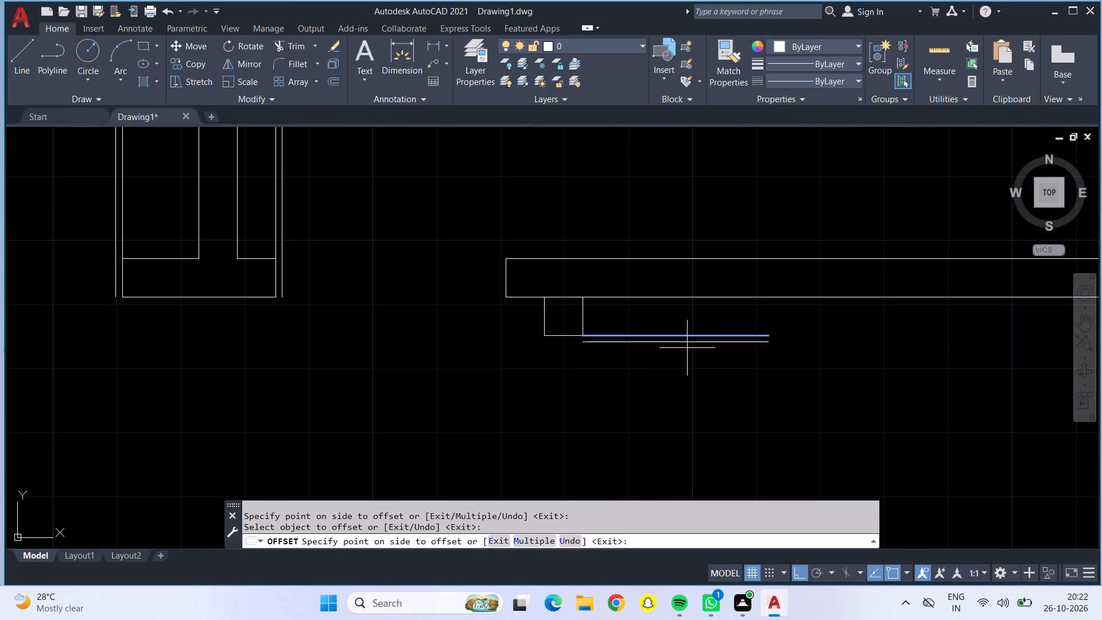
drag(689, 365, 689, 373)
click(566, 338)
click(565, 367)
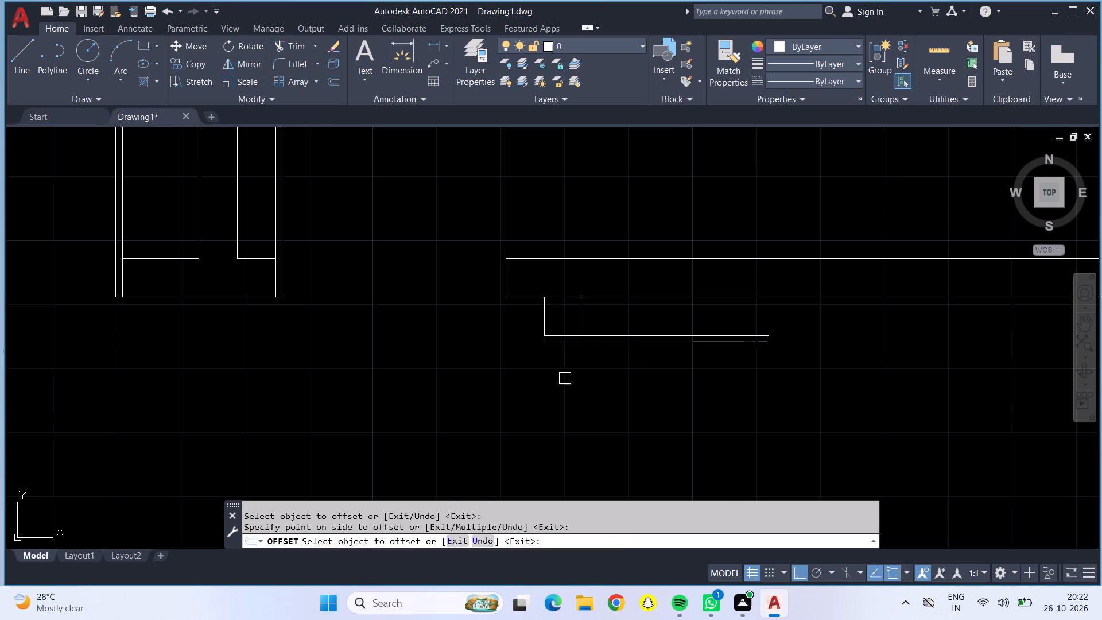
Check the door leaves across the whole floor plan for any still missing their thickness, and end the Offset command.
scroll(573, 376, down, 3)
middle_drag(606, 282, 243, 267)
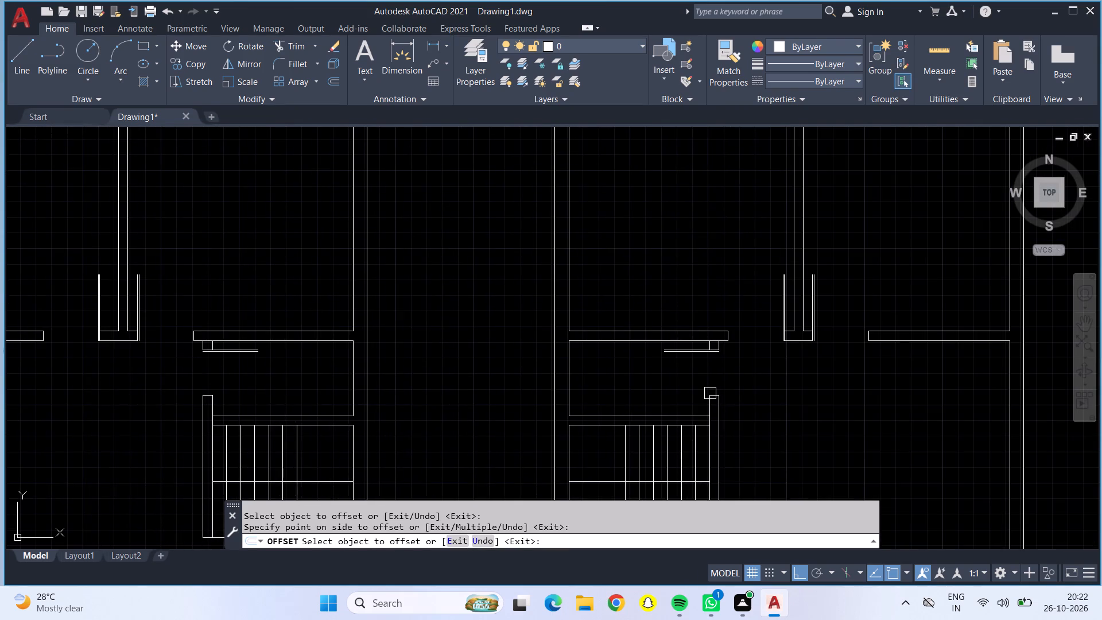
scroll(715, 393, down, 1)
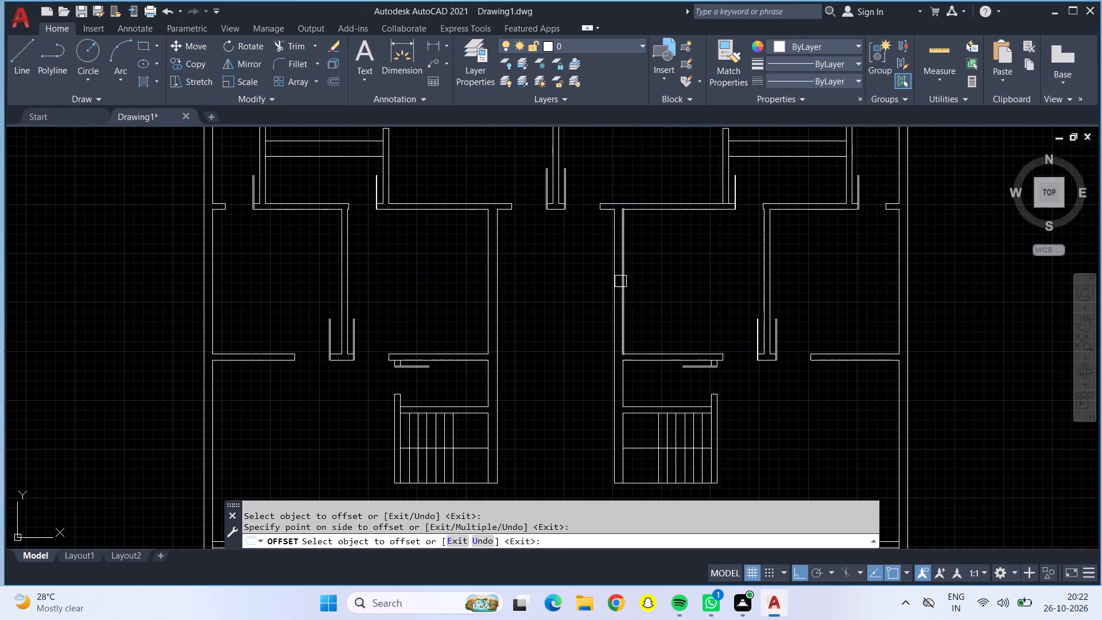
scroll(744, 193, up, 4)
scroll(744, 193, down, 4)
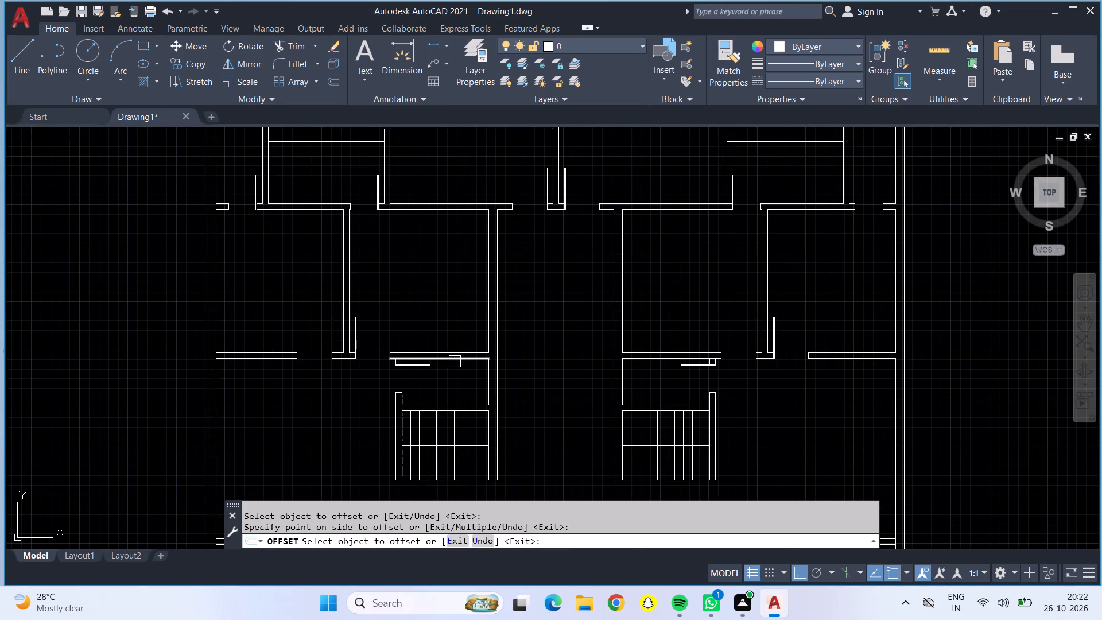
middle_drag(546, 363, 533, 194)
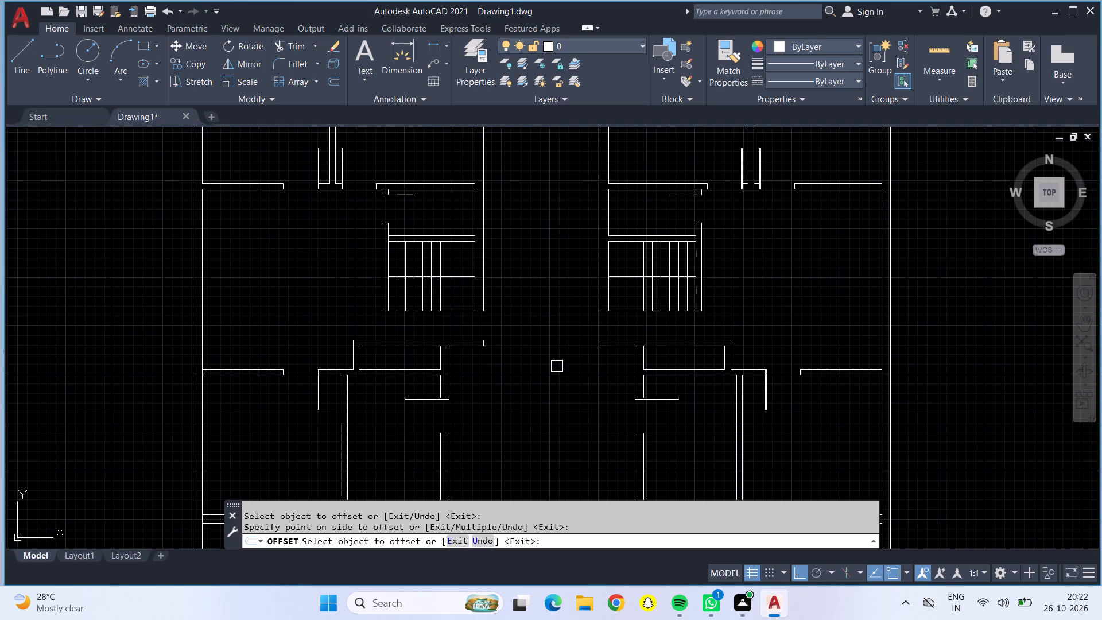
middle_drag(557, 366, 491, 276)
middle_drag(491, 369, 486, 301)
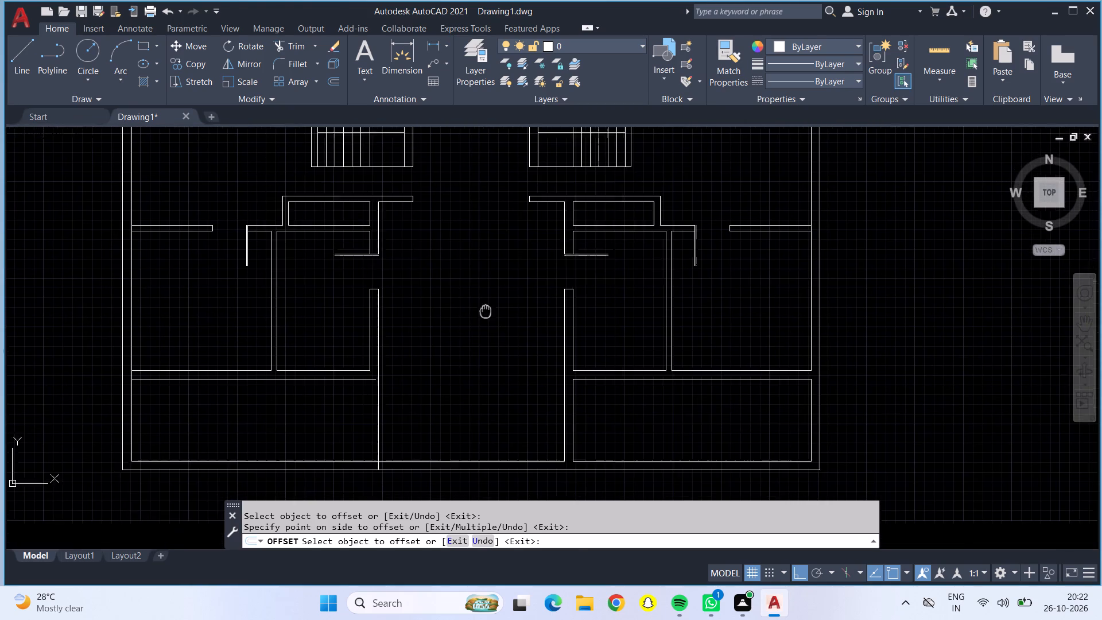
middle_drag(486, 301, 486, 300)
scroll(462, 409, up, 1)
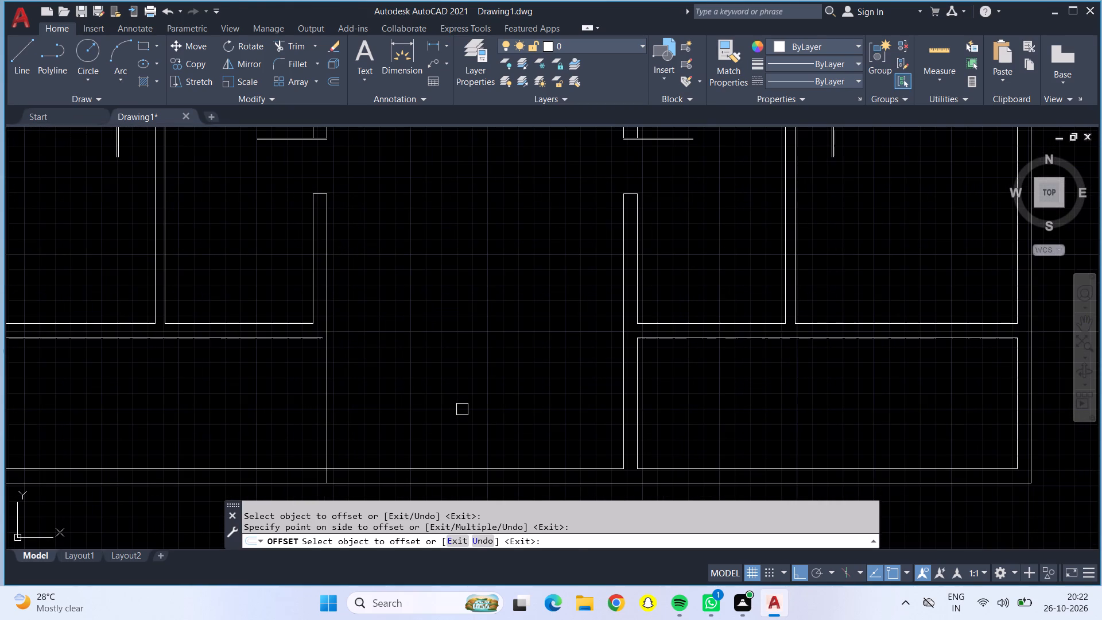
key(Escape)
scroll(460, 386, down, 2)
middle_drag(474, 324, 359, 499)
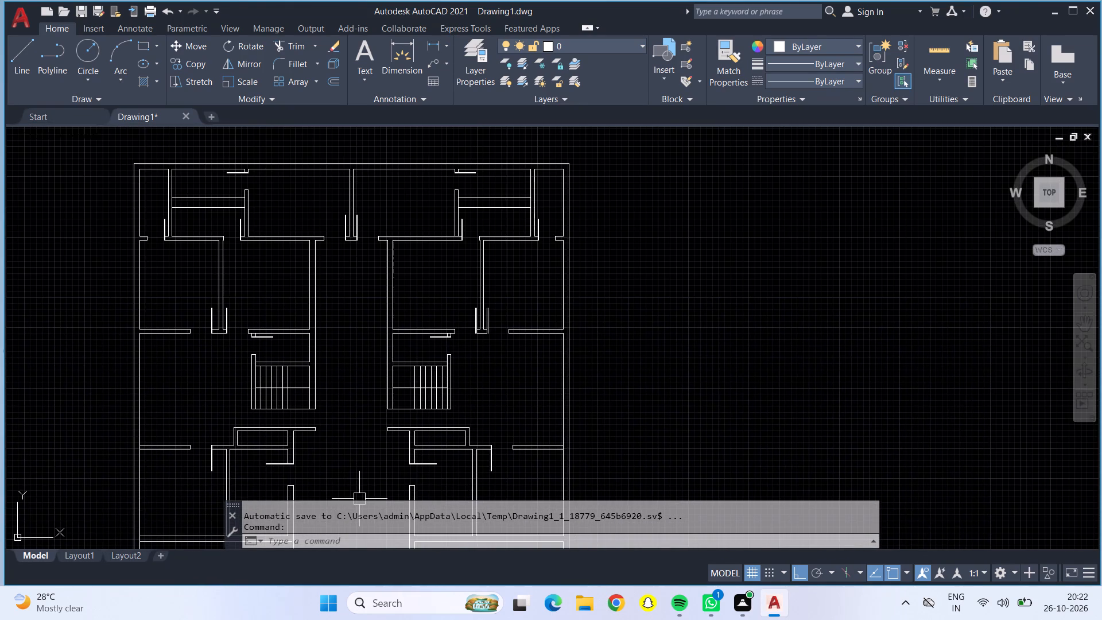
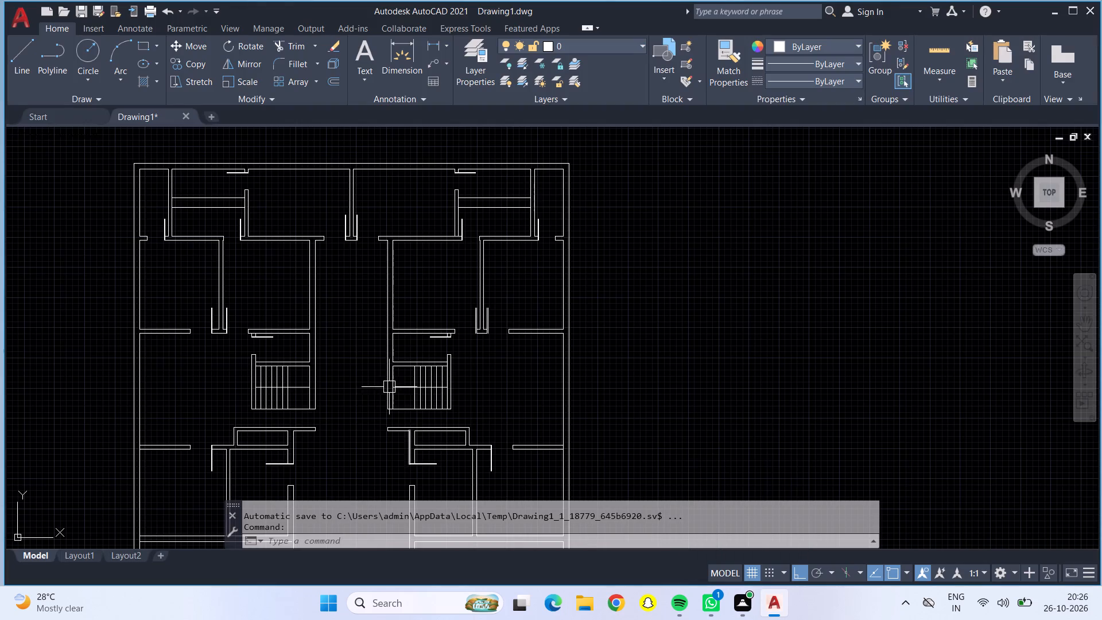
Draw a 2'-5" radius circle from the hinge corner of the narrow upper left corner room's door to its opposite jamb.
middle_drag(353, 285, 352, 269)
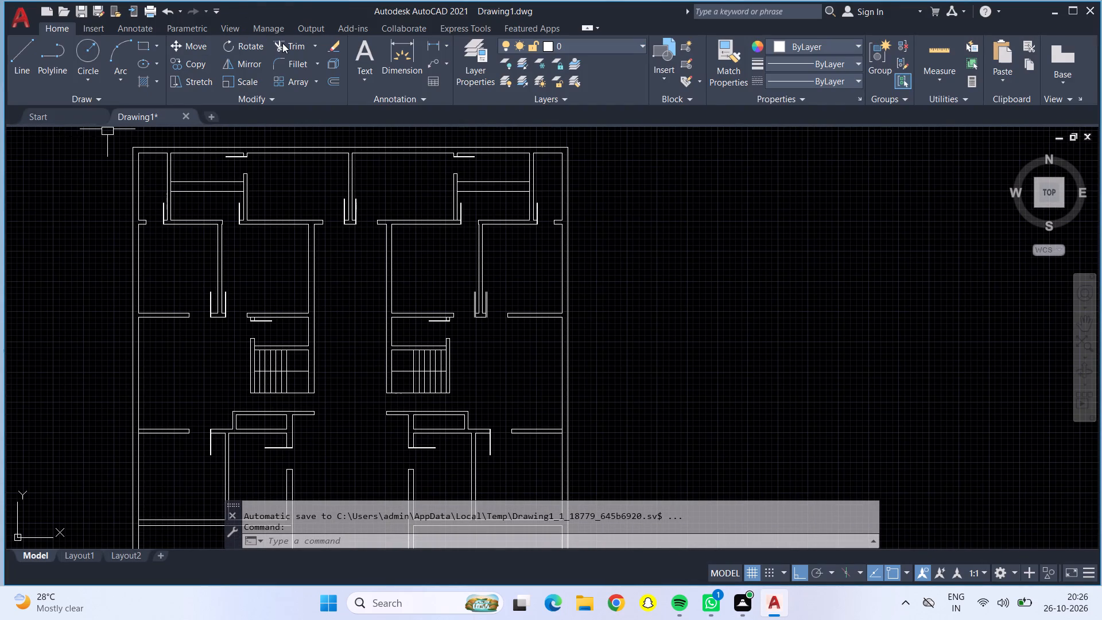
click(66, 36)
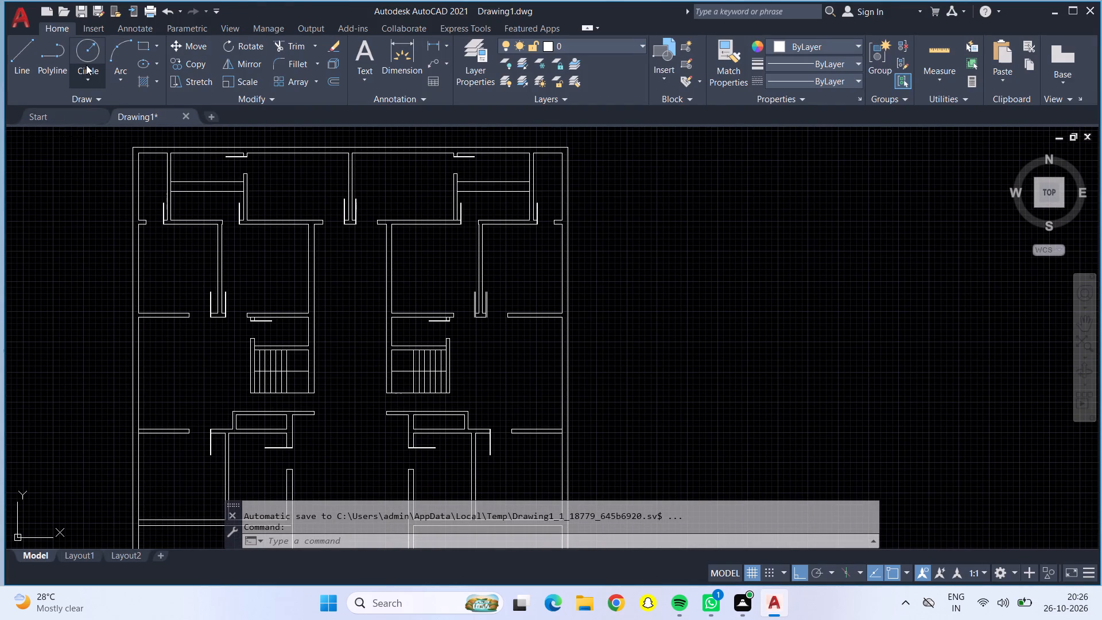
click(87, 54)
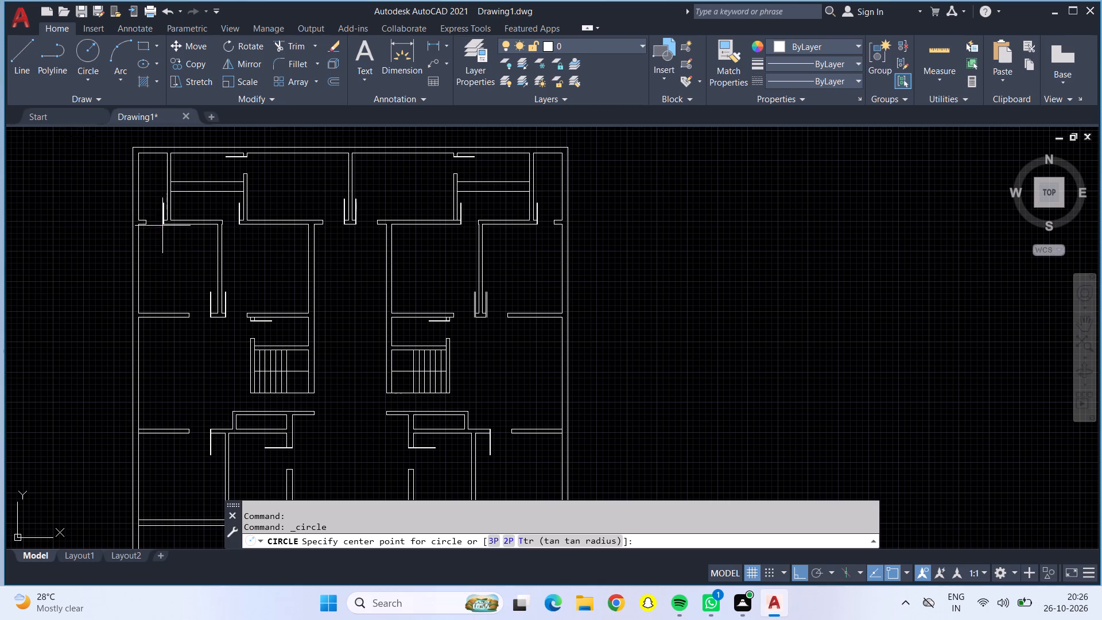
scroll(161, 208, up, 4)
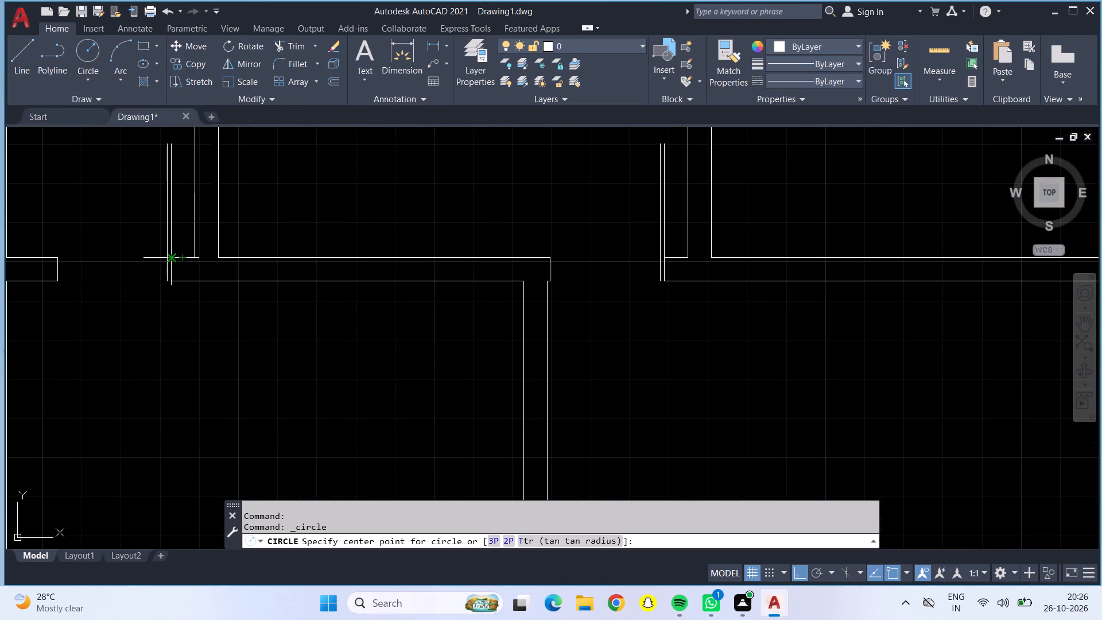
click(172, 259)
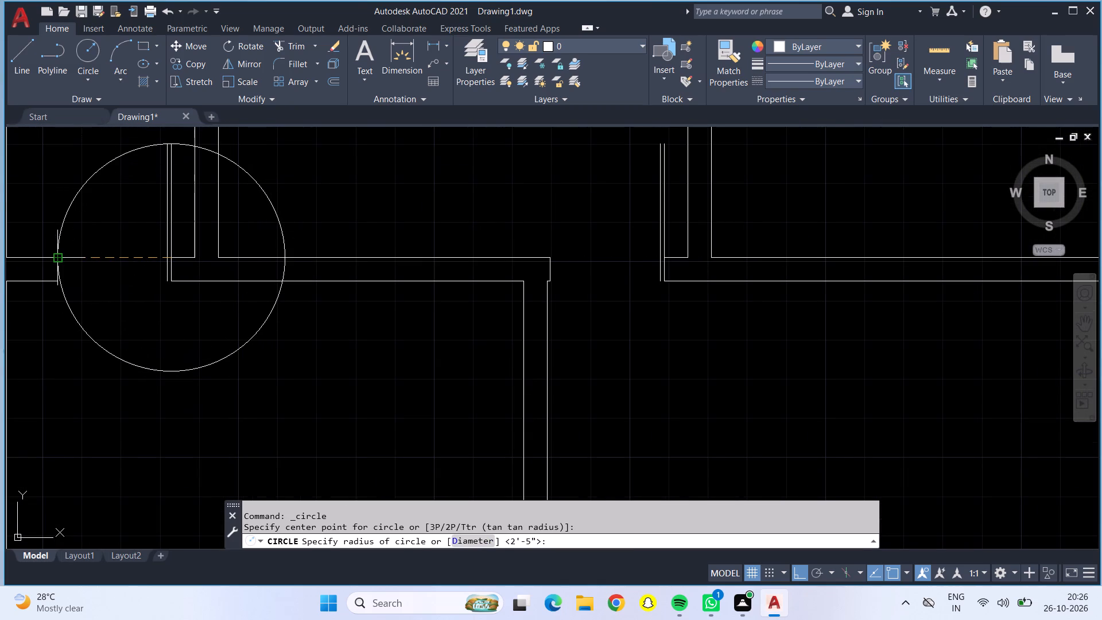
click(56, 261)
Draw a 2'-5" radius swing circle at the next door to the right, from its hinge corner to the opposite jamb.
scroll(63, 255, down, 1)
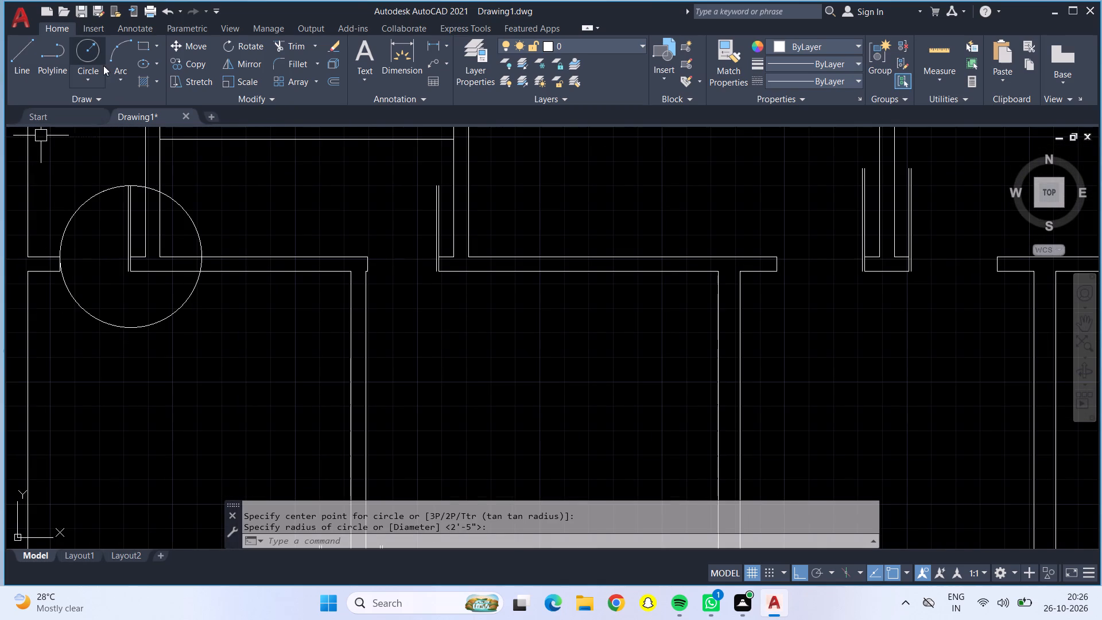
click(76, 53)
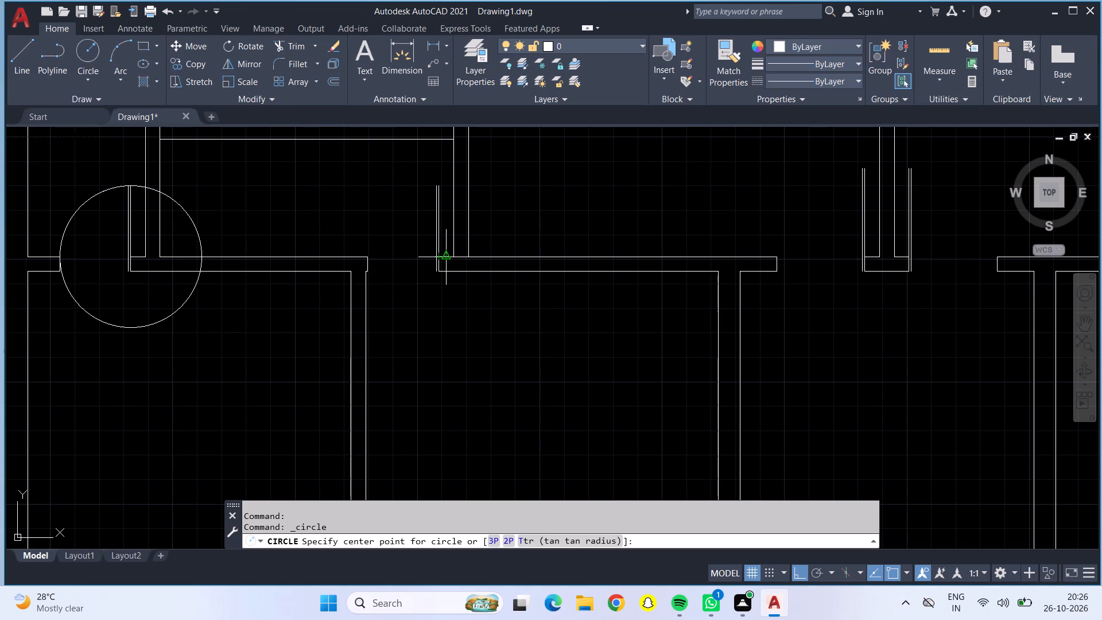
scroll(442, 252, up, 3)
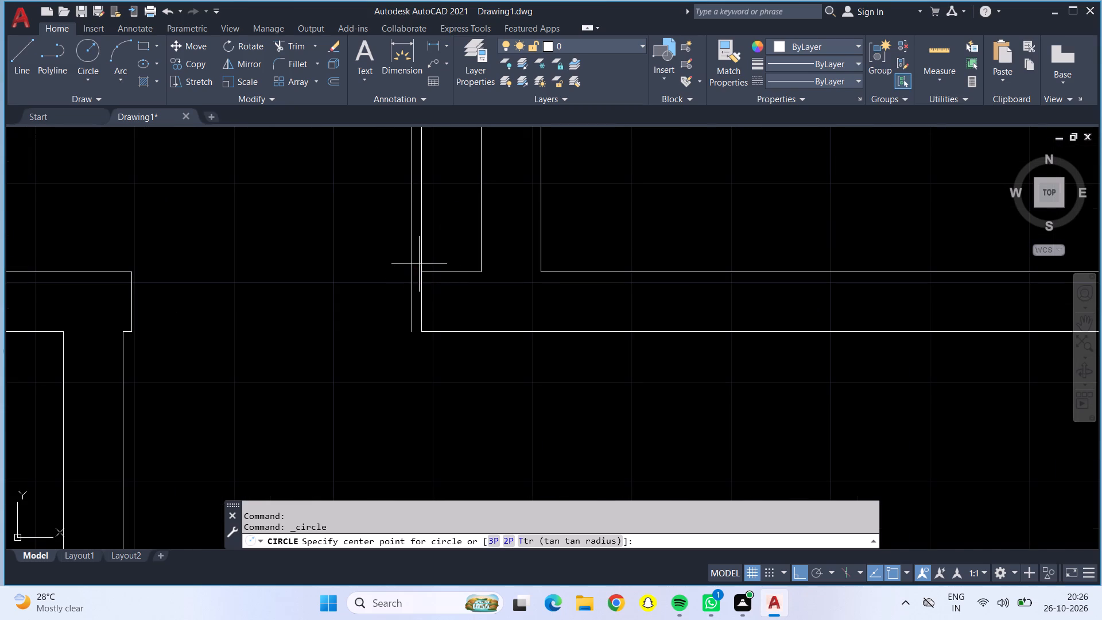
click(422, 272)
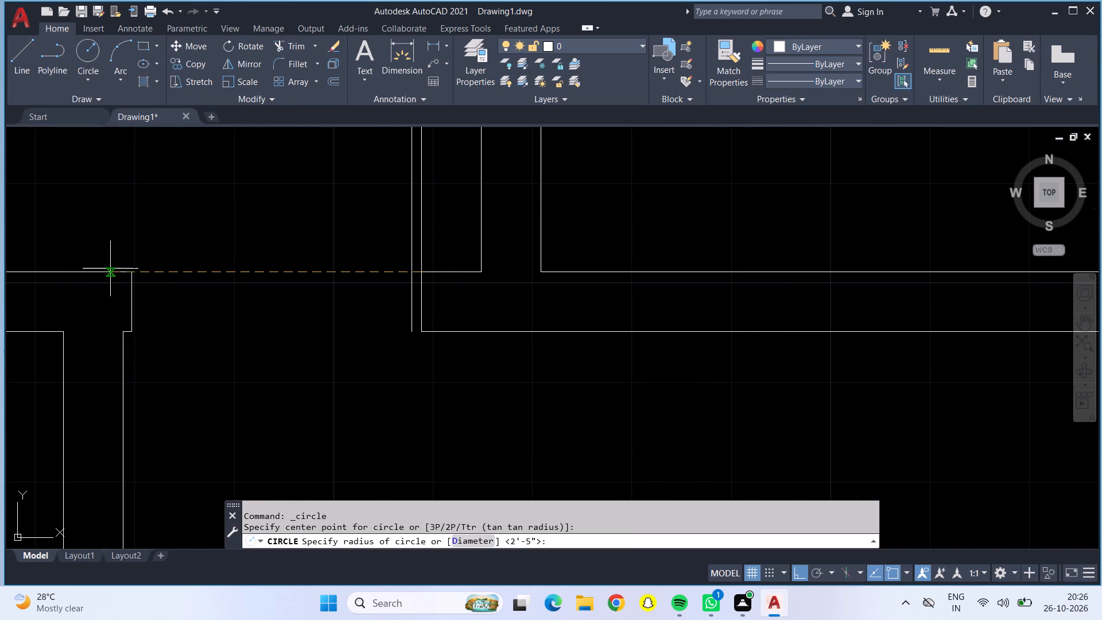
click(131, 277)
Draw a 2'-5" radius circle at the upper left door by the top wall, from its hinge corner to the jamb below.
scroll(131, 277, down, 3)
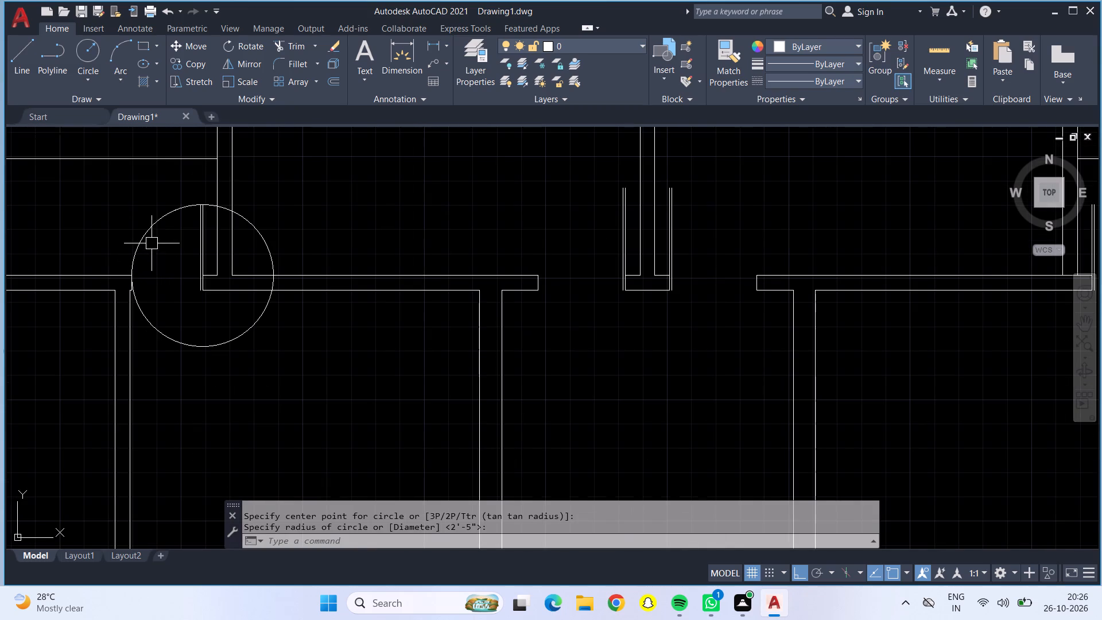
middle_drag(152, 243, 188, 437)
click(100, 60)
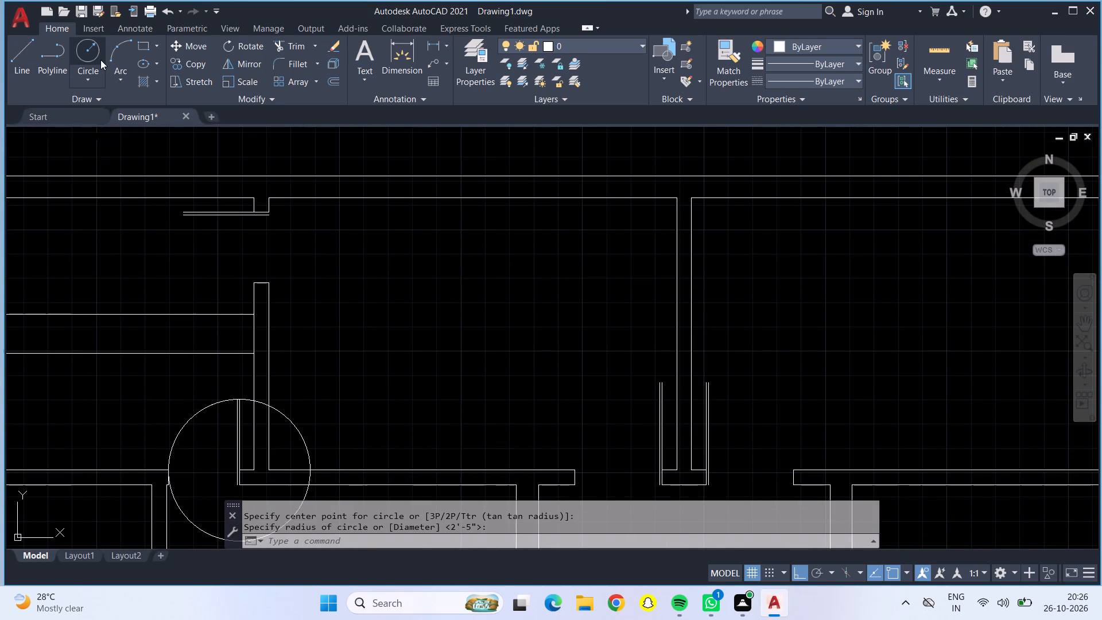
scroll(241, 211, up, 3)
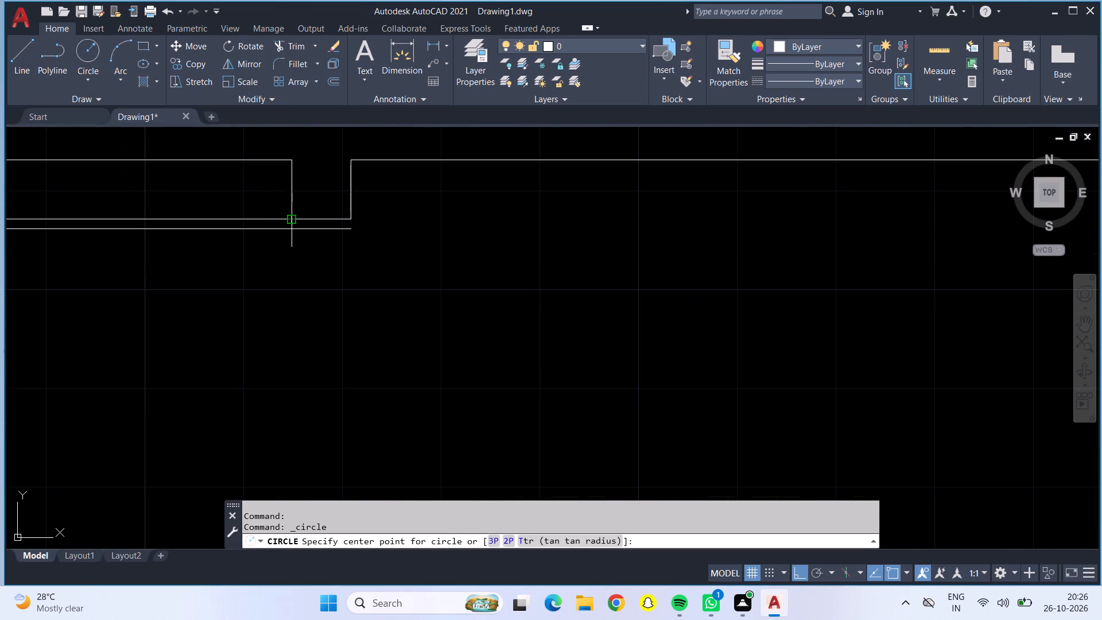
click(292, 216)
scroll(289, 341, down, 2)
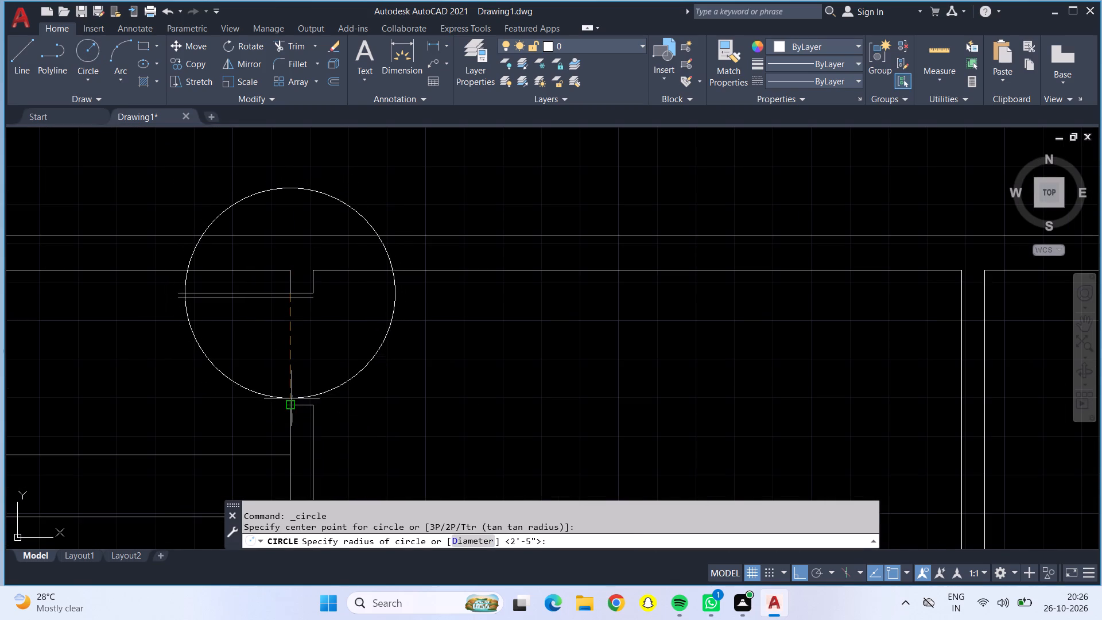
click(292, 404)
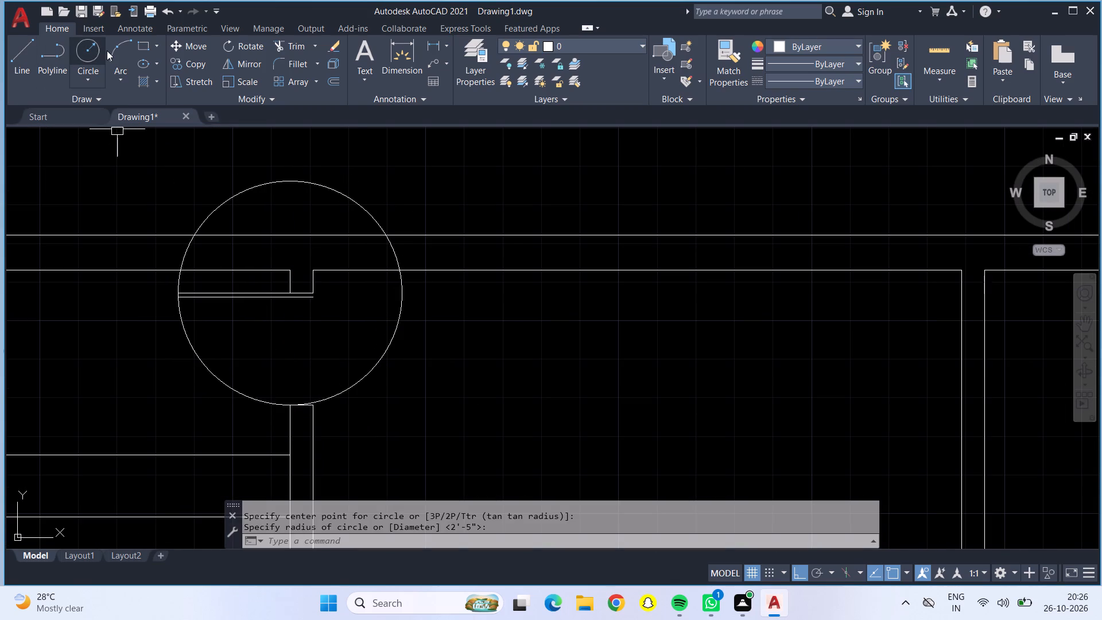
Draw a 3'-0" radius circle at the door left of the upper central dividing wall, from its hinge corner to the opposite jamb.
click(94, 46)
scroll(112, 87, down, 3)
scroll(487, 367, down, 1)
middle_drag(486, 369, 406, 281)
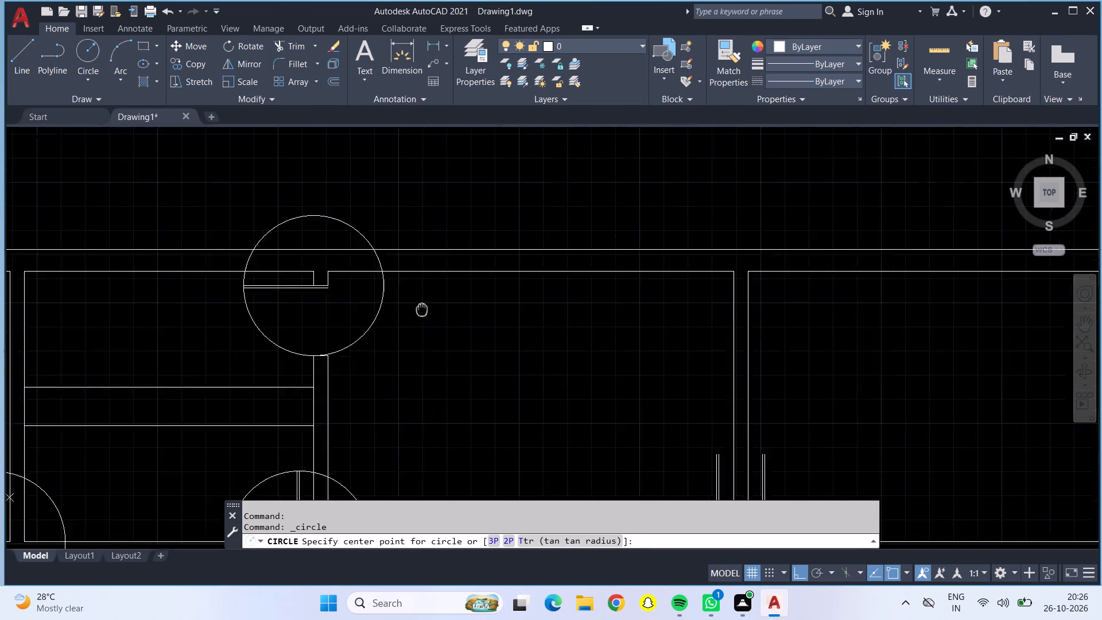
middle_drag(406, 281, 265, 64)
scroll(541, 249, up, 3)
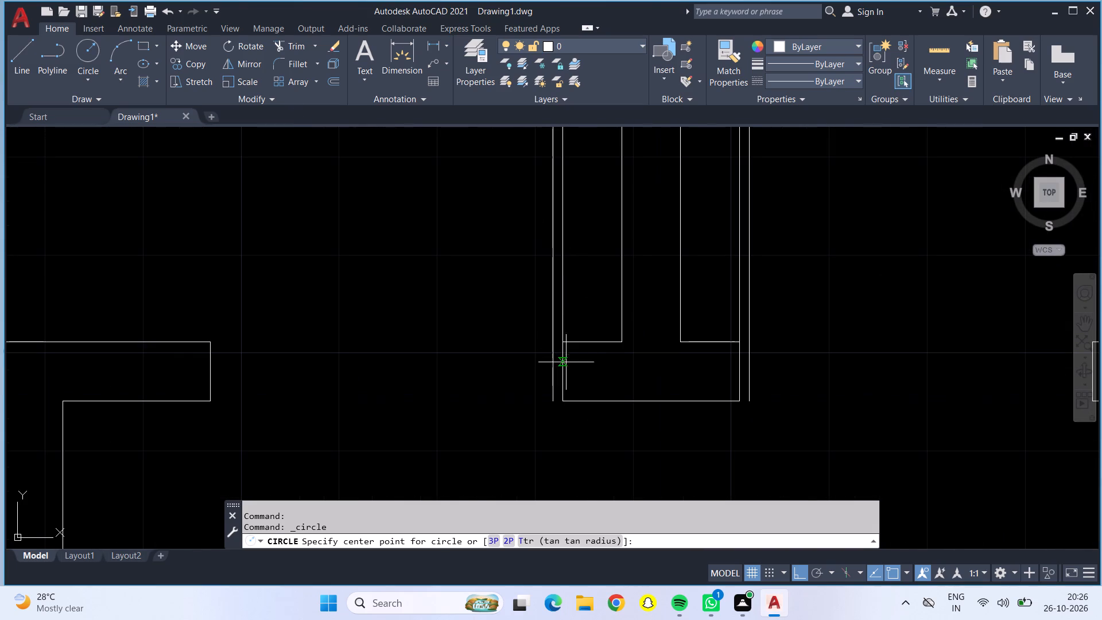
drag(564, 339, 553, 339)
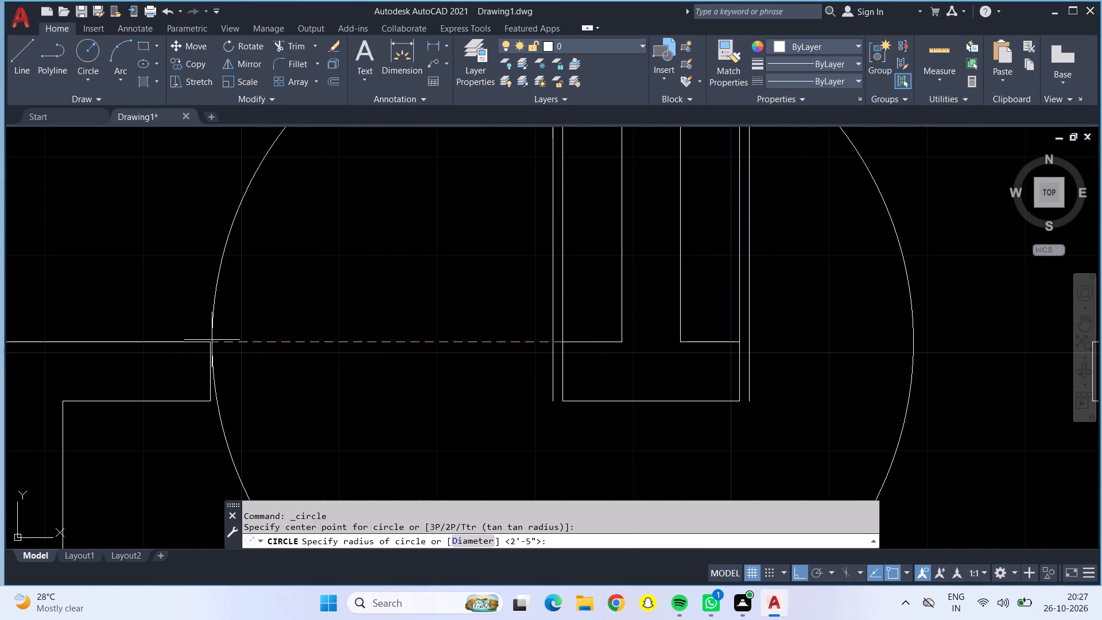
click(214, 343)
Draw a 3'-0" radius circle at the door right of the upper central dividing wall, from its hinge corner to the opposite jamb.
scroll(214, 343, down, 3)
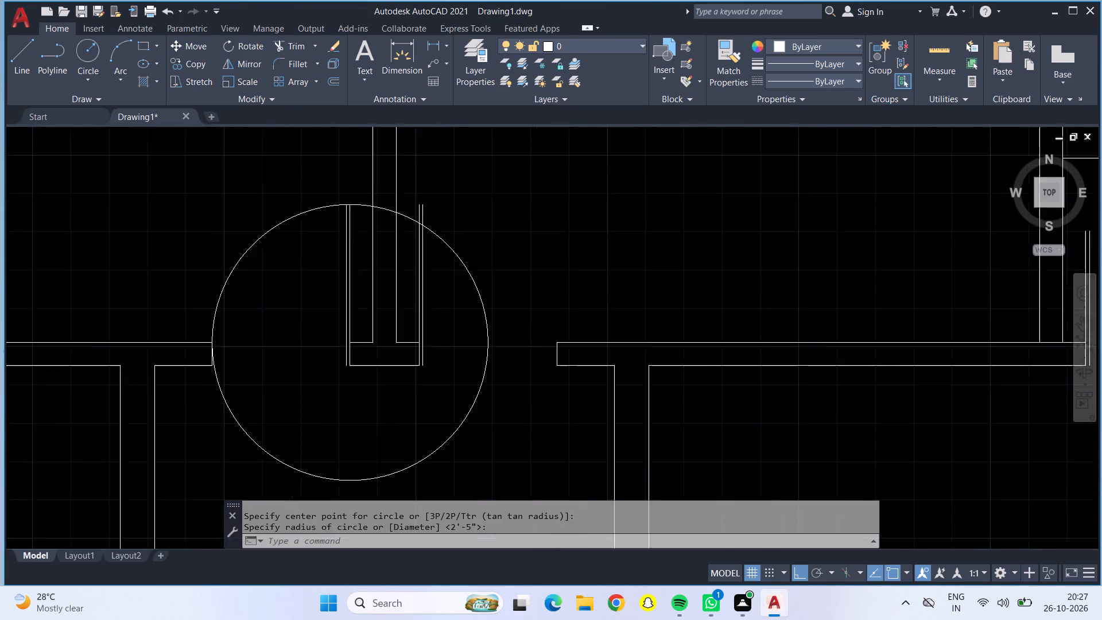
click(81, 40)
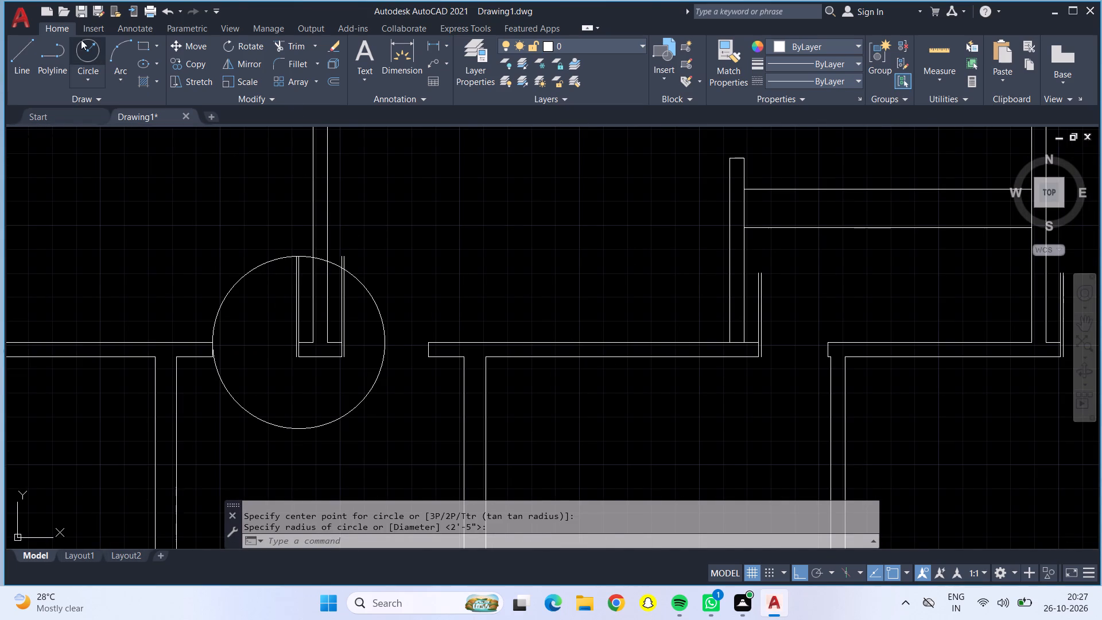
scroll(370, 351, up, 3)
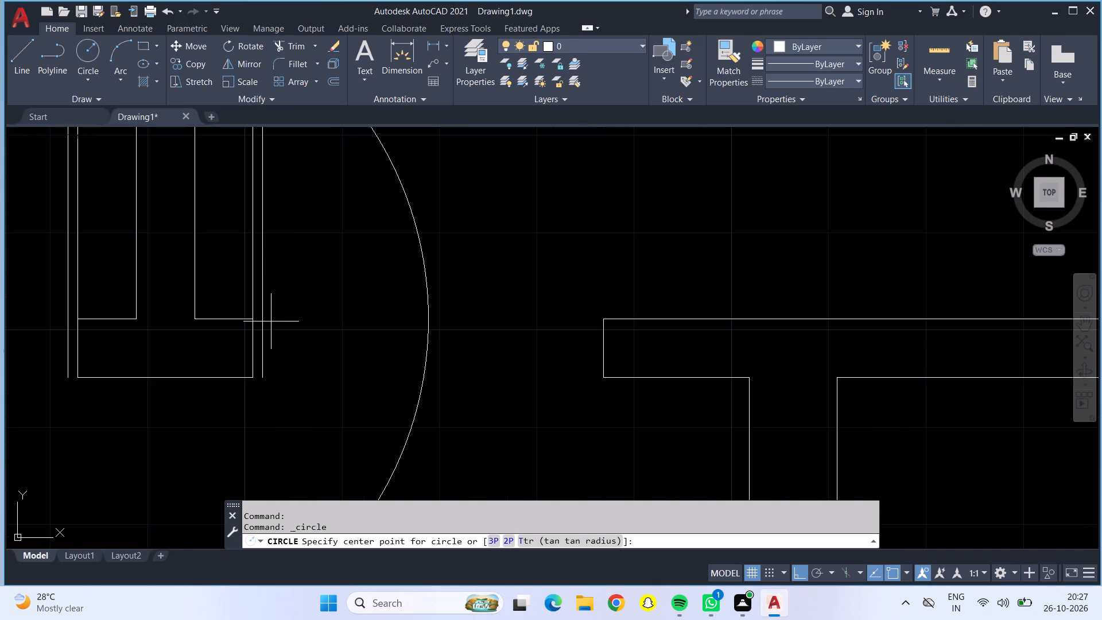
click(251, 318)
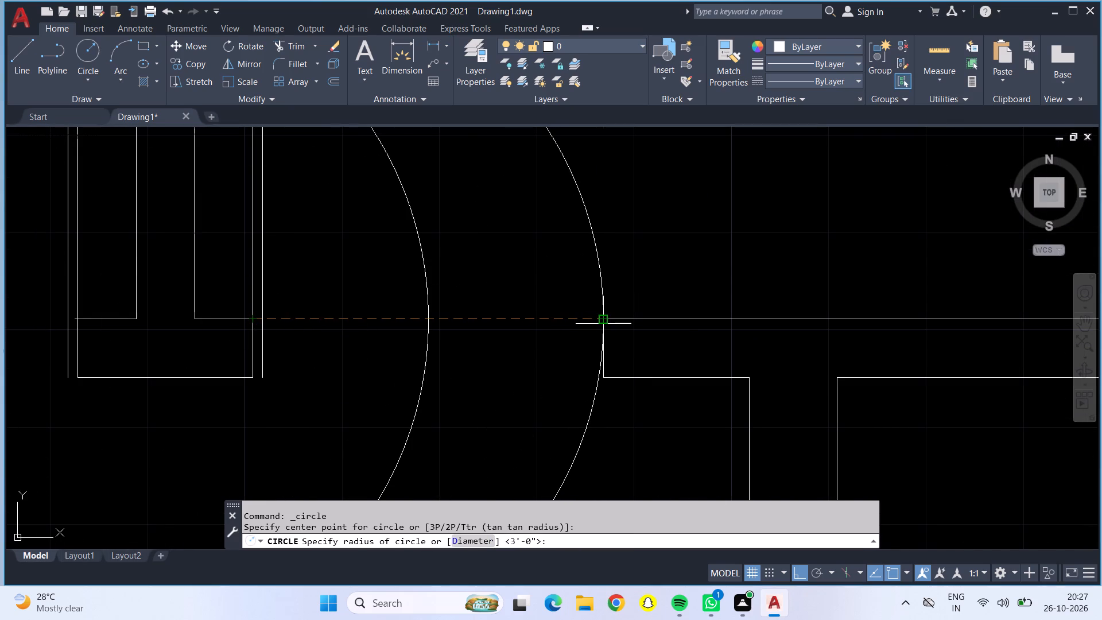
click(603, 321)
Draw a 2'-5" radius swing circle at the first narrower door right of the central doors, from its hinge corner to the opposite jamb.
scroll(601, 321, down, 4)
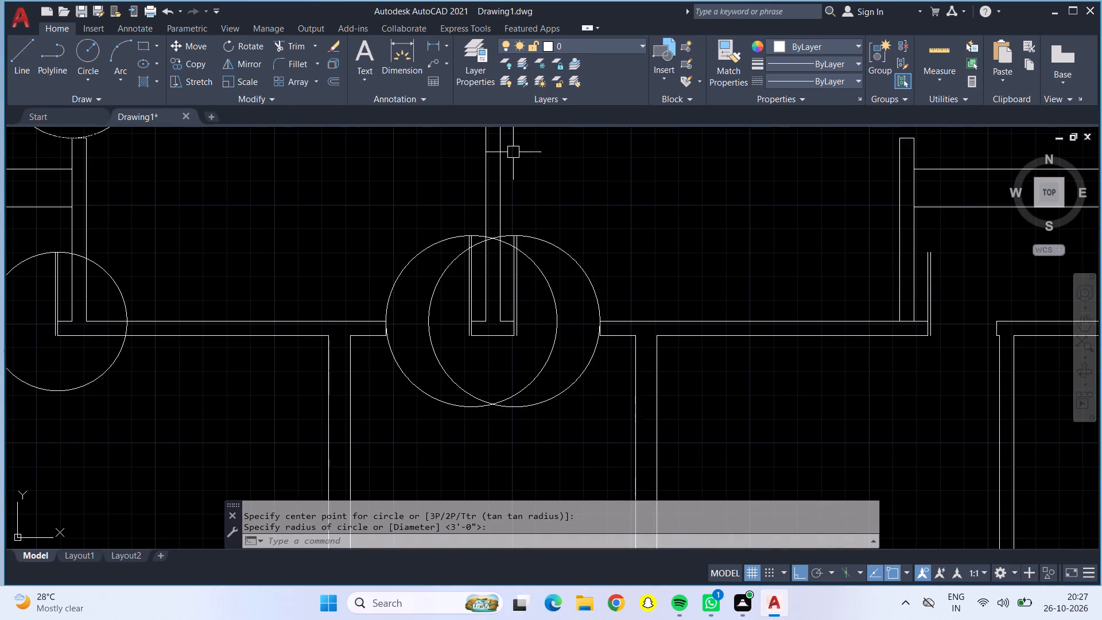
middle_drag(530, 168, 125, 247)
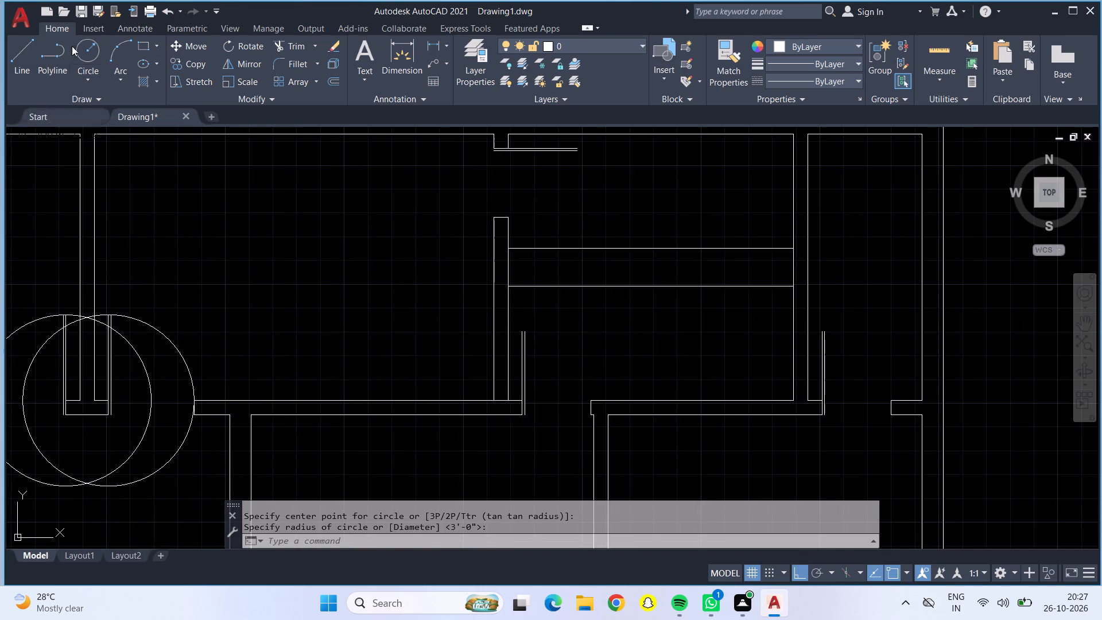
click(99, 56)
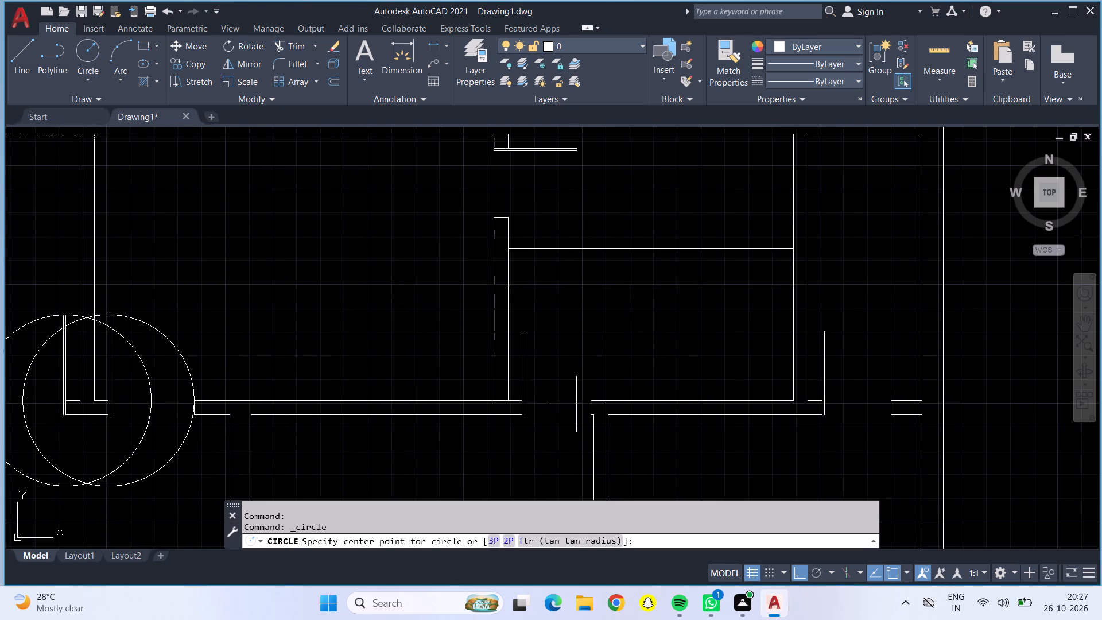
scroll(549, 401, up, 4)
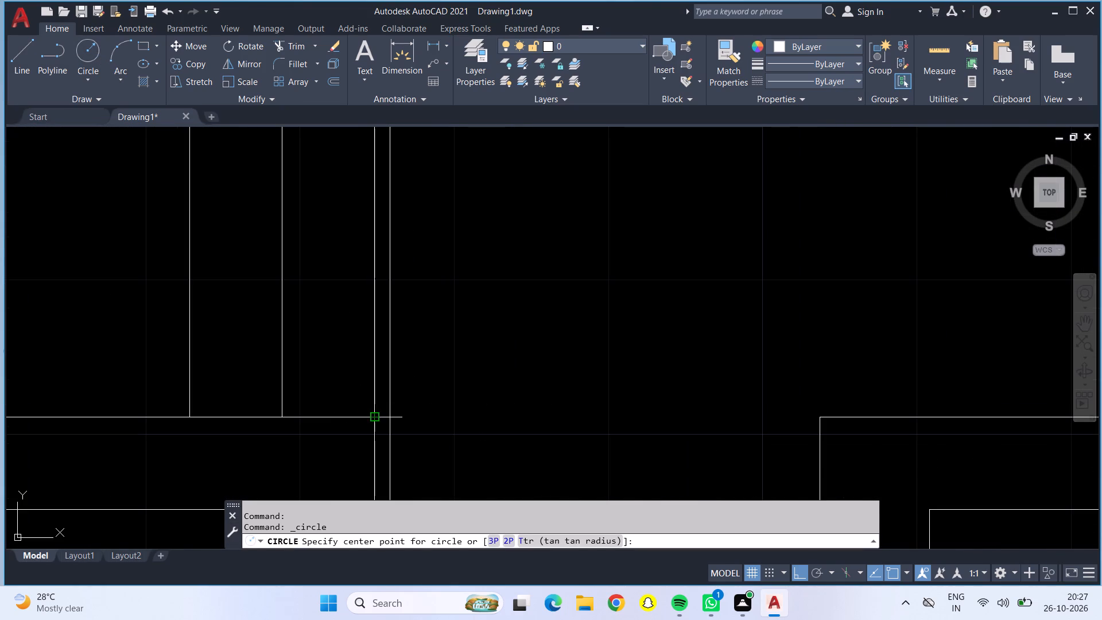
click(372, 417)
click(819, 414)
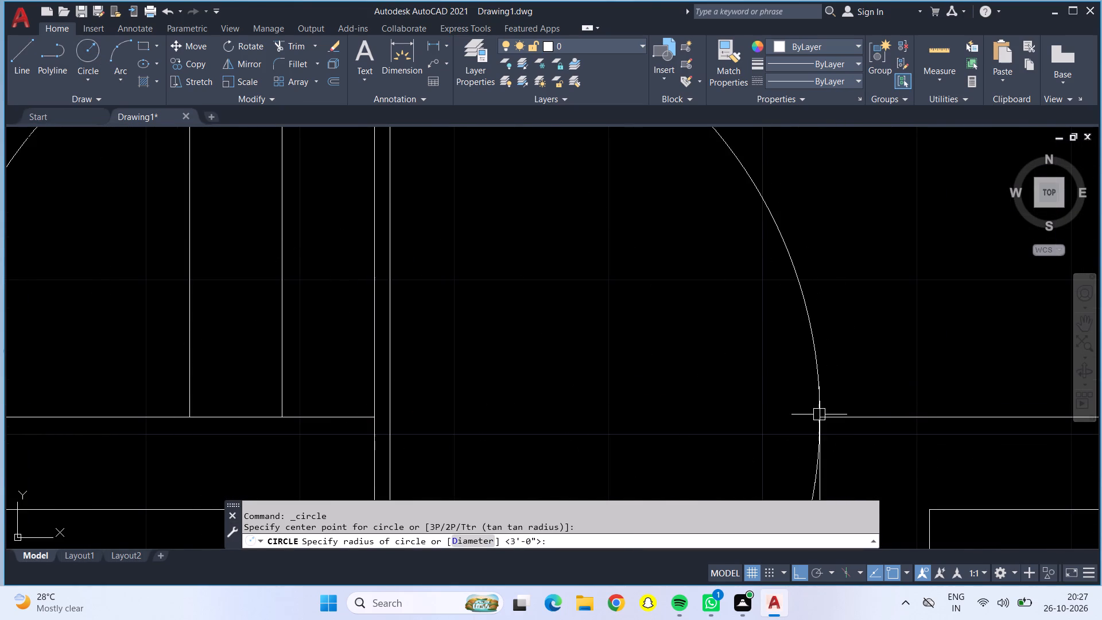
Draw a 2'-5" radius circle at the upper right door by the top wall, from its hinge corner to the jamb below.
scroll(767, 461, up, 1)
scroll(765, 460, down, 3)
click(92, 45)
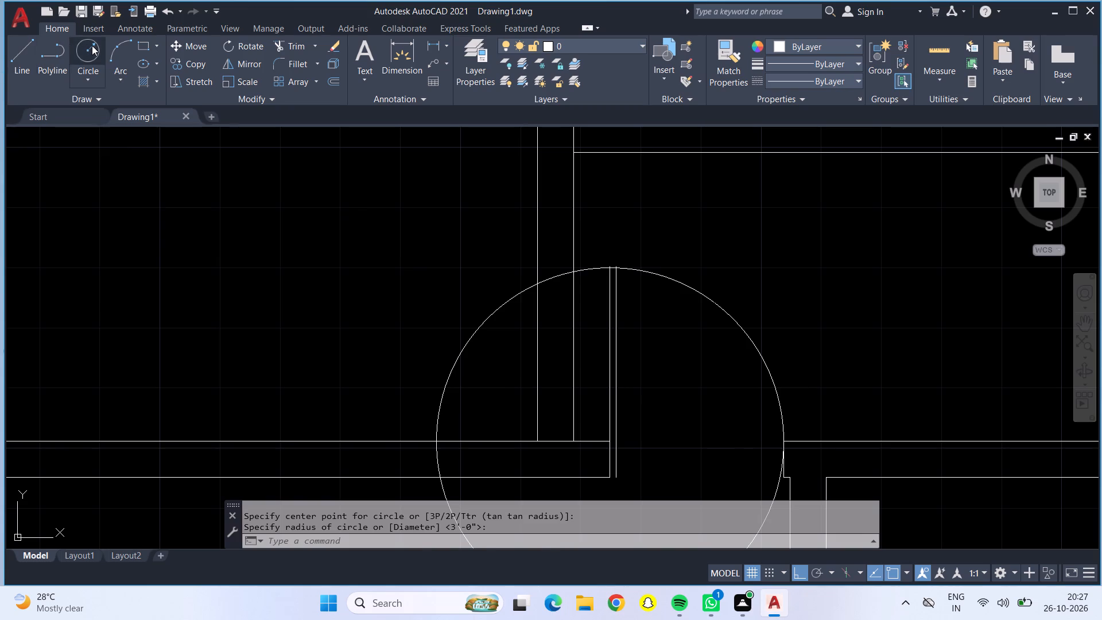
scroll(110, 56, down, 3)
scroll(325, 312, down, 1)
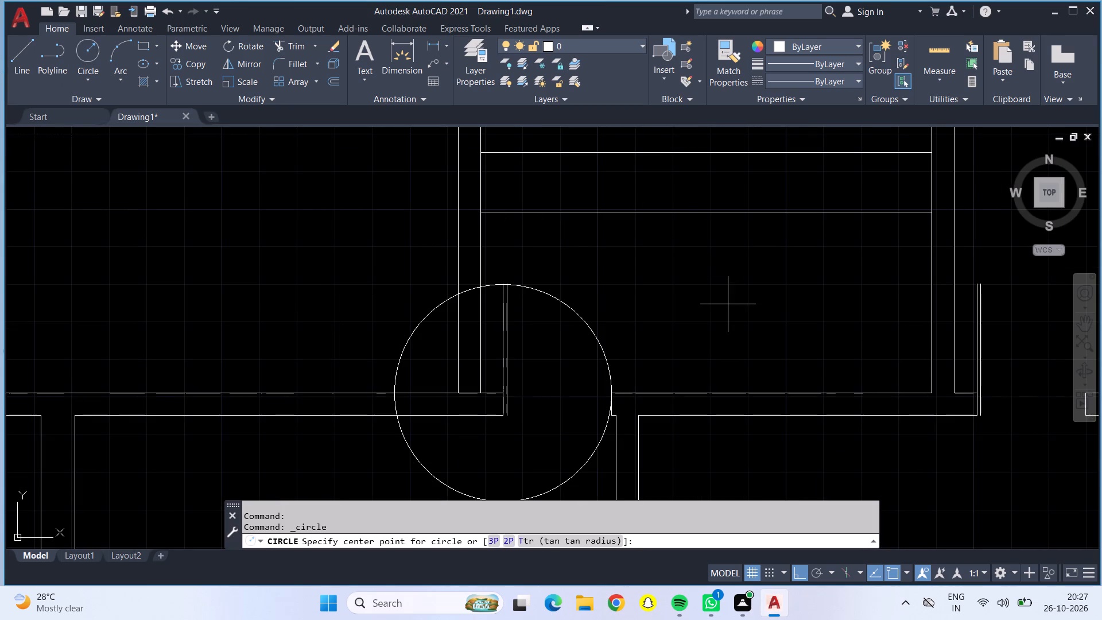
middle_drag(728, 304, 339, 479)
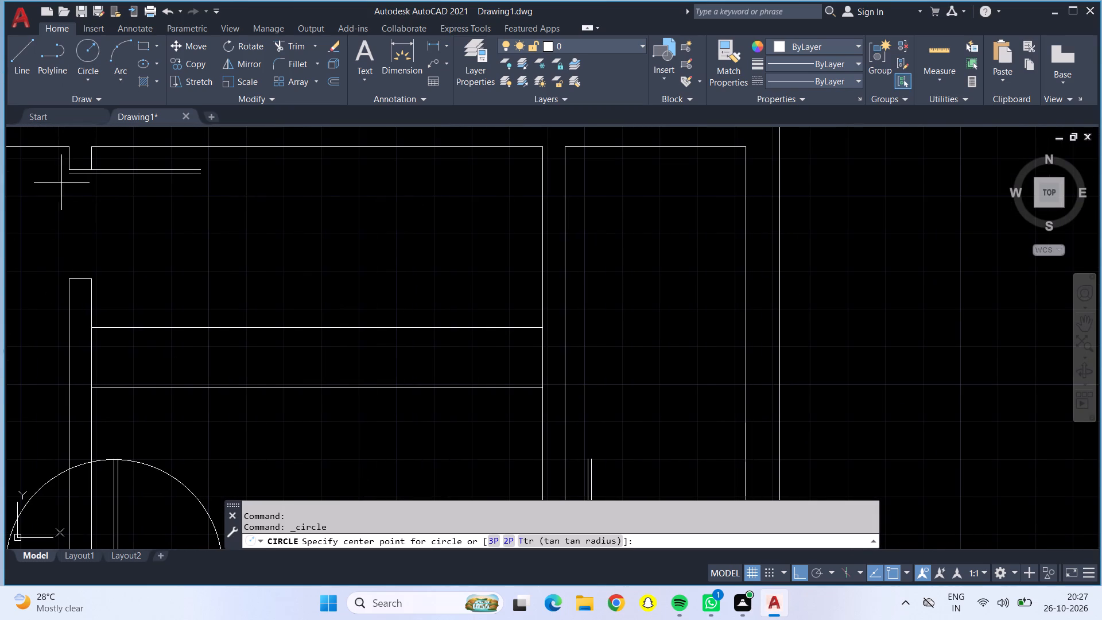
click(89, 166)
click(94, 278)
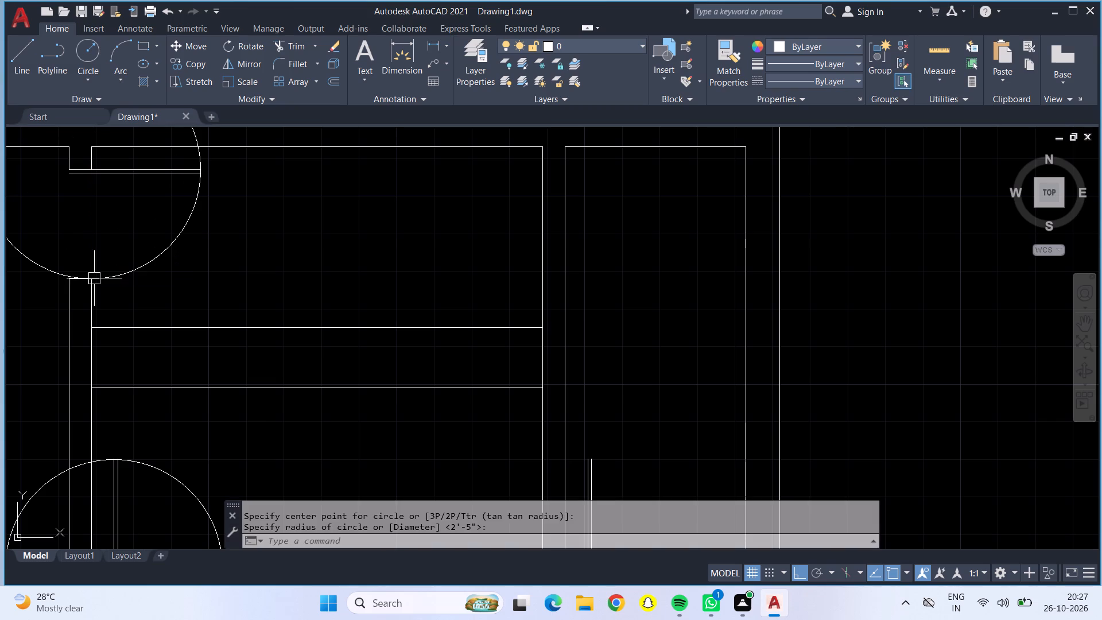
Draw a swing circle at the narrow upper right corner room's door, from its hinge corner to the opposite jamb.
click(90, 48)
scroll(454, 328, down, 2)
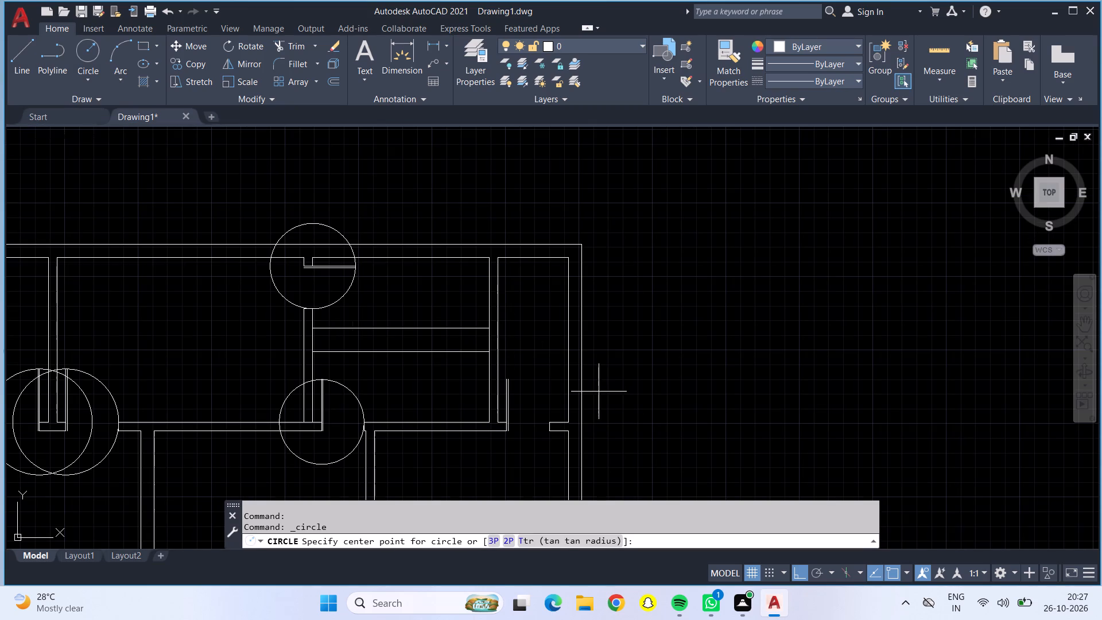
scroll(492, 400, up, 3)
middle_drag(557, 413, 484, 223)
click(466, 303)
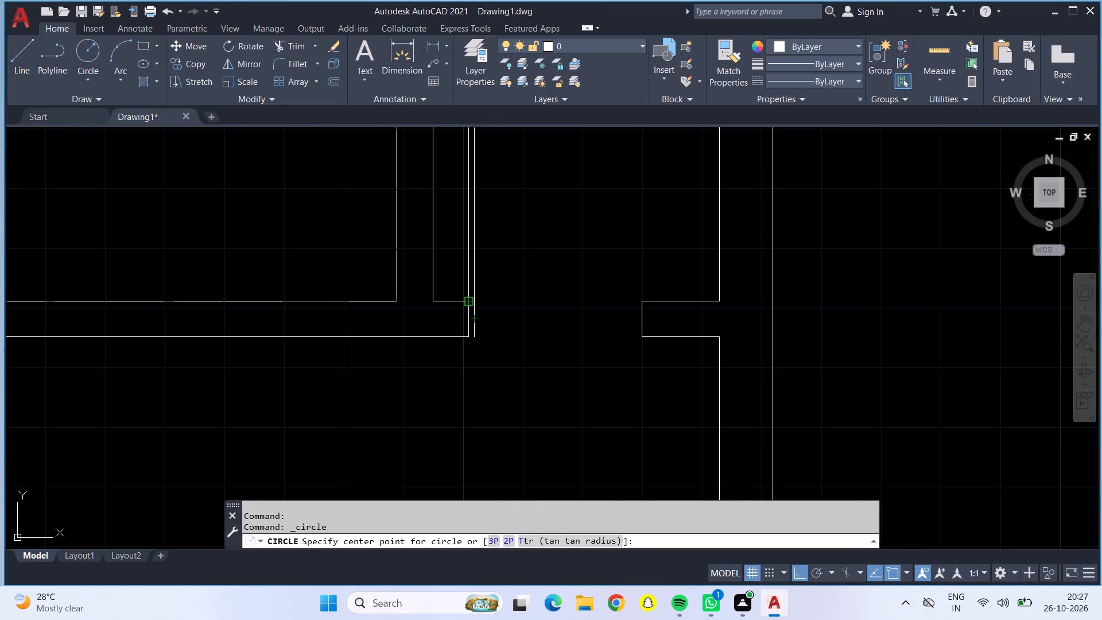
click(639, 299)
Draw a 3'-0" radius swing circle at the right-hand door of the left unit's dividing wall, from its hinge corner to the opposite jamb.
scroll(631, 300, down, 3)
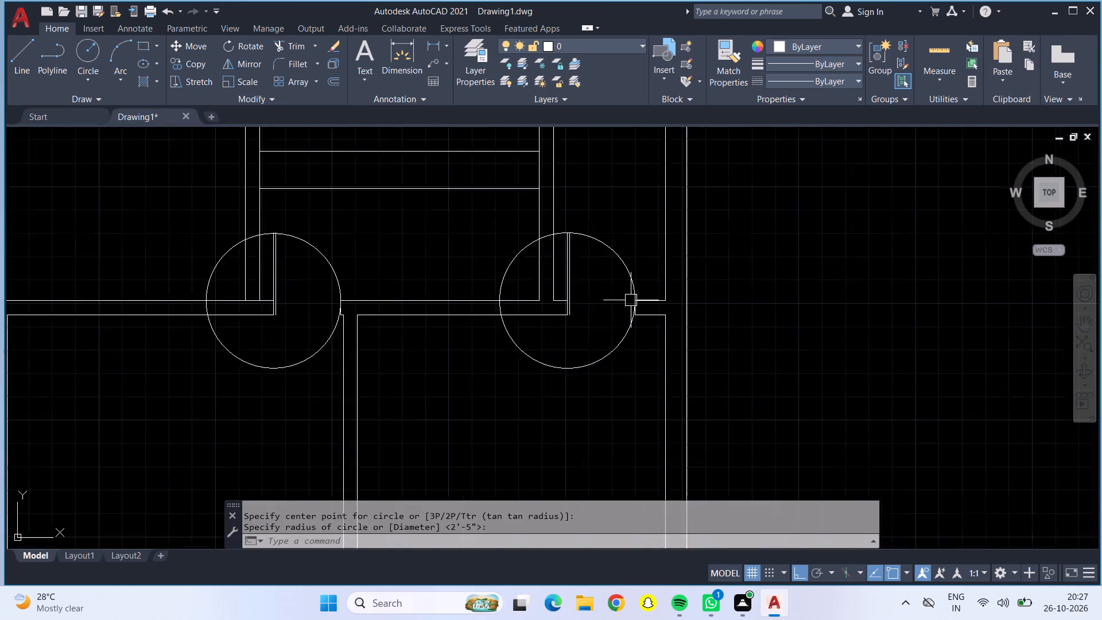
scroll(554, 273, up, 1)
scroll(546, 270, down, 3)
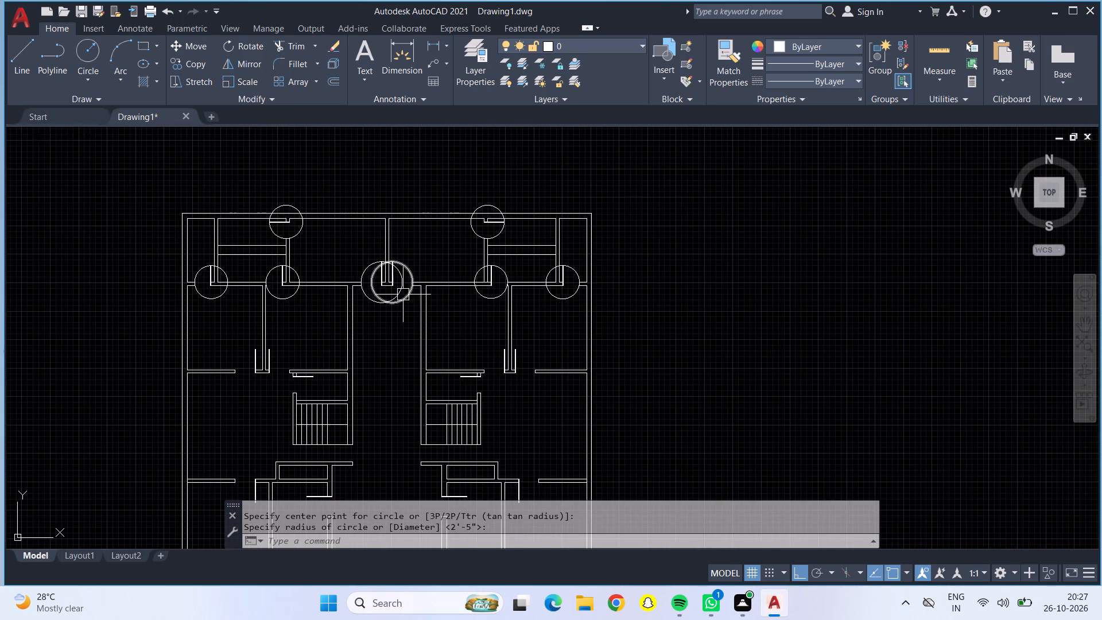
click(79, 45)
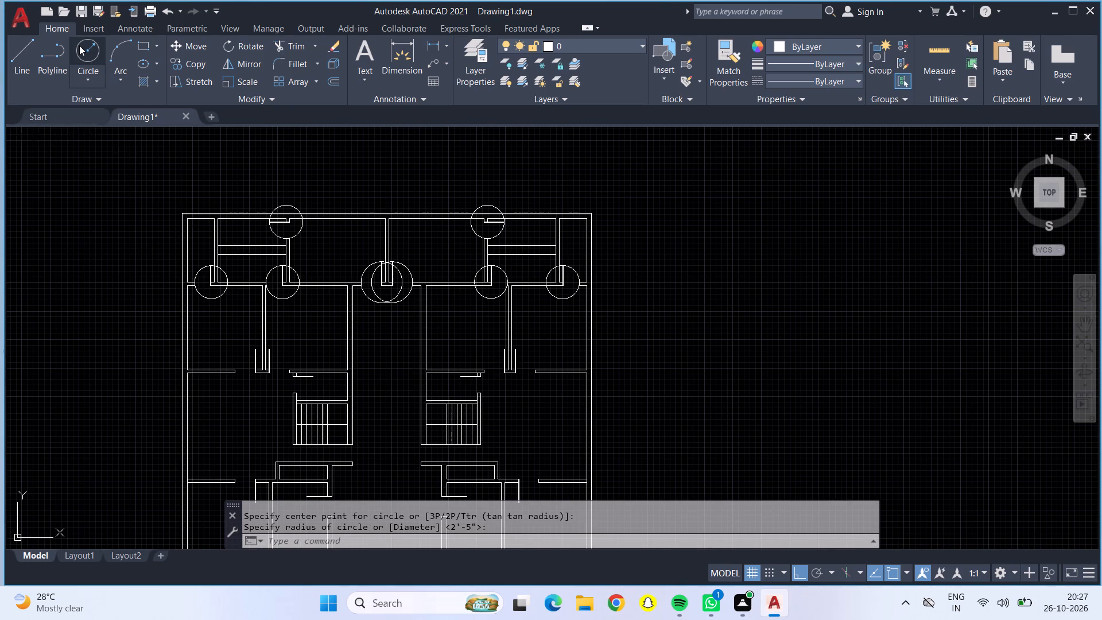
scroll(273, 372, up, 2)
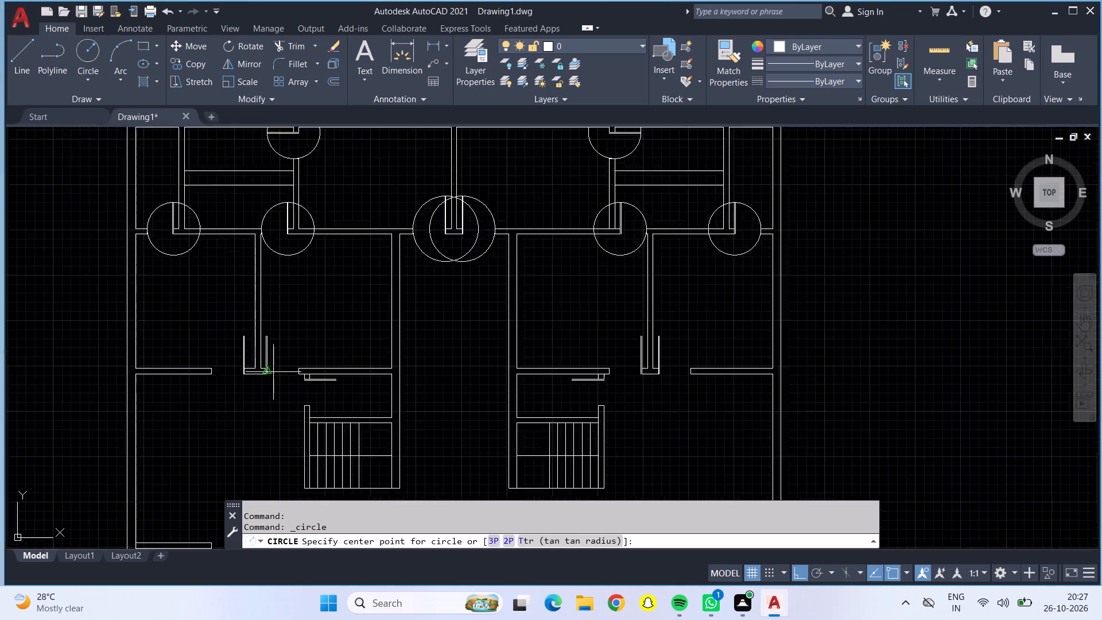
scroll(273, 372, up, 2)
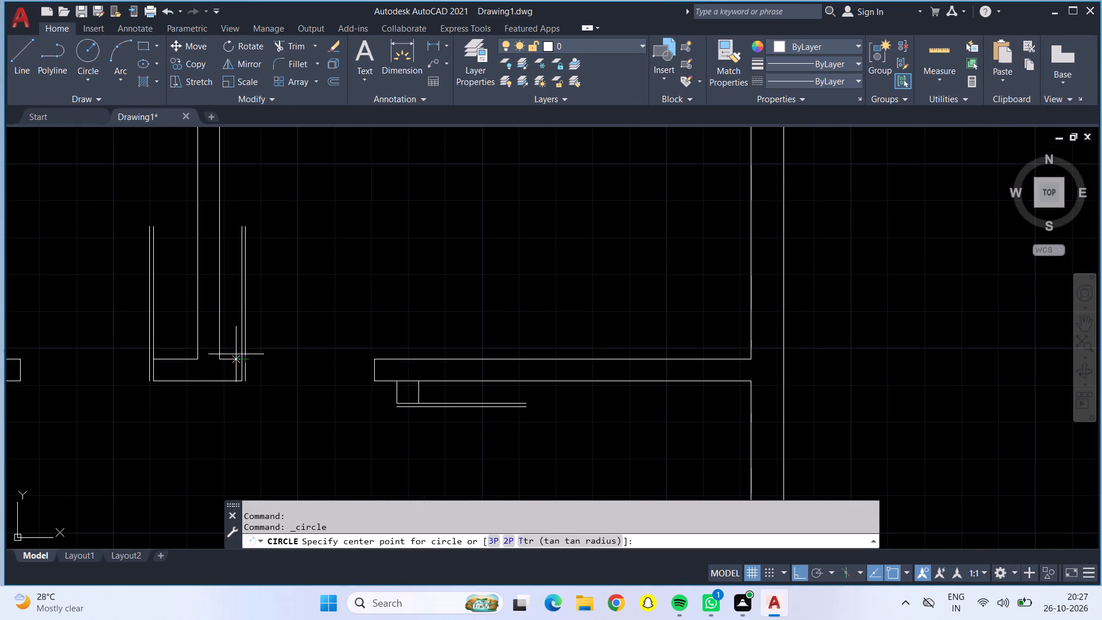
click(243, 358)
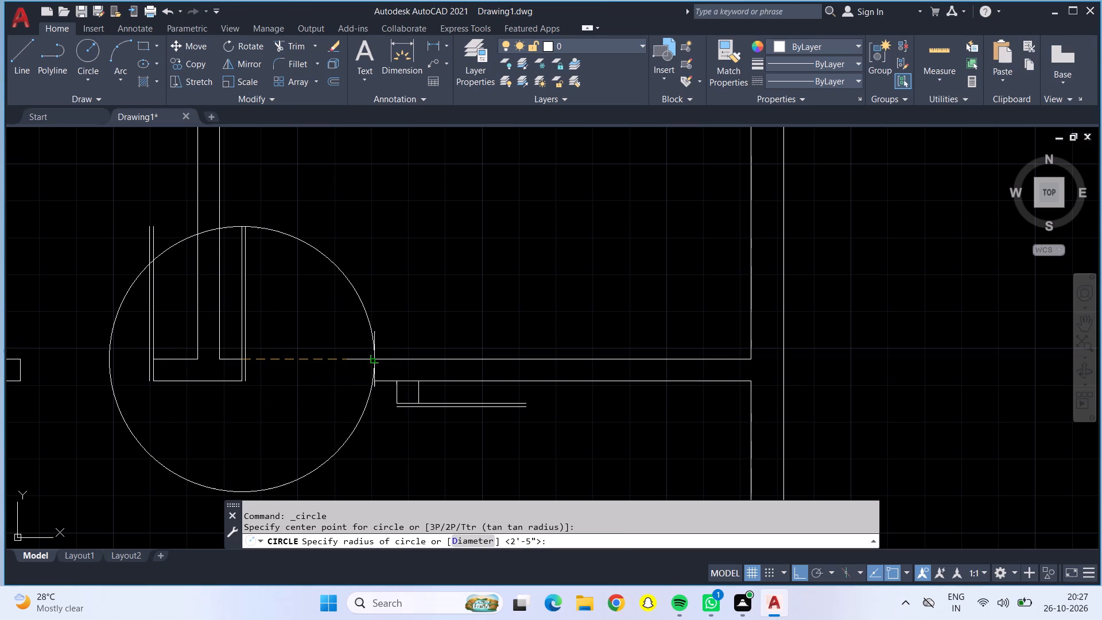
click(374, 356)
Draw a 2'-5" radius swing circle at the door above the left staircase, from its hinge corner to the jamb below.
click(87, 44)
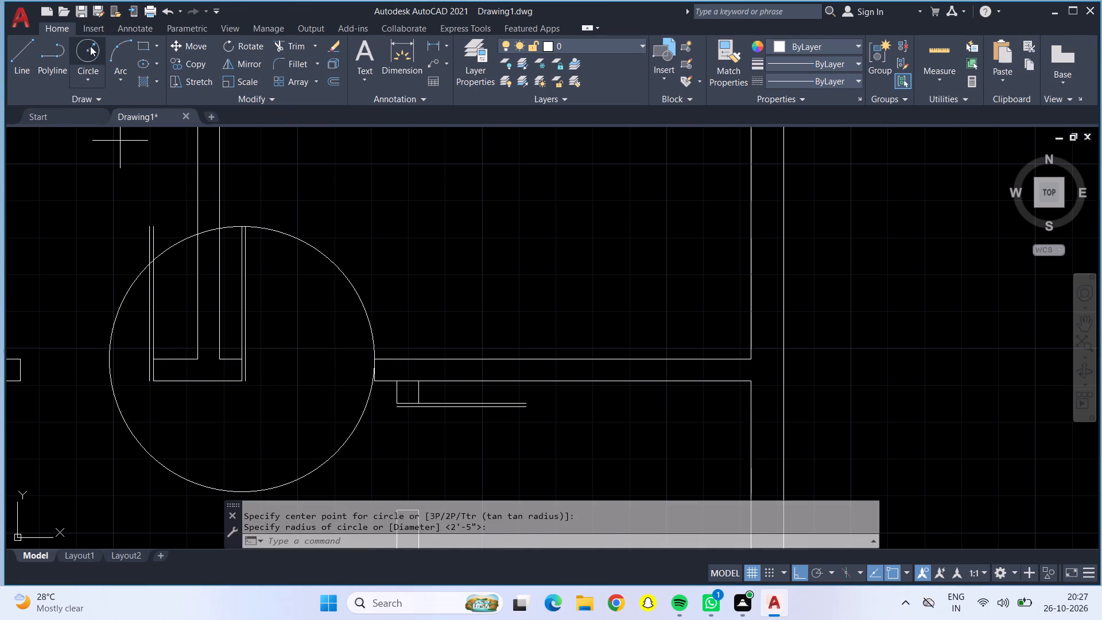
click(418, 404)
scroll(421, 414, down, 2)
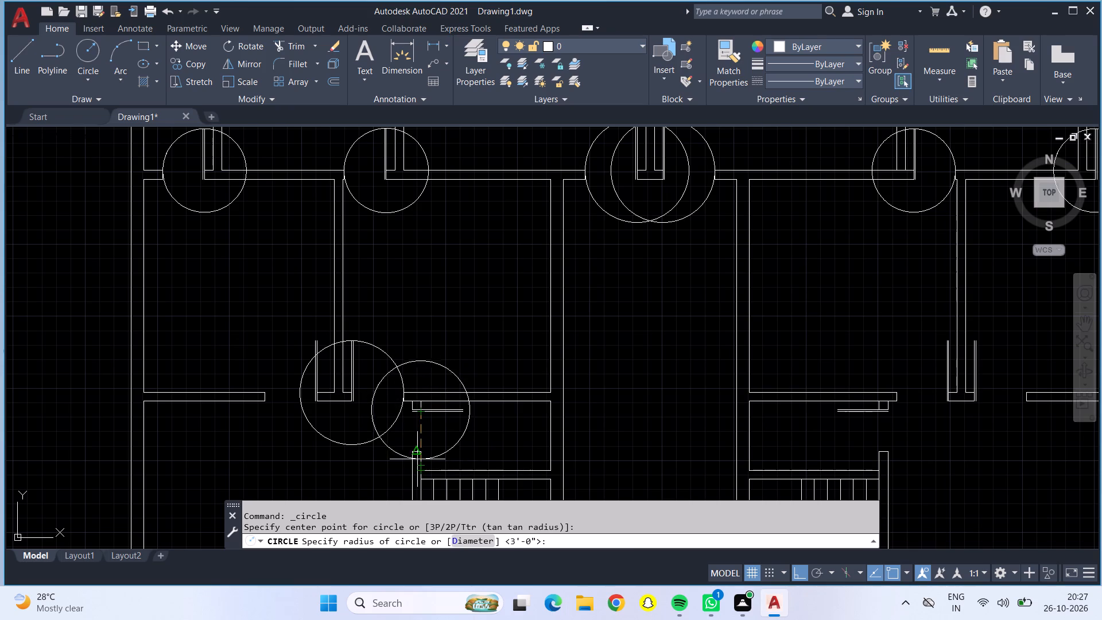
scroll(420, 459, up, 1)
scroll(420, 459, down, 1)
scroll(421, 445, up, 2)
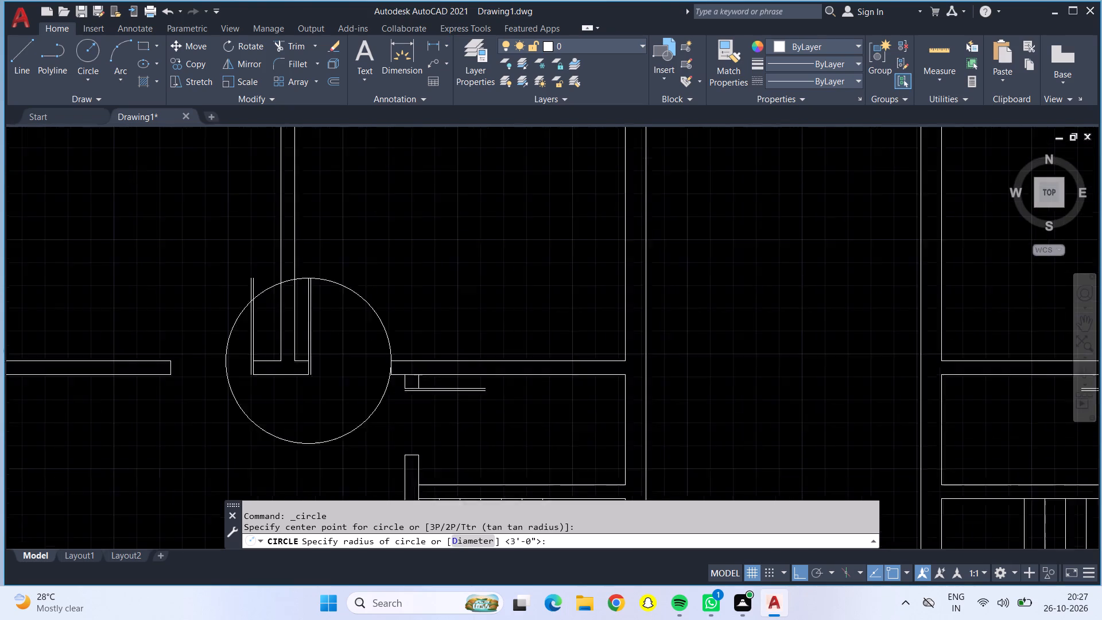
scroll(421, 445, up, 2)
click(399, 487)
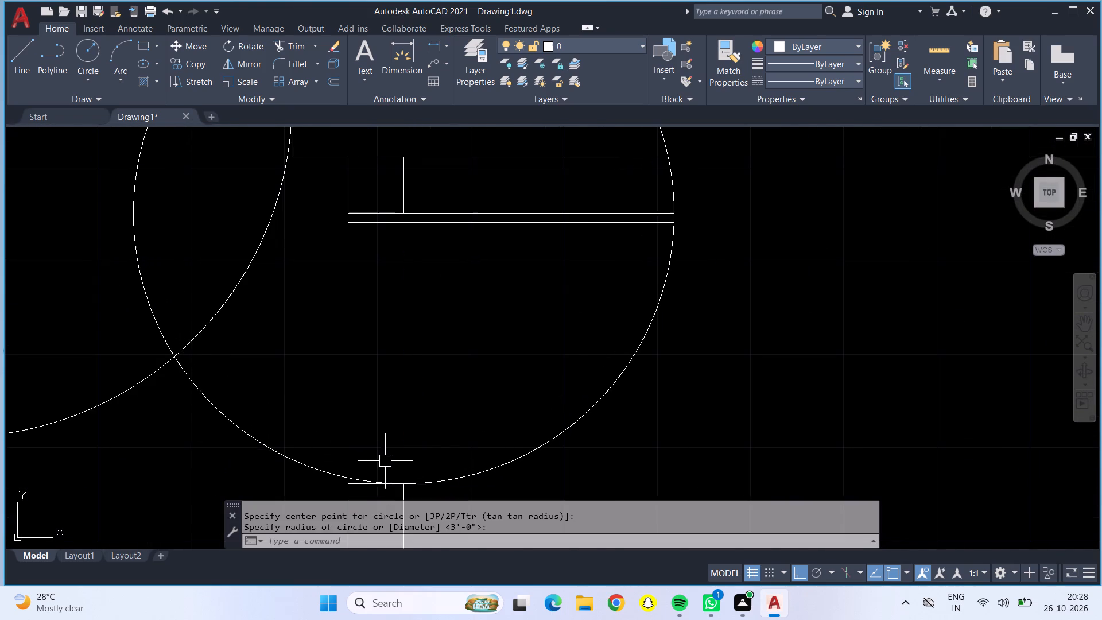
Draw a 3'-1" radius swing circle at the left-hand door of the left unit's dividing wall, from its hinge corner to the opposite jamb.
scroll(384, 456, down, 3)
scroll(384, 456, up, 1)
scroll(379, 450, down, 1)
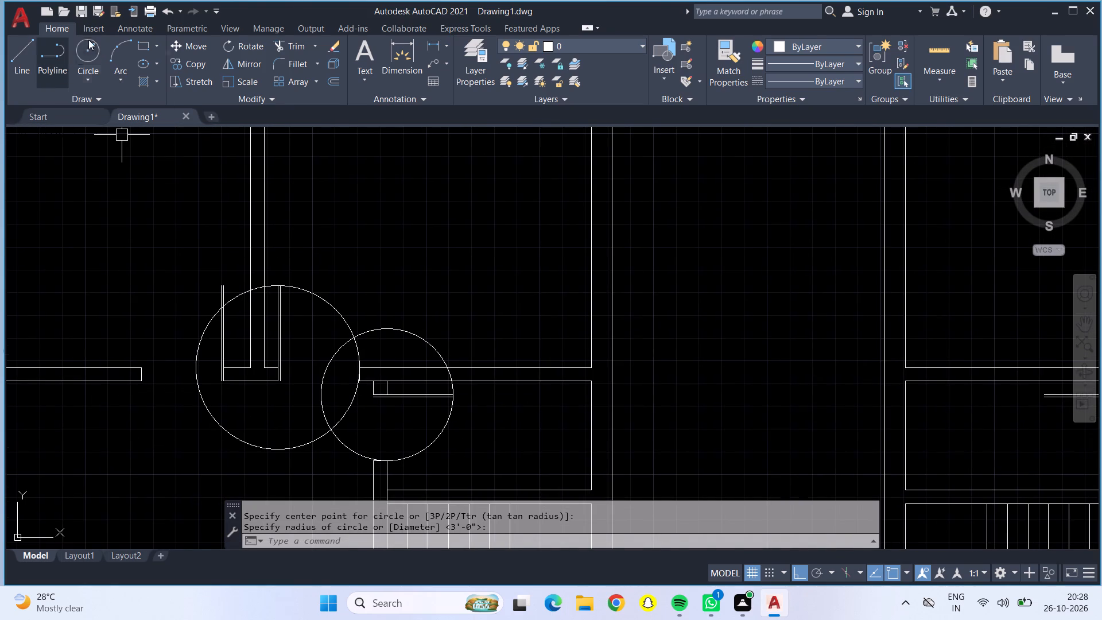
click(89, 40)
scroll(205, 370, up, 3)
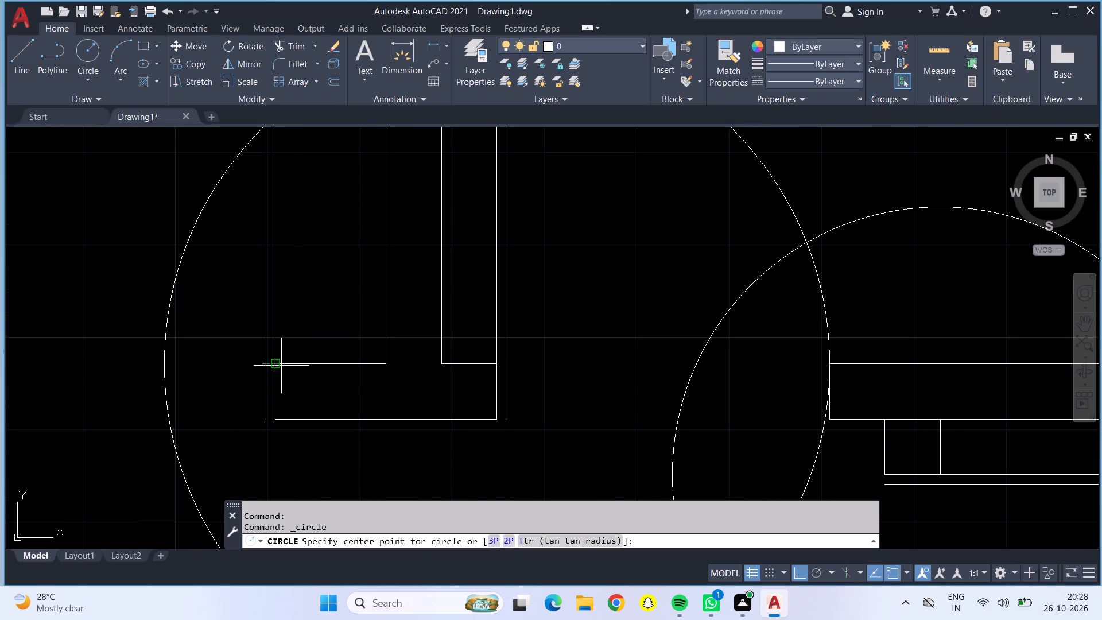
drag(280, 363, 273, 362)
scroll(187, 359, down, 2)
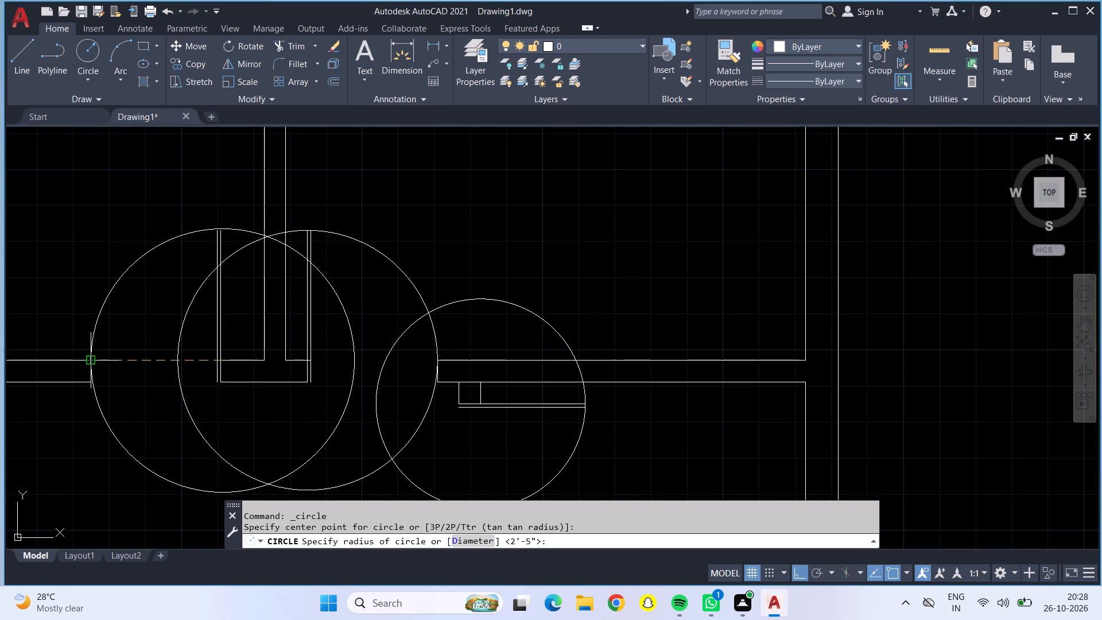
click(87, 356)
Draw a 2'-5" radius swing circle at the door above the right staircase, from its hinge corner to the jamb below.
scroll(97, 319, down, 2)
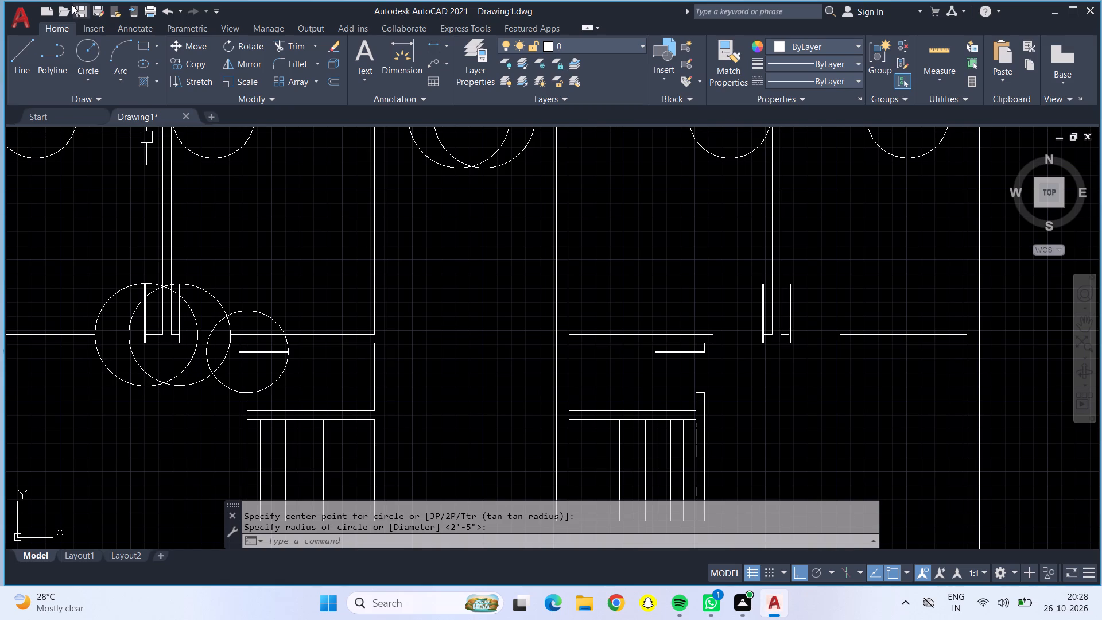
click(100, 50)
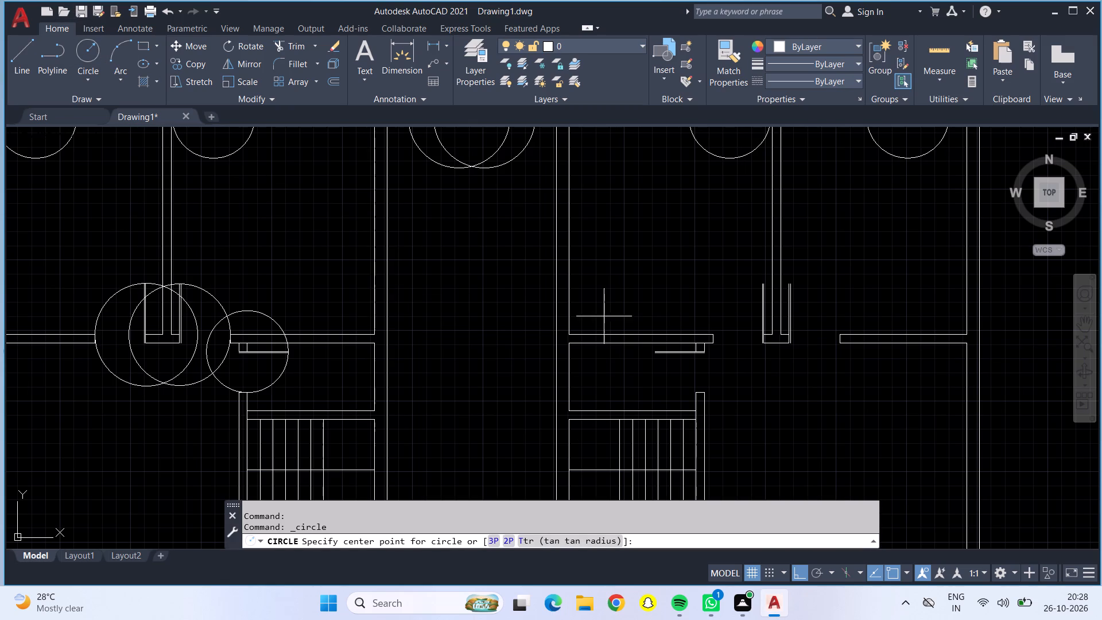
middle_drag(688, 381, 306, 299)
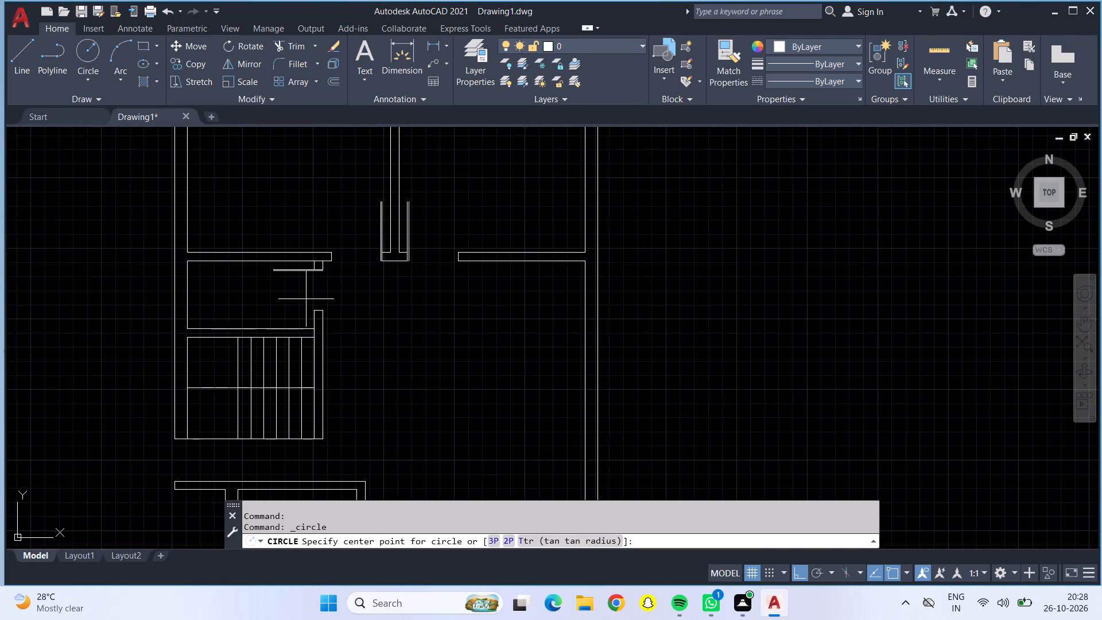
scroll(319, 303, up, 3)
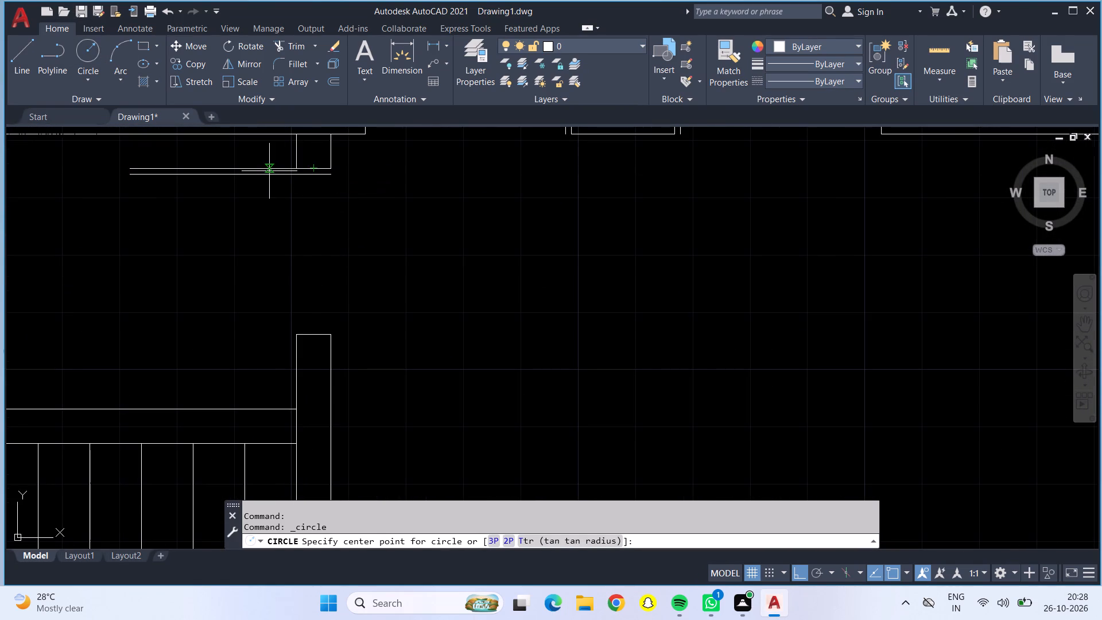
click(296, 169)
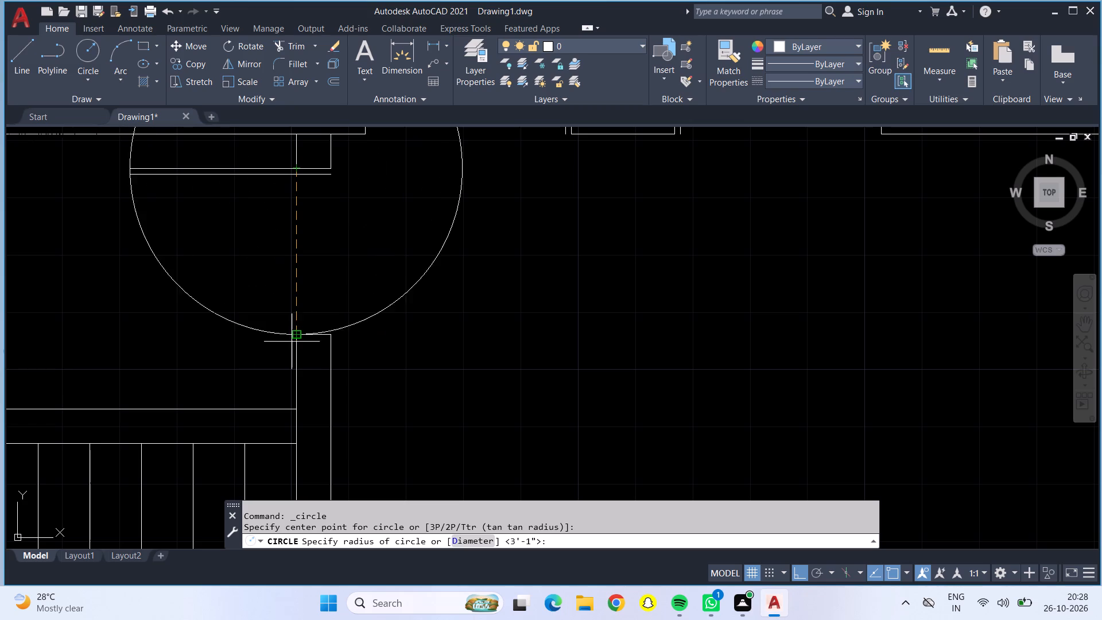
click(296, 335)
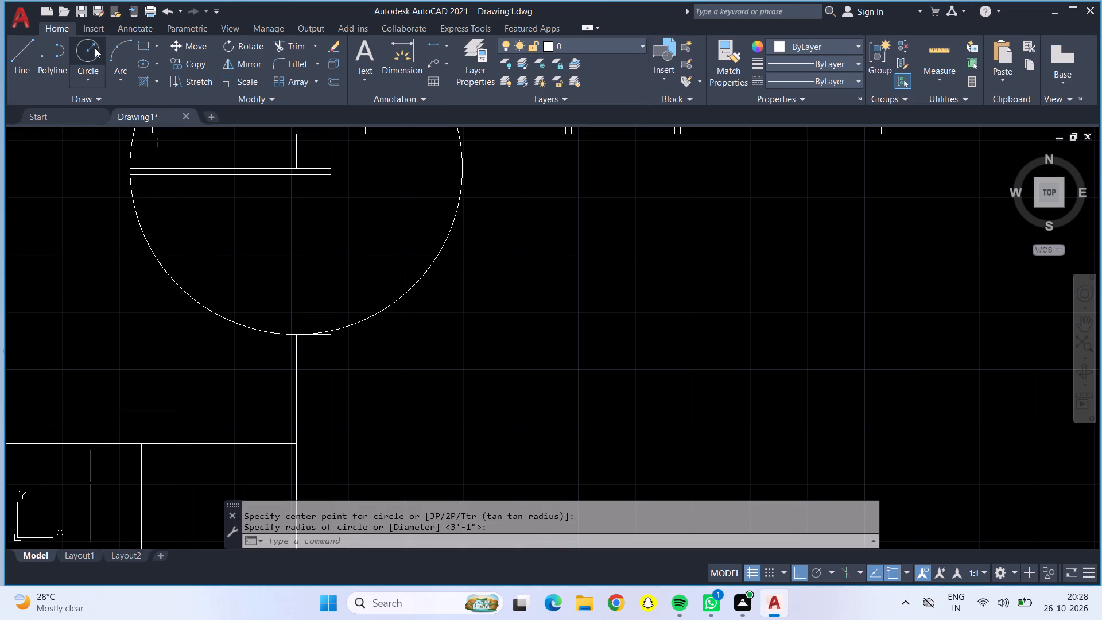
Draw a 3'-0" radius swing circle at the left-hand door of the right unit's dividing wall, from its hinge corner to the opposite jamb.
click(86, 44)
scroll(130, 79, down, 2)
scroll(368, 227, down, 1)
middle_drag(368, 227, 219, 390)
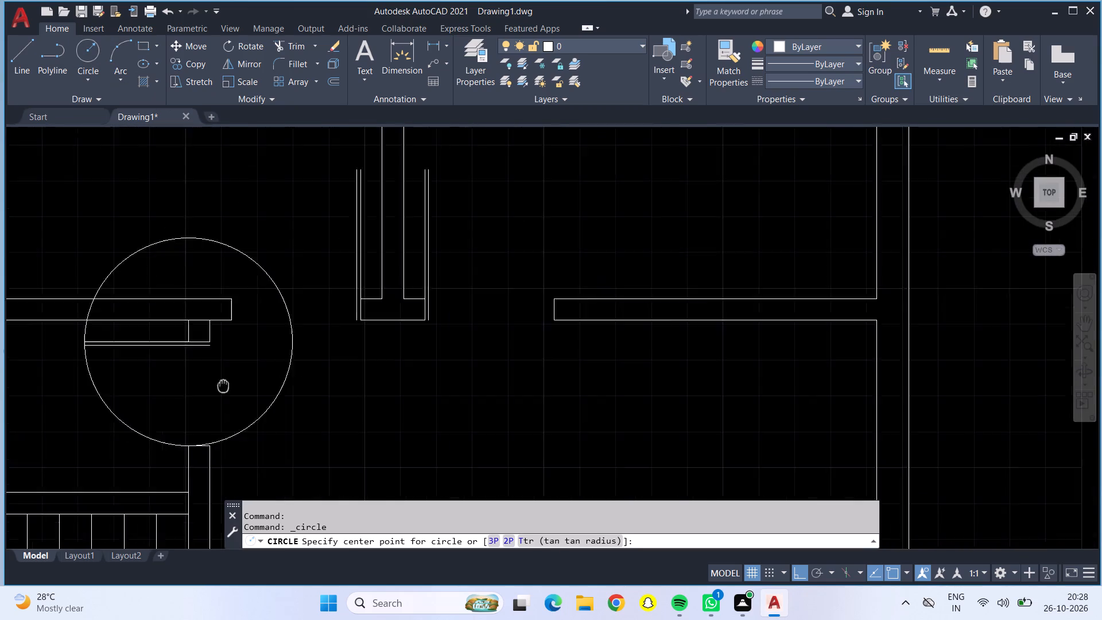
middle_drag(219, 390, 193, 416)
scroll(317, 335, up, 2)
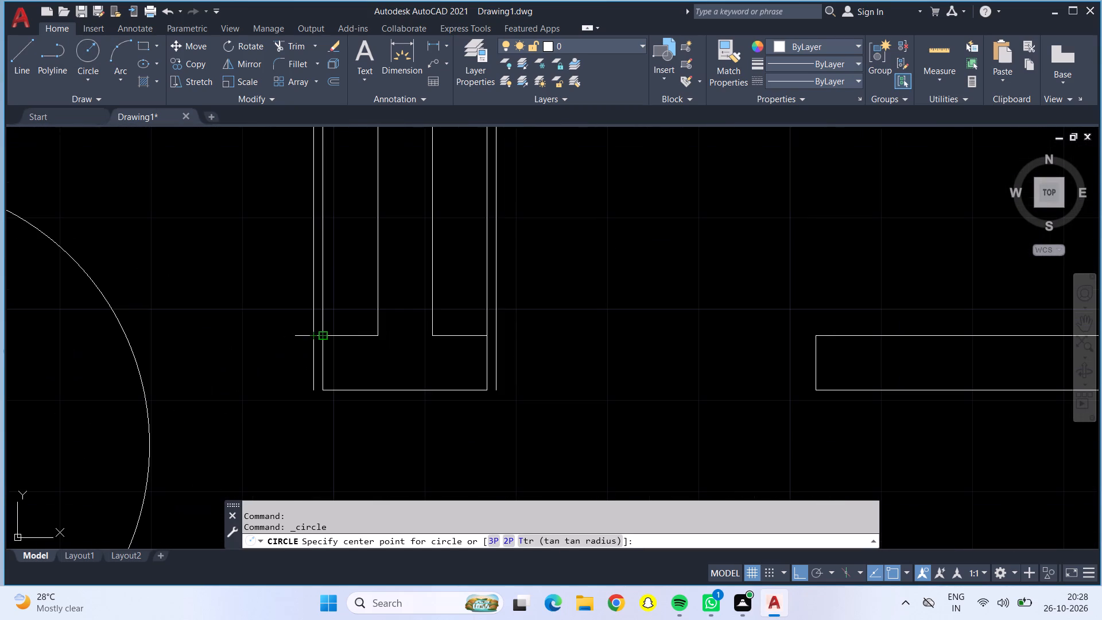
click(323, 336)
scroll(209, 337, down, 2)
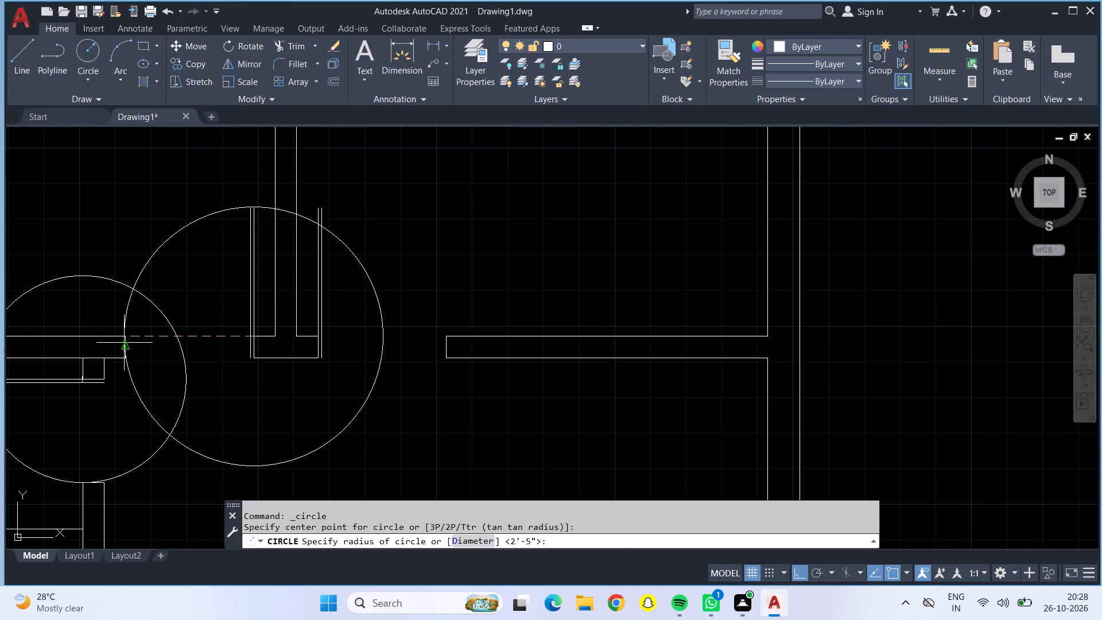
scroll(127, 329, up, 2)
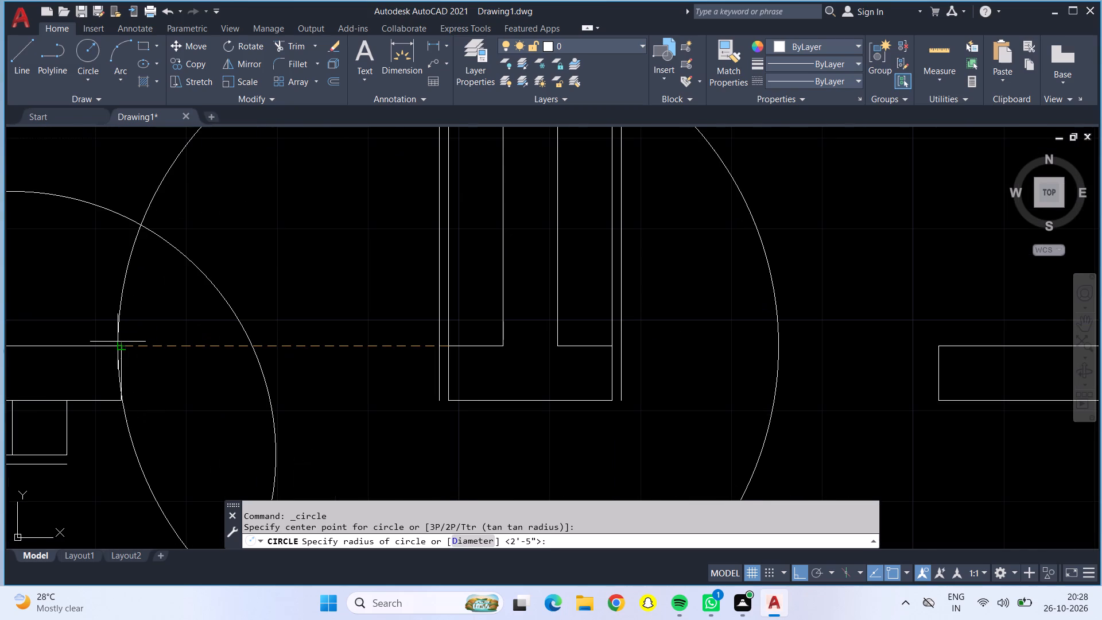
click(118, 346)
Draw a 3'-0" radius swing circle at the right-hand door of the right unit's dividing wall, from its hinge corner to the opposite jamb.
scroll(118, 346, up, 1)
scroll(118, 346, down, 2)
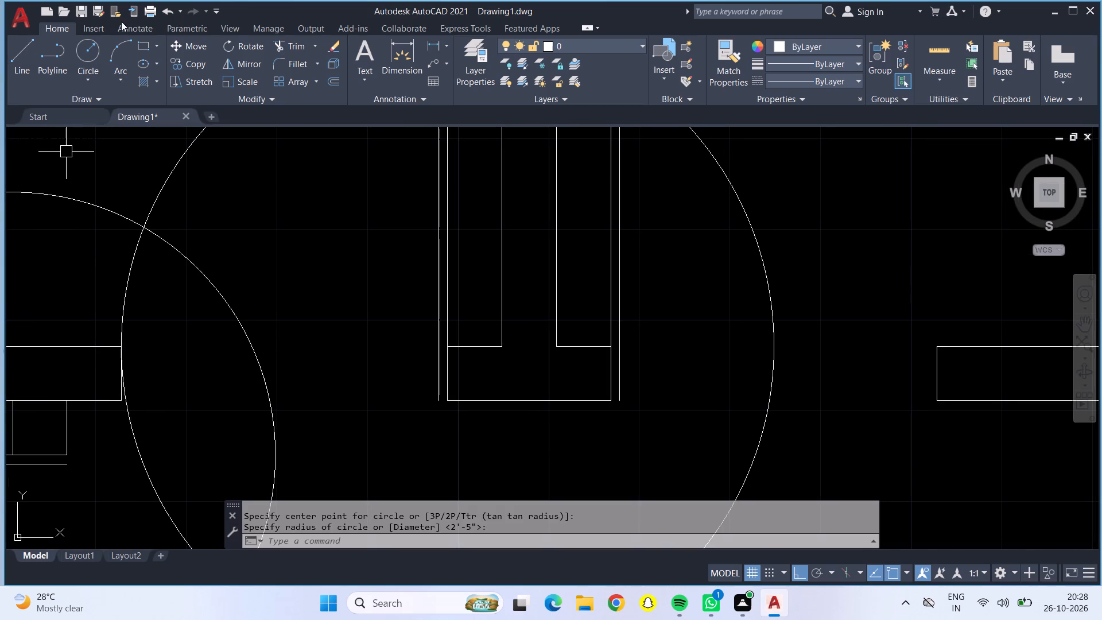
click(86, 46)
scroll(432, 185, down, 1)
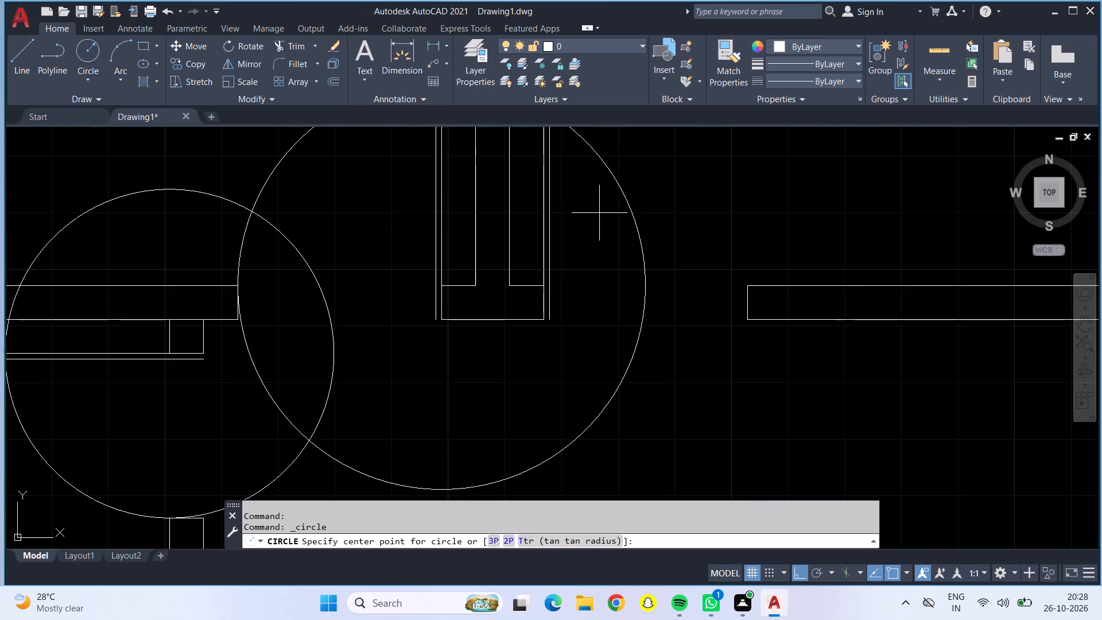
middle_drag(599, 213, 398, 385)
middle_drag(379, 389, 276, 305)
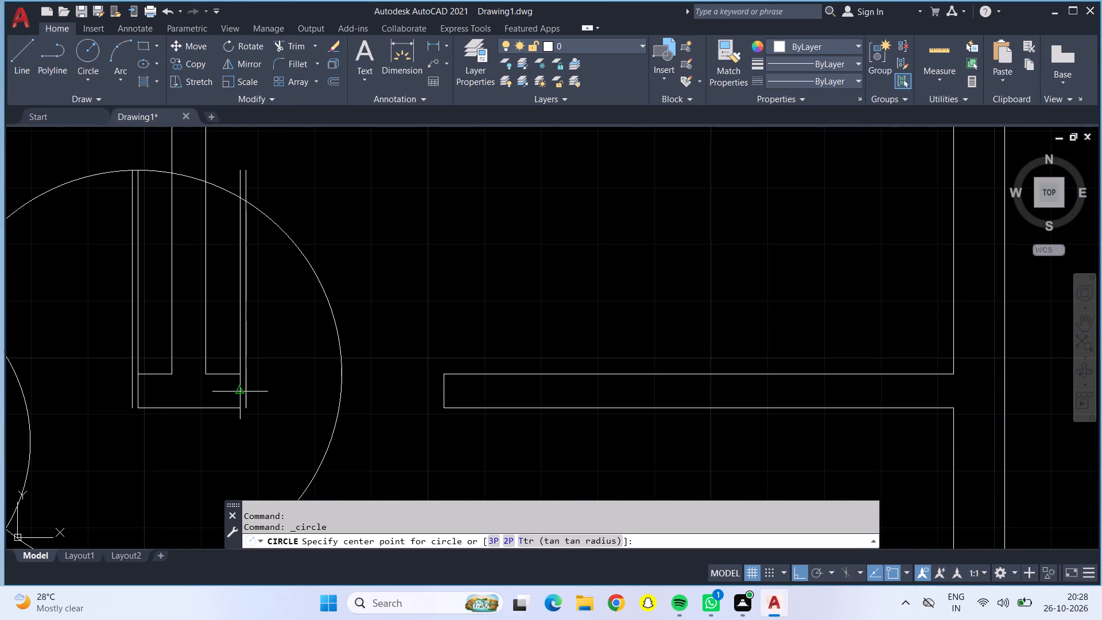
click(240, 377)
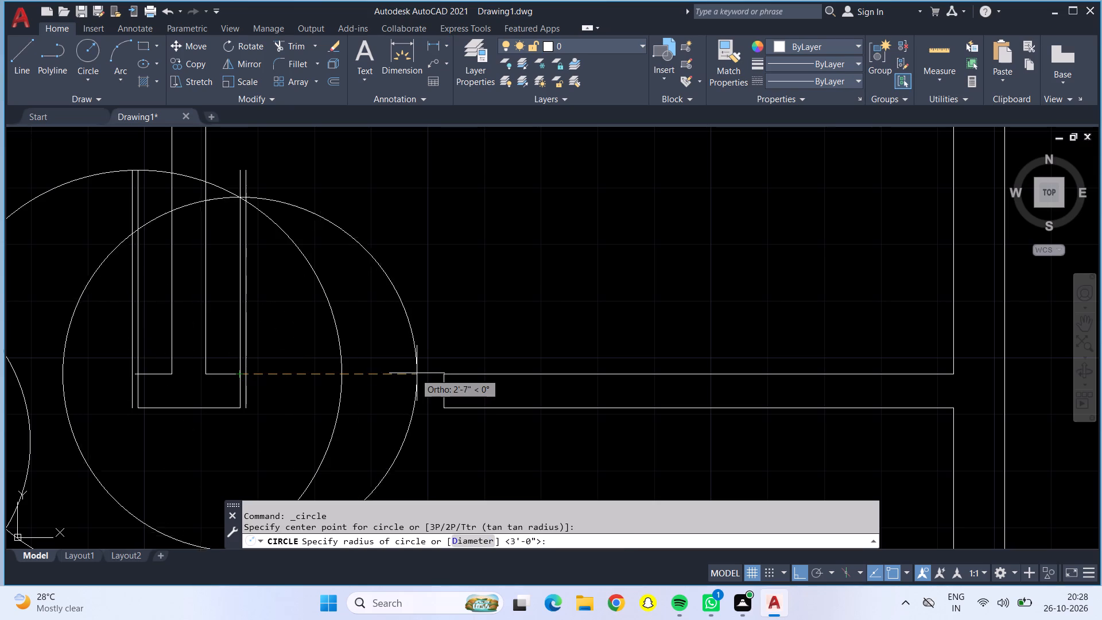
click(440, 373)
Draw a swing circle at the lower left unit's inner door beside the central hall, from its hinge corner to the jamb below.
scroll(269, 293, down, 2)
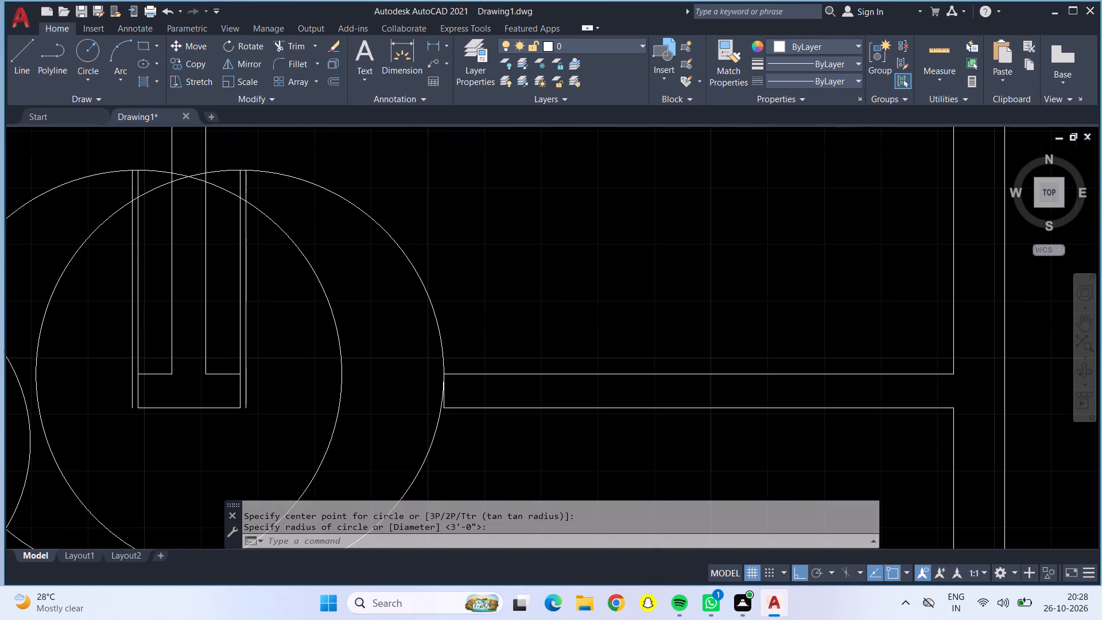
scroll(255, 288, down, 3)
click(90, 50)
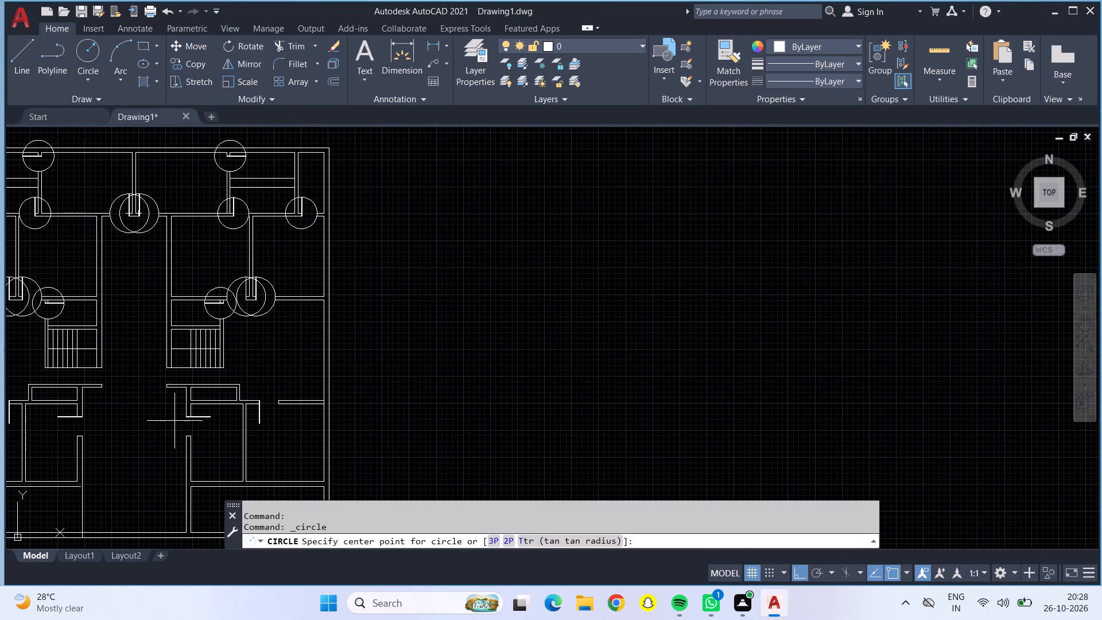
middle_drag(139, 465, 300, 392)
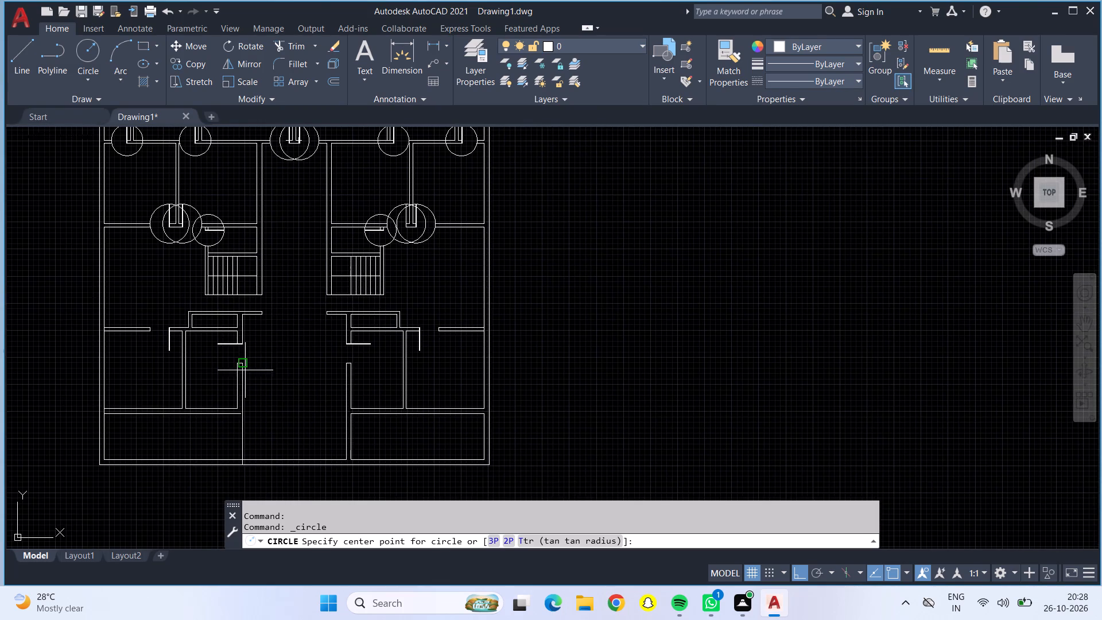
scroll(231, 343, up, 4)
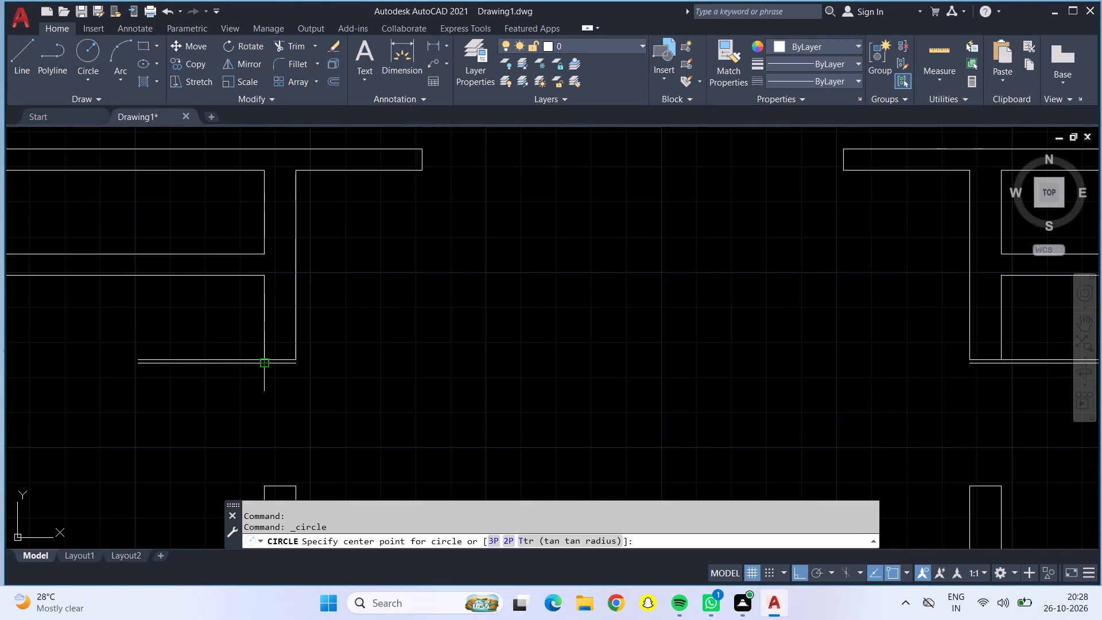
click(261, 358)
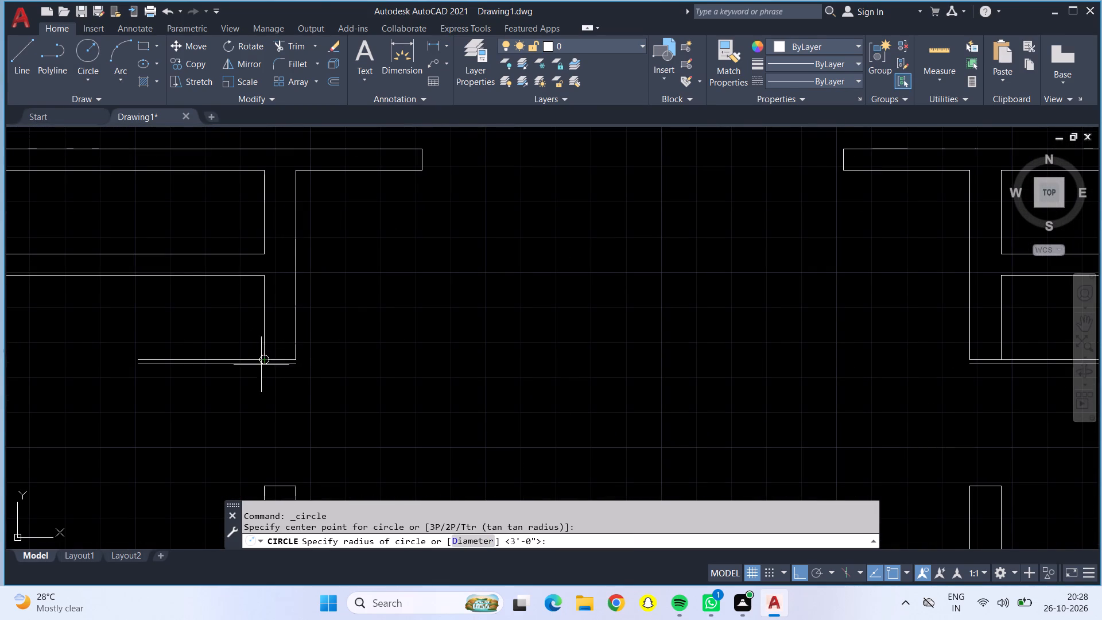
click(266, 489)
Draw a 3'-0" radius swing circle at the lower left unit's outer room door, from its hinge corner to the opposite jamb.
scroll(244, 398, down, 2)
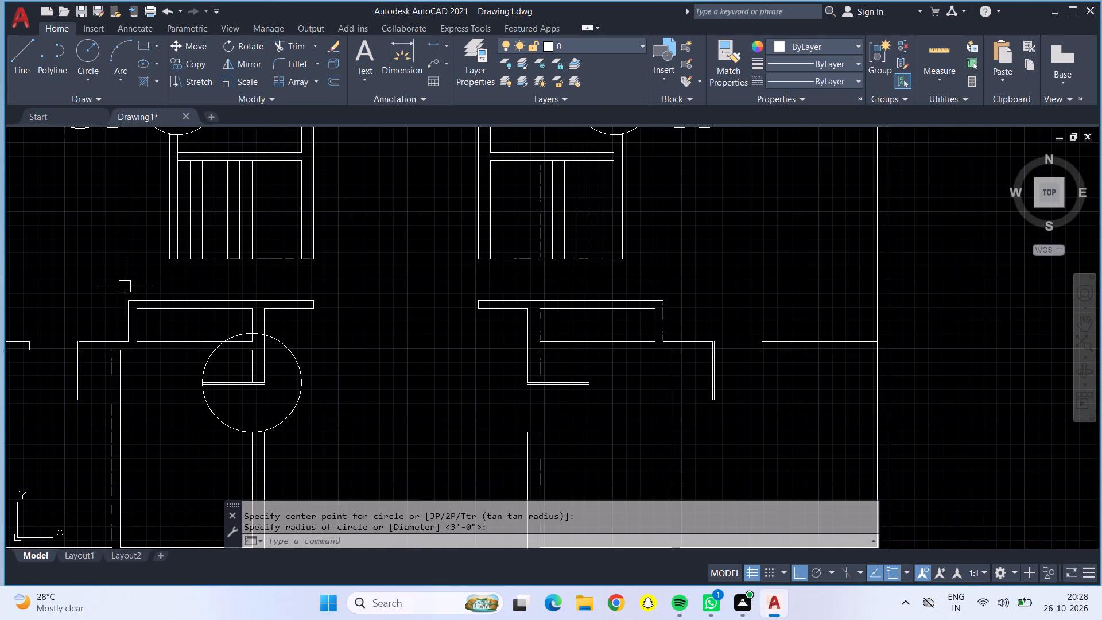
click(83, 53)
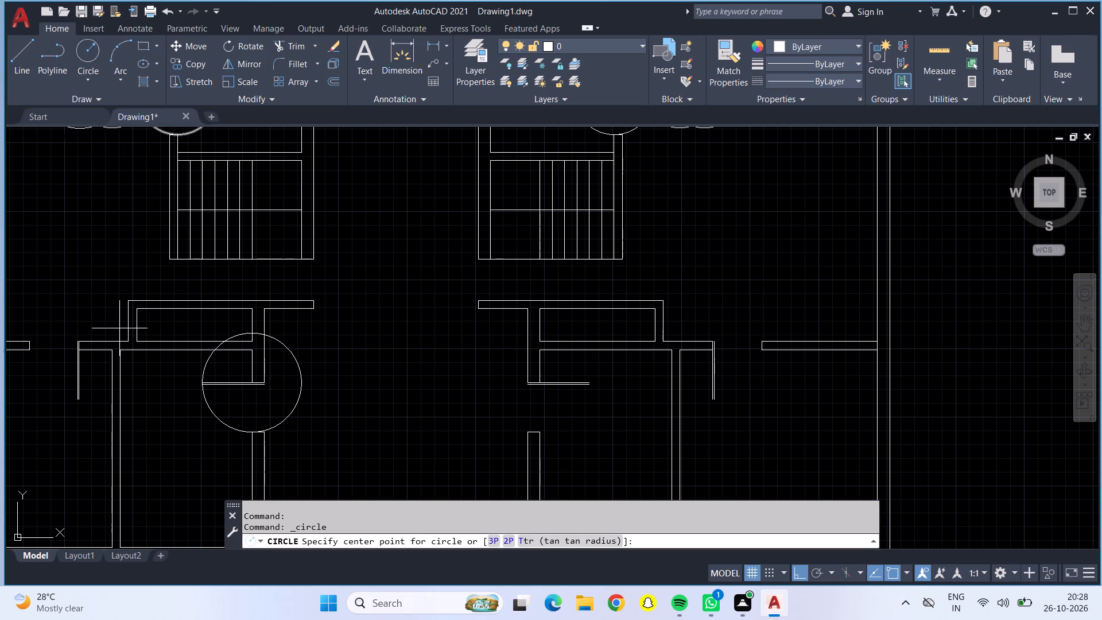
middle_drag(94, 381, 301, 381)
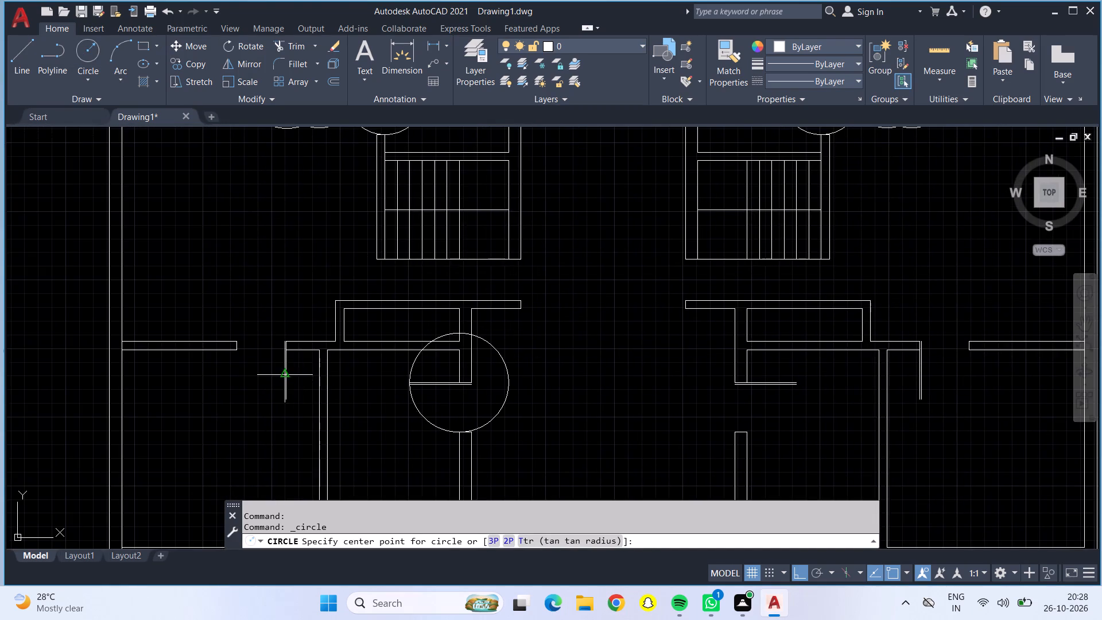
scroll(284, 347, up, 2)
click(287, 359)
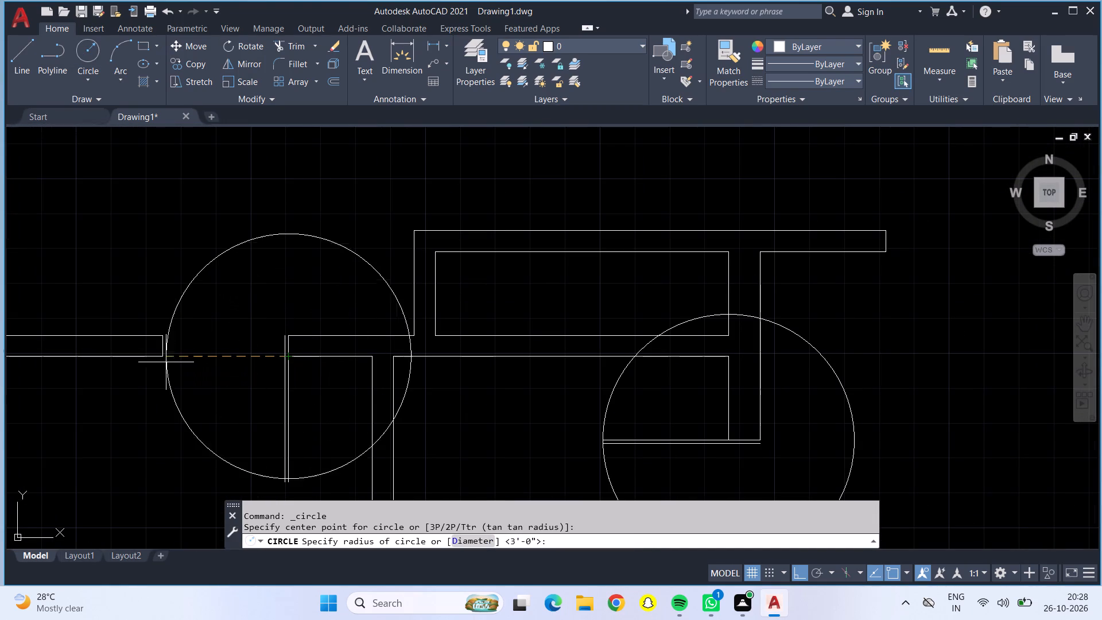
click(158, 360)
Draw a 3'-0" radius swing circle at the lower right unit's inner door beside the central hall, from its hinge corner to the jamb below.
scroll(166, 361, down, 3)
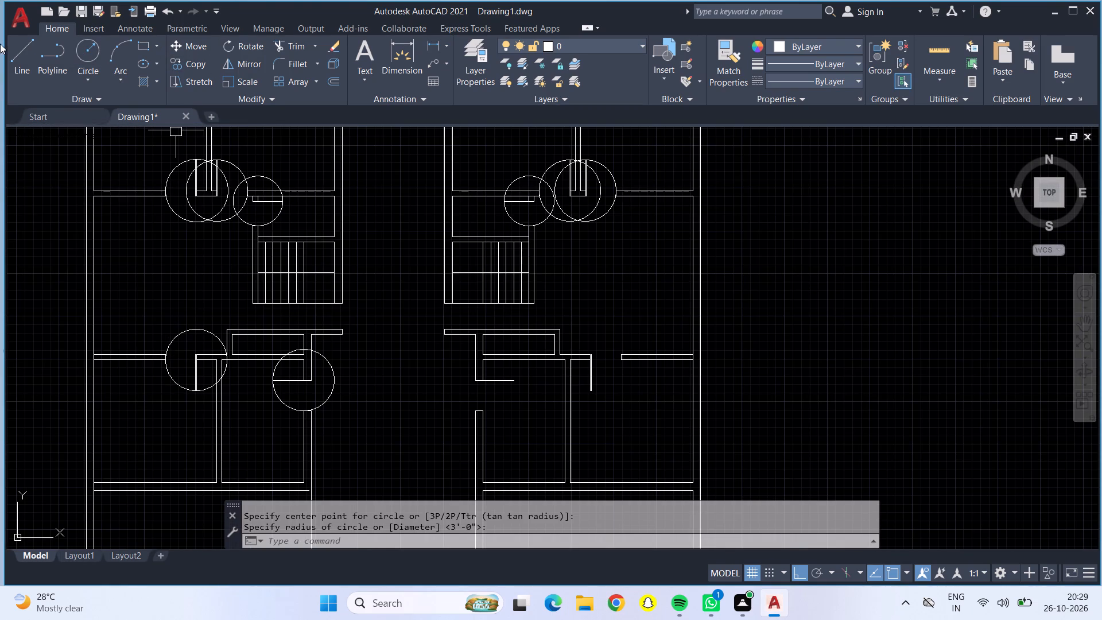
click(87, 42)
scroll(306, 179, down, 1)
scroll(432, 329, up, 4)
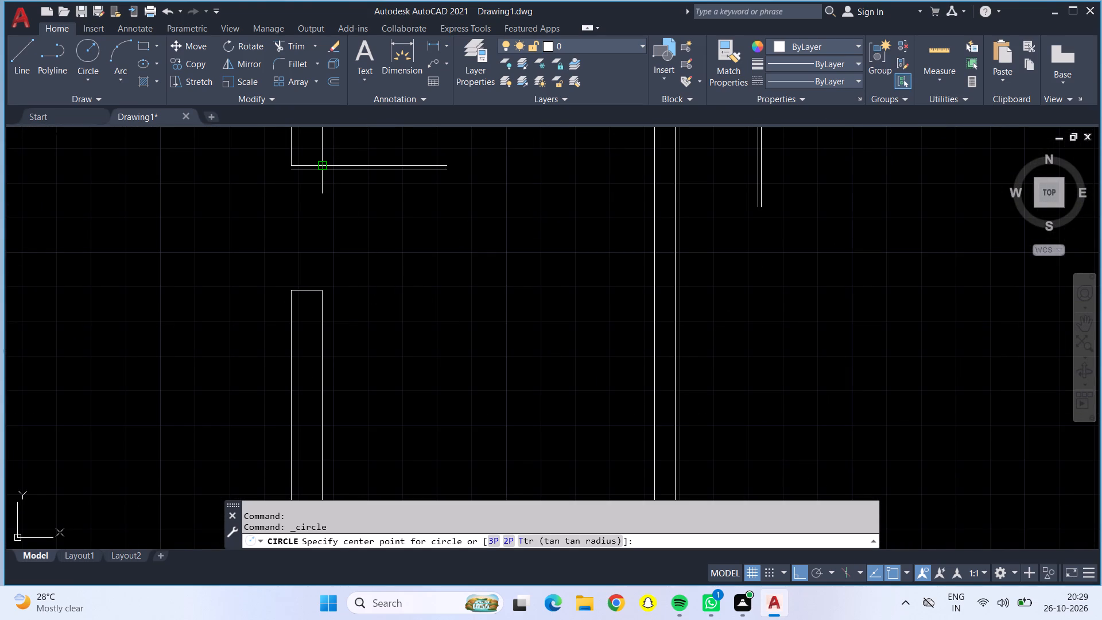
click(321, 166)
click(322, 290)
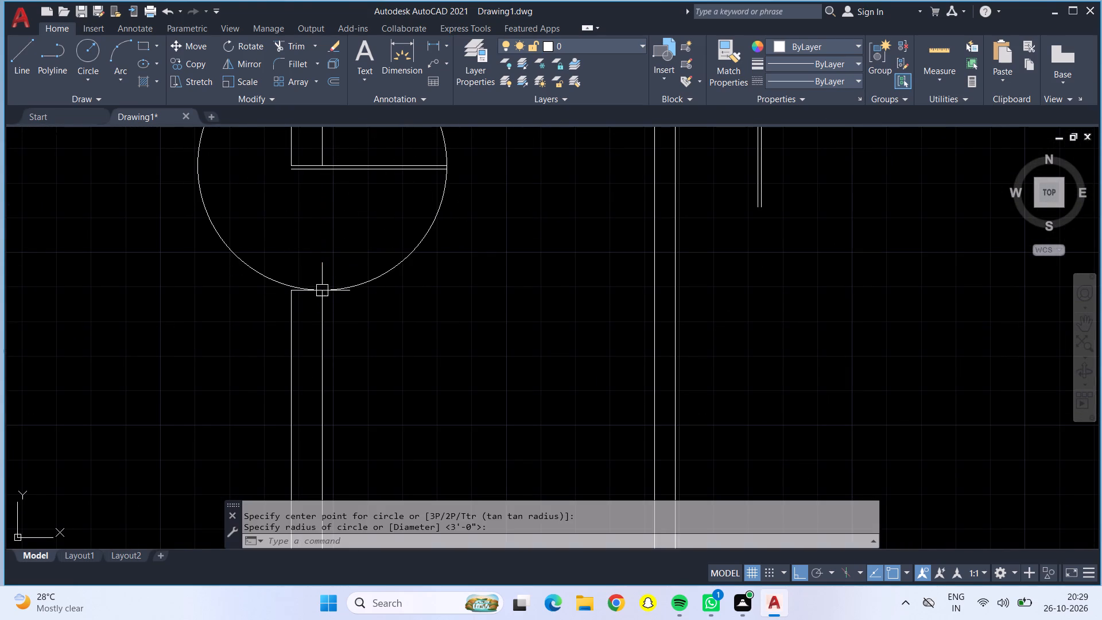
Draw a swing circle at the lower right unit's outer room door, from its hinge corner to the opposite jamb.
scroll(258, 187, down, 1)
click(82, 51)
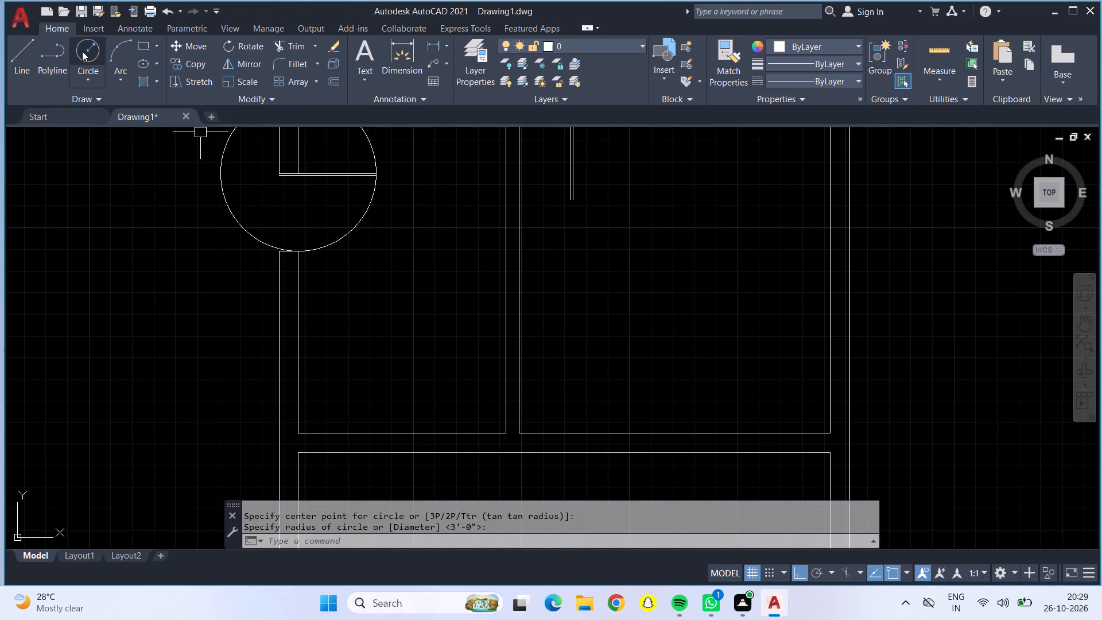
scroll(316, 160, down, 2)
middle_drag(386, 195, 147, 420)
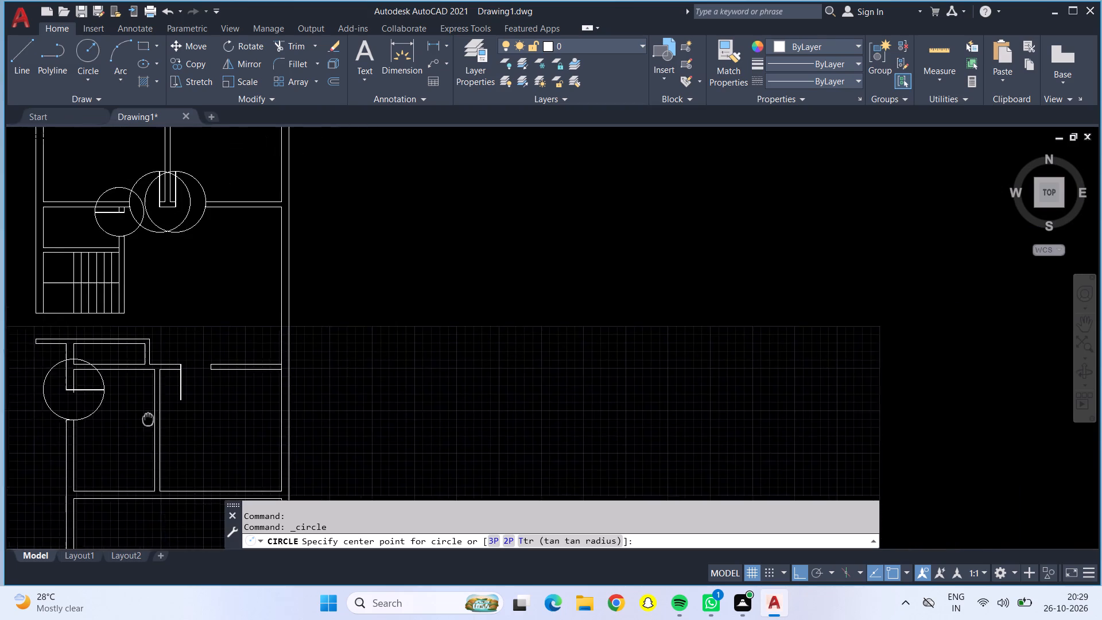
middle_drag(147, 420, 110, 423)
scroll(143, 385, up, 4)
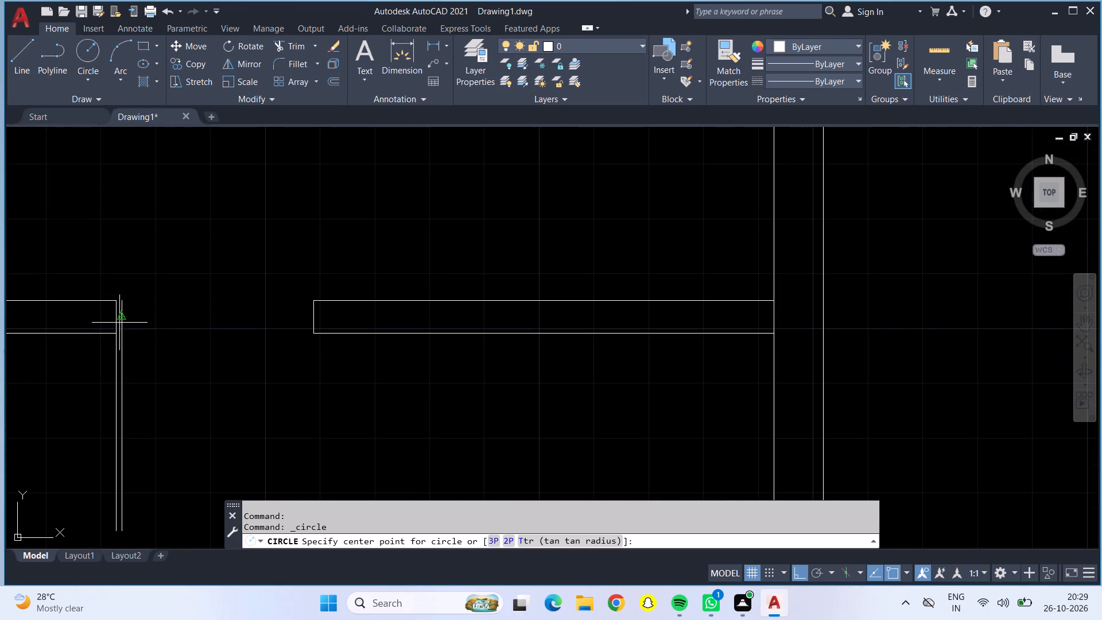
click(117, 336)
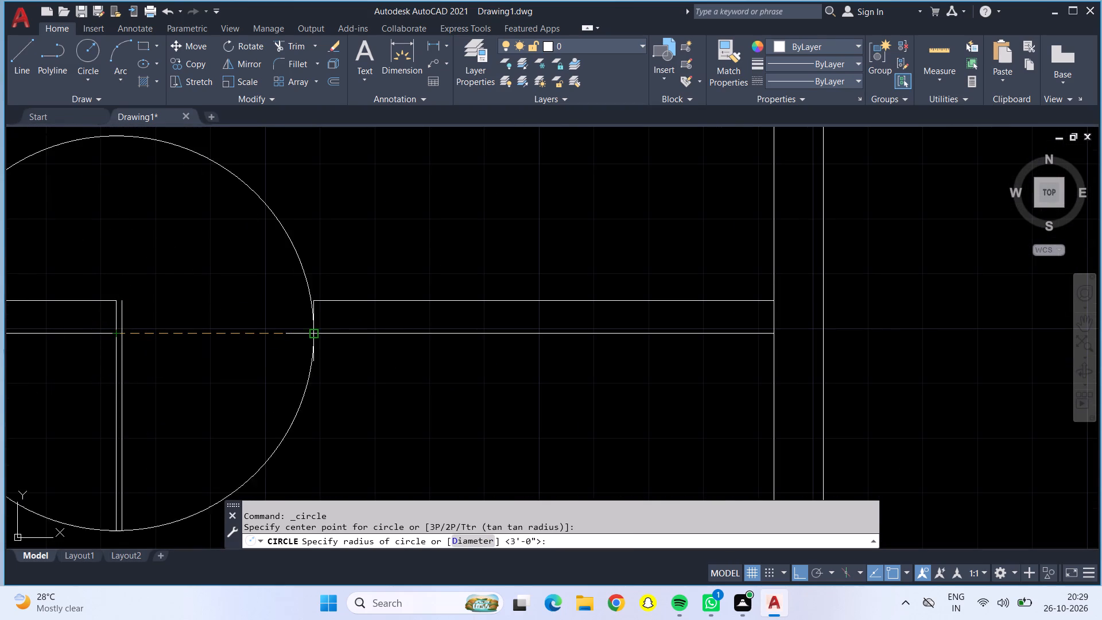
click(314, 330)
Trim away the lower halves of the swing circles at the right unit's two doors below the top bathroom block.
scroll(312, 330, down, 4)
scroll(231, 316, down, 1)
scroll(177, 265, down, 1)
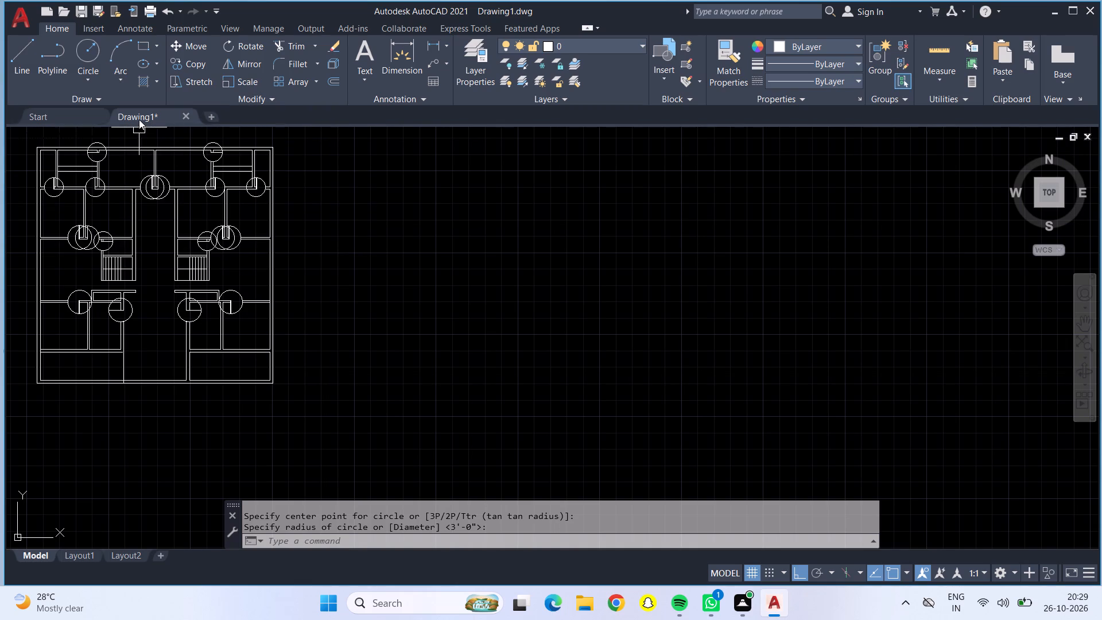
click(302, 44)
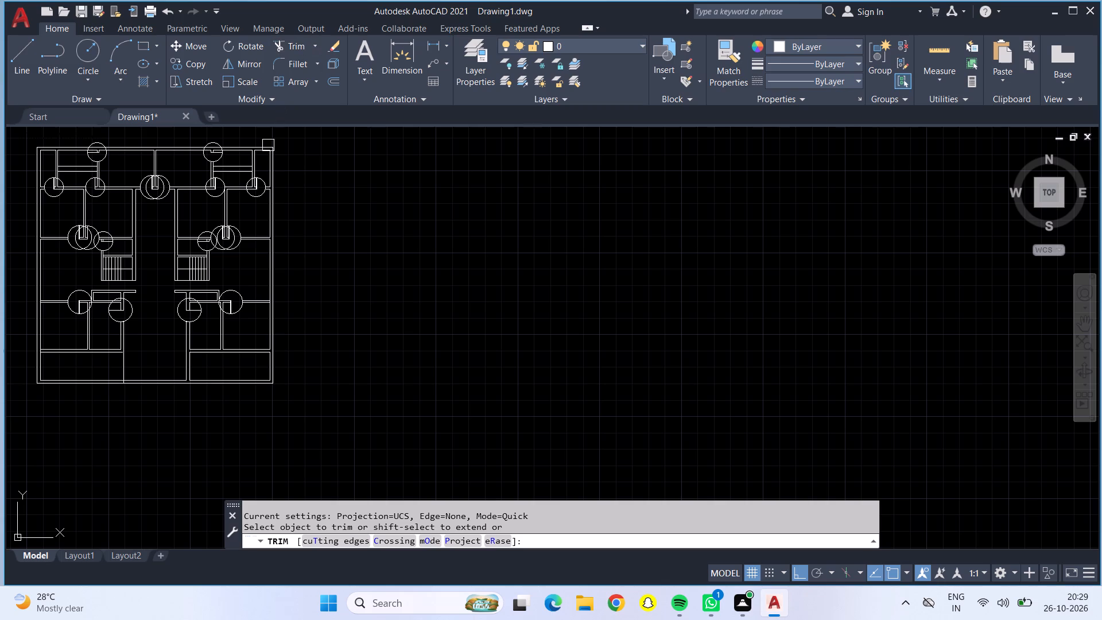
scroll(230, 170, up, 2)
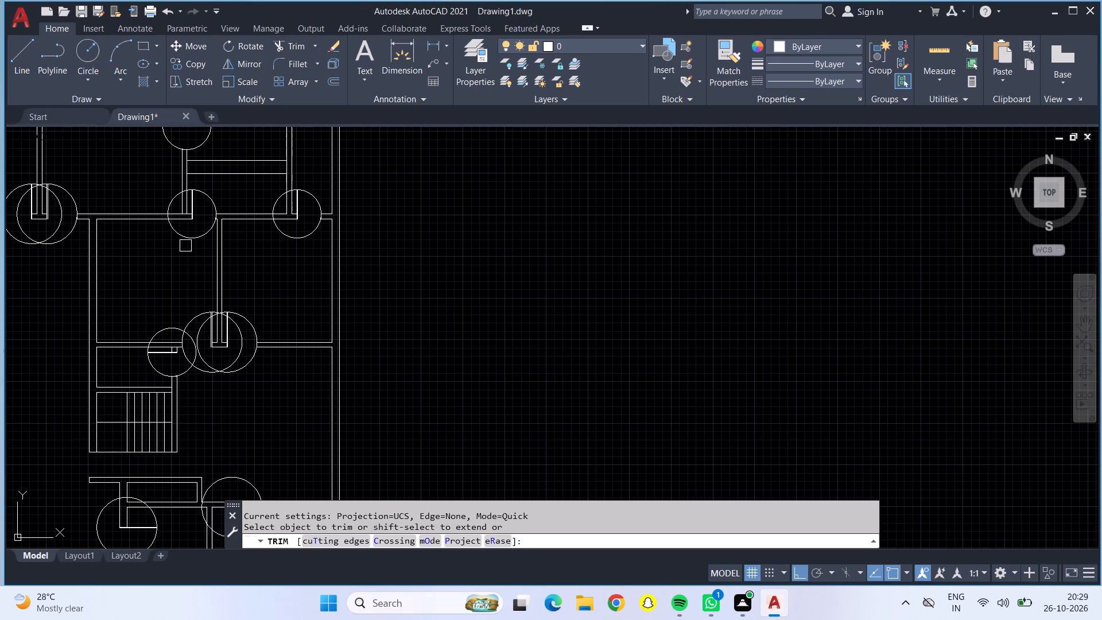
click(182, 230)
click(282, 232)
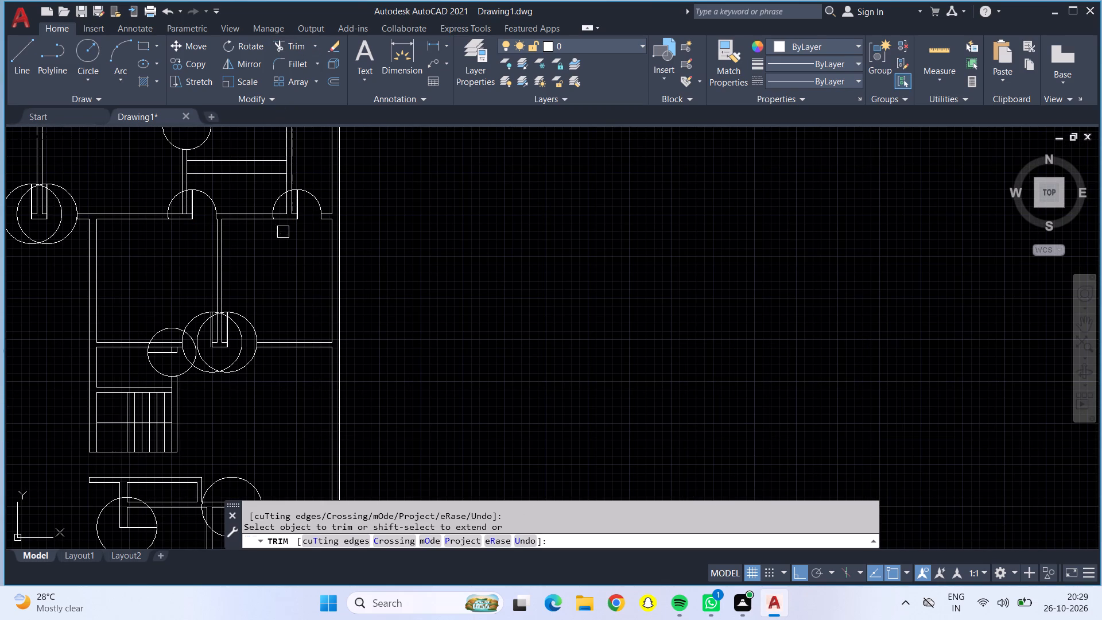
Trim the swing circles at the right unit's paired dividing-wall doors to upper arcs, and cut back the circle above the right staircase.
triple_click(219, 372)
double_click(219, 372)
triple_click(193, 363)
click(162, 324)
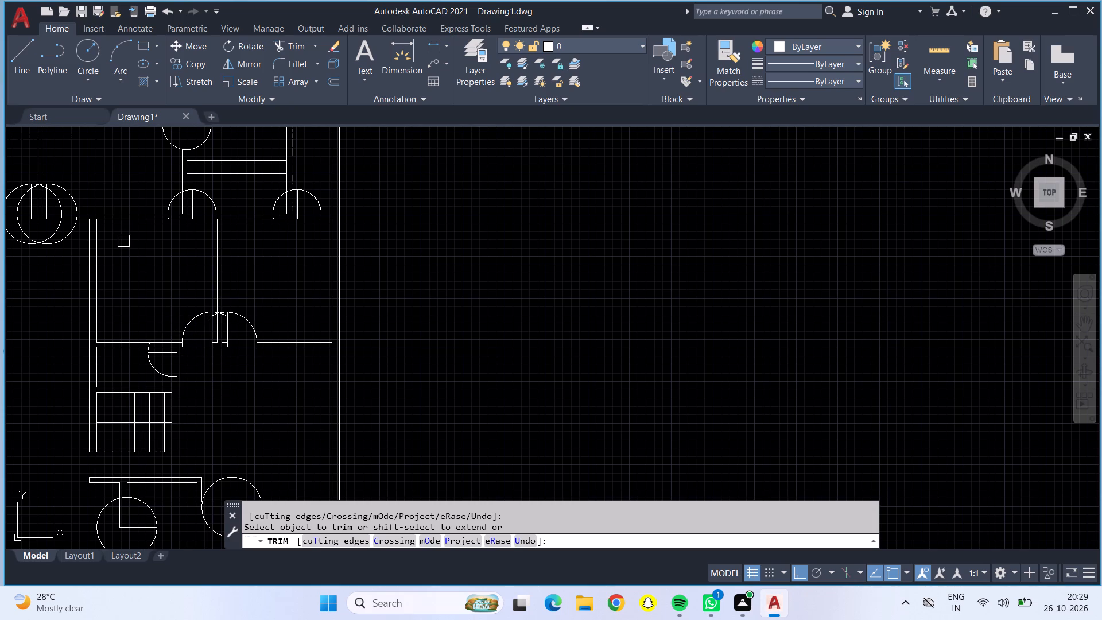
Trim away the lower parts of the two overlapping swing circles at the paired doors above the central hall.
middle_drag(23, 246, 56, 255)
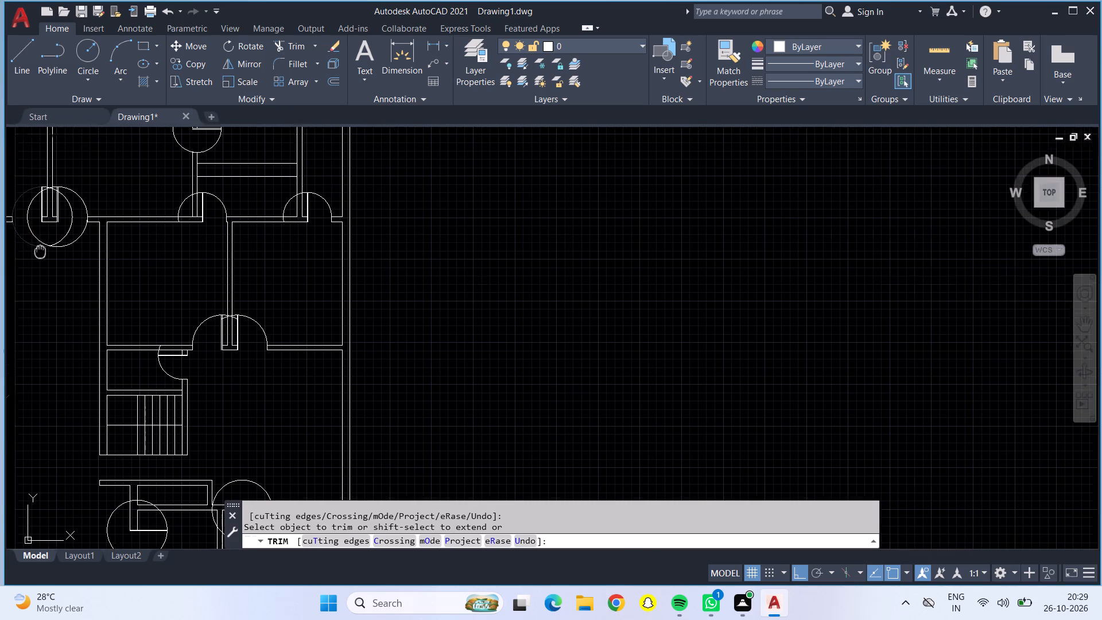
middle_drag(56, 255, 108, 274)
triple_click(122, 273)
triple_click(122, 273)
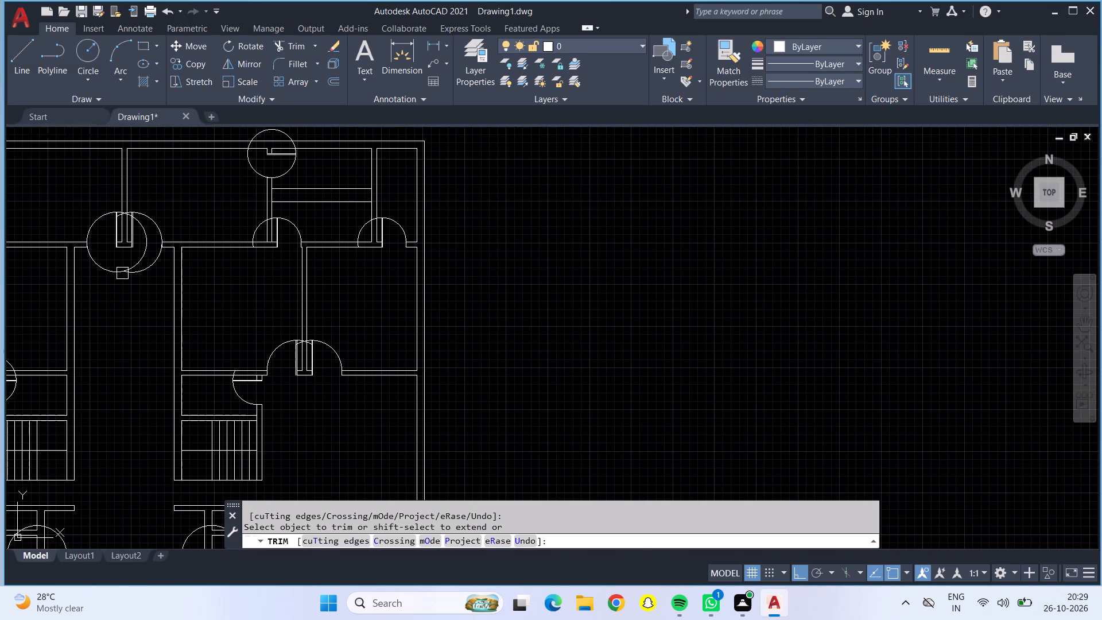
double_click(122, 273)
triple_click(125, 274)
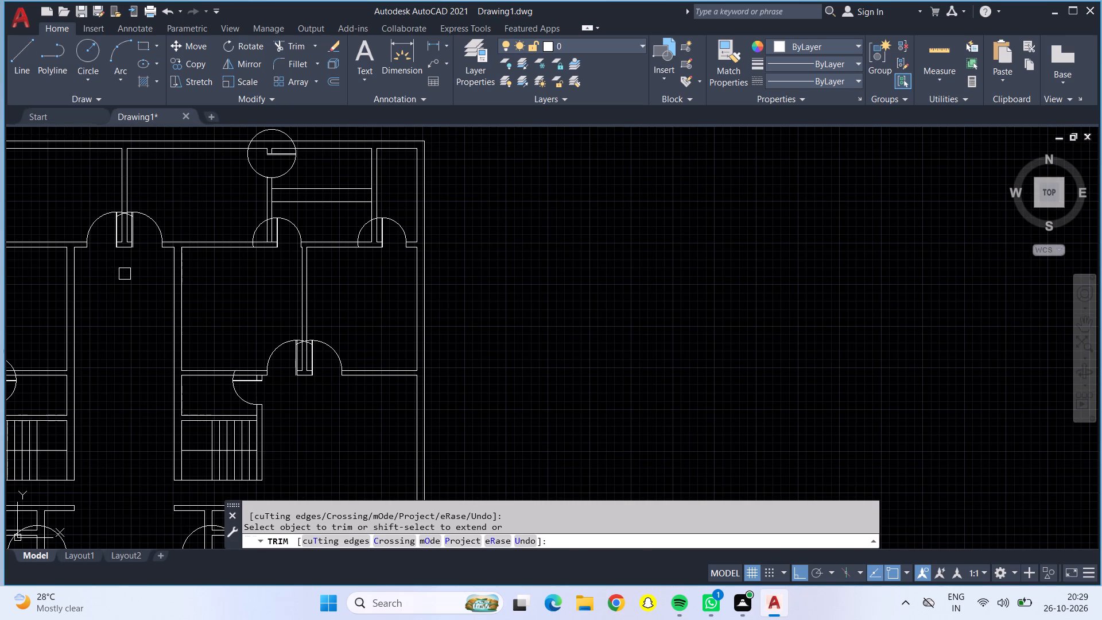
Trim the two upper bathroom door circles where they project beyond the outer wall and on their sides facing the central rooms.
middle_drag(125, 274, 139, 389)
click(286, 240)
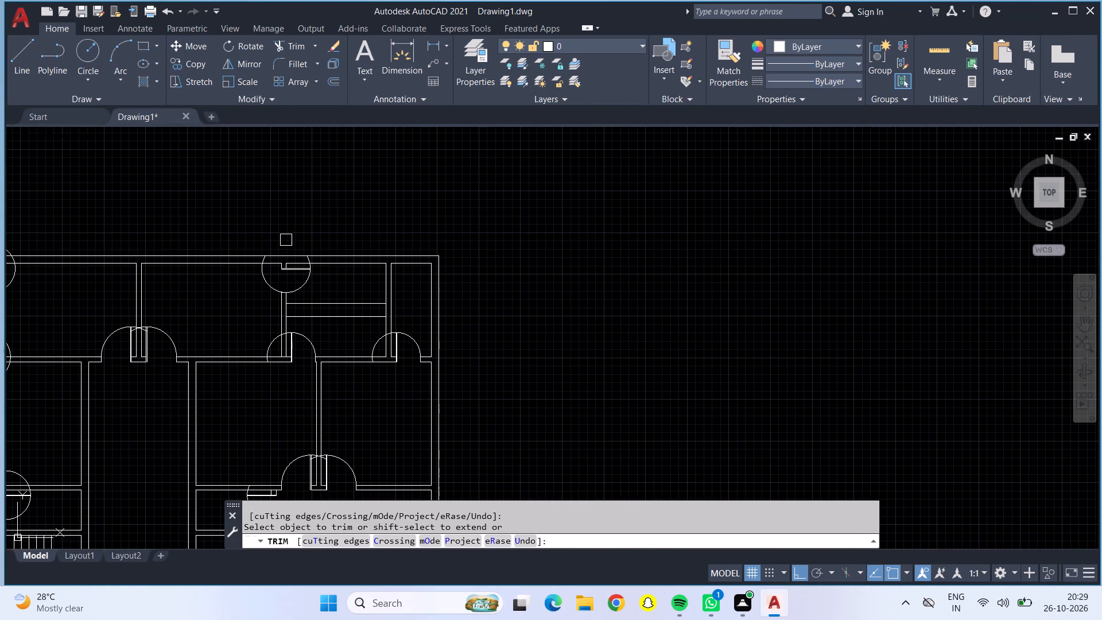
scroll(277, 243, down, 2)
scroll(155, 244, up, 1)
scroll(155, 244, down, 1)
scroll(155, 244, up, 3)
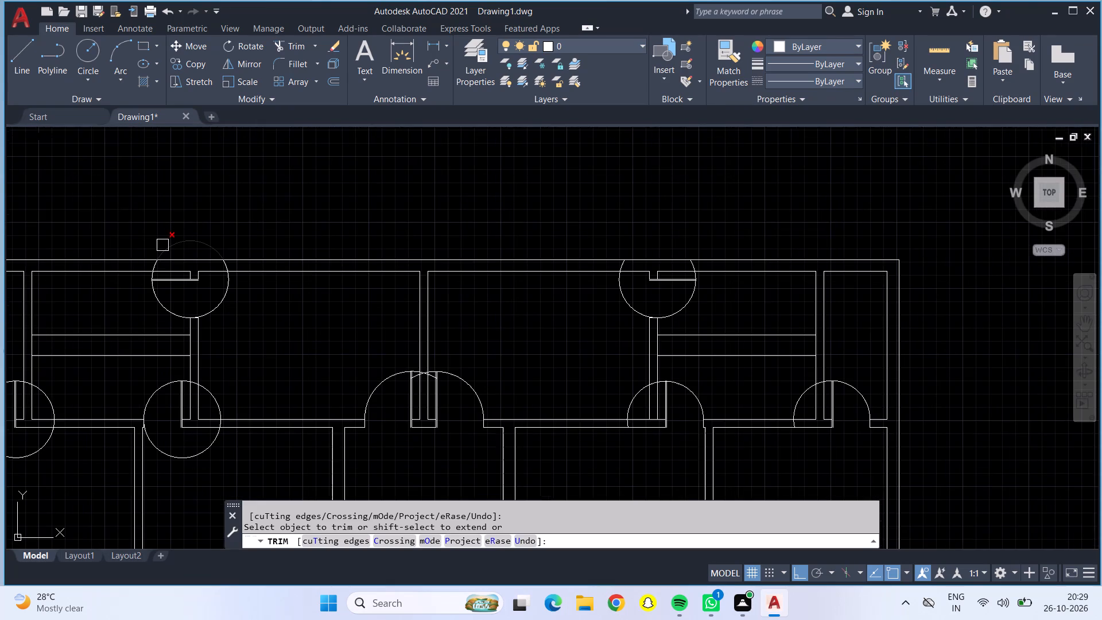
click(163, 245)
click(227, 303)
click(629, 306)
Trim away the lower halves of the swing circles at the left unit's two doors below the top bathroom block.
scroll(629, 306, down, 1)
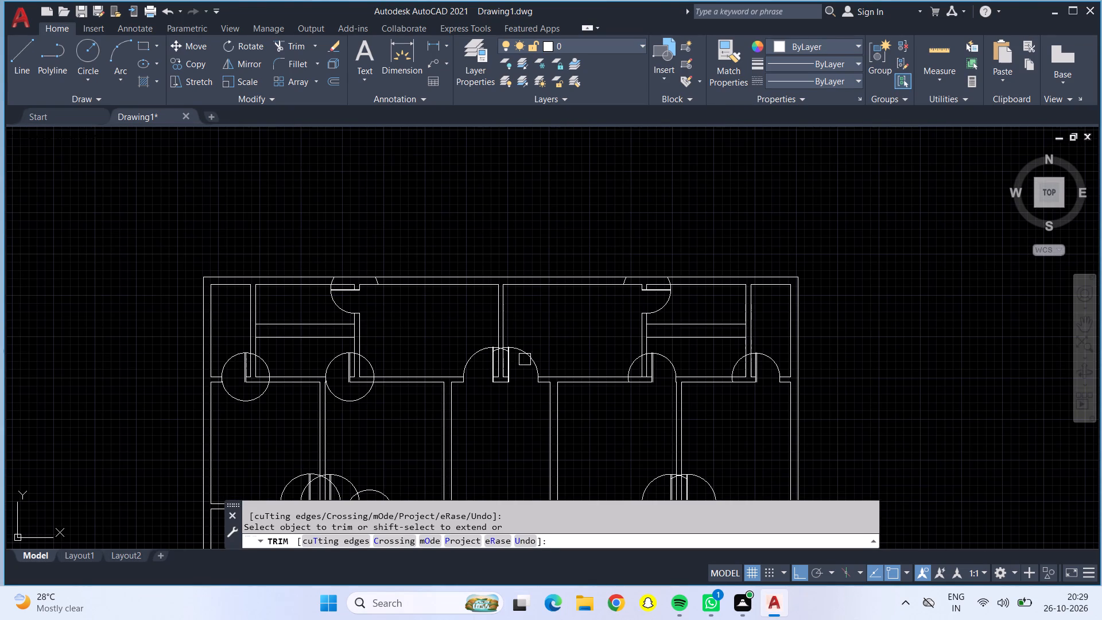
click(344, 404)
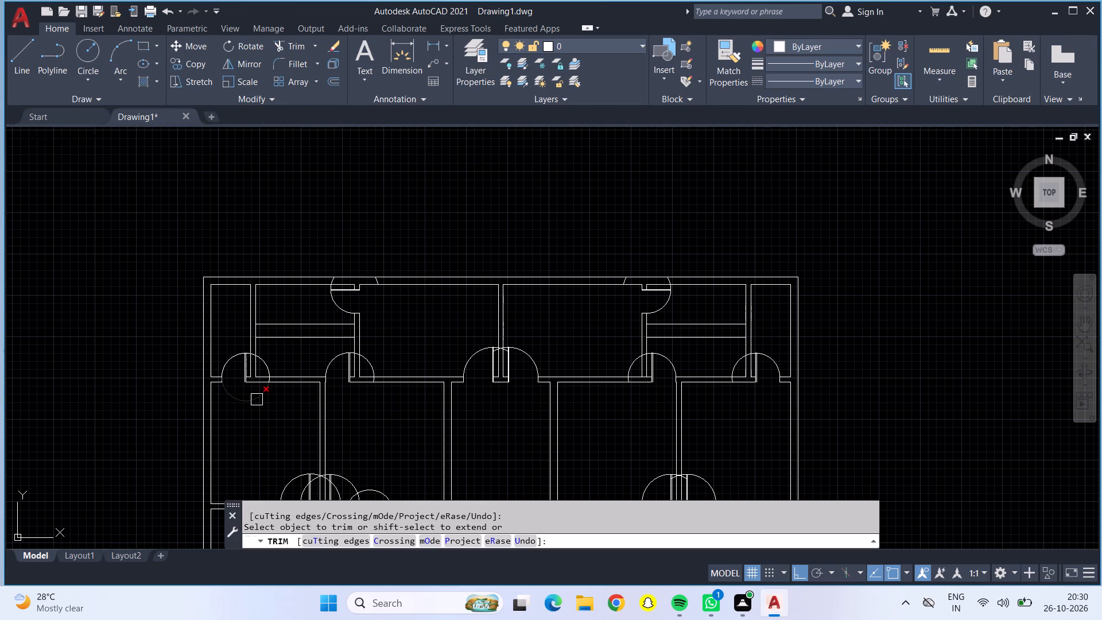
click(257, 400)
Trim away the lower parts of the two overlapping swing circles at the left unit's paired dividing-wall doors.
scroll(260, 410, down, 2)
middle_drag(266, 412, 241, 324)
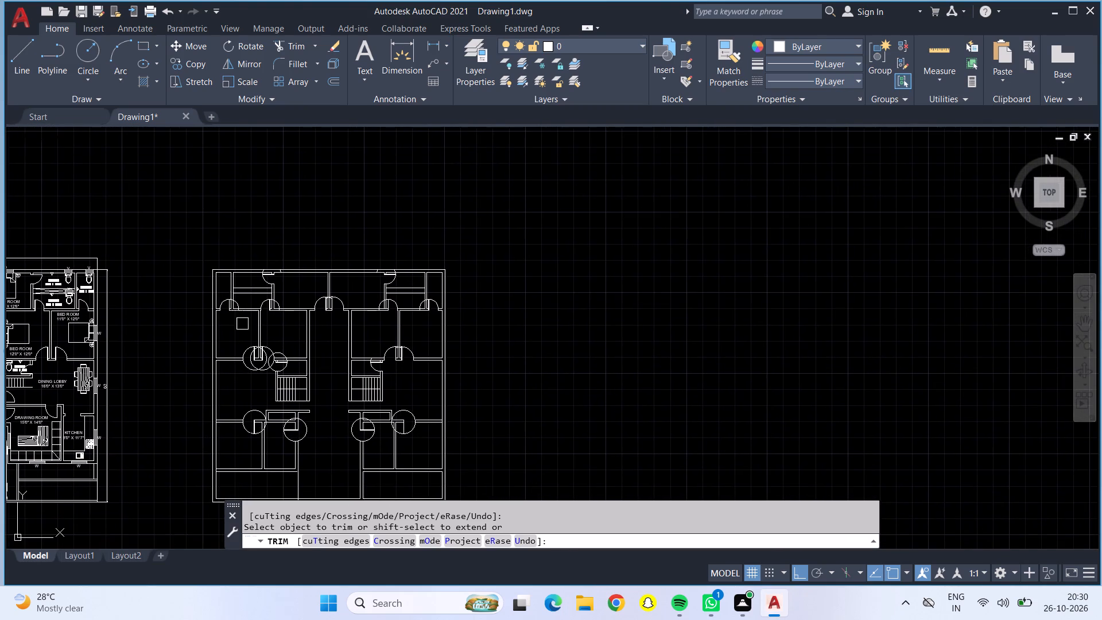
scroll(263, 369, up, 4)
triple_click(231, 382)
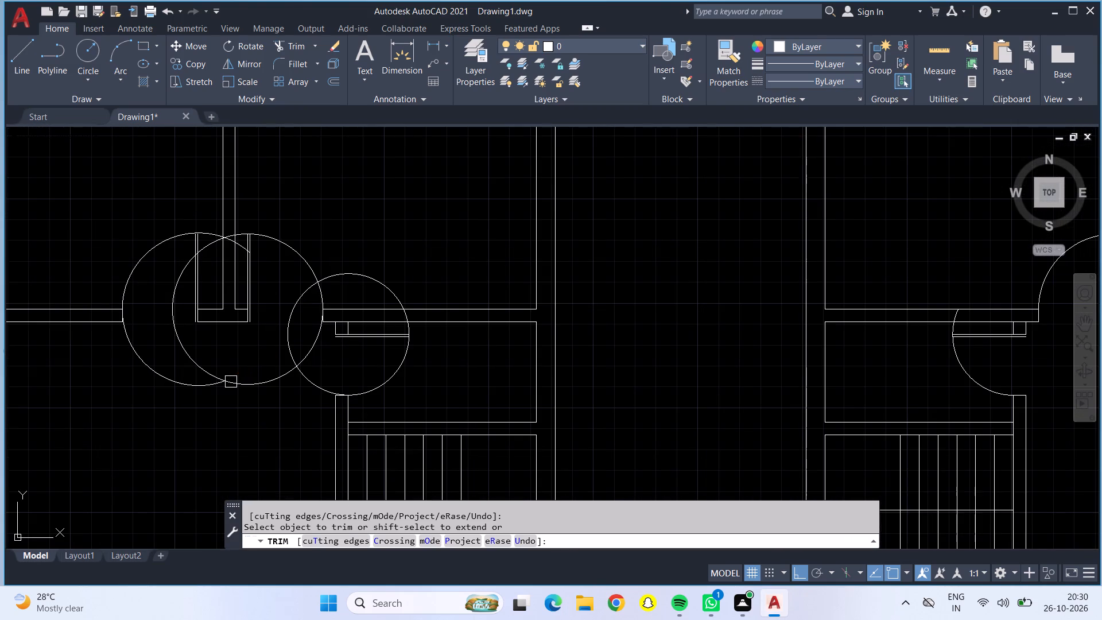
double_click(230, 381)
click(230, 381)
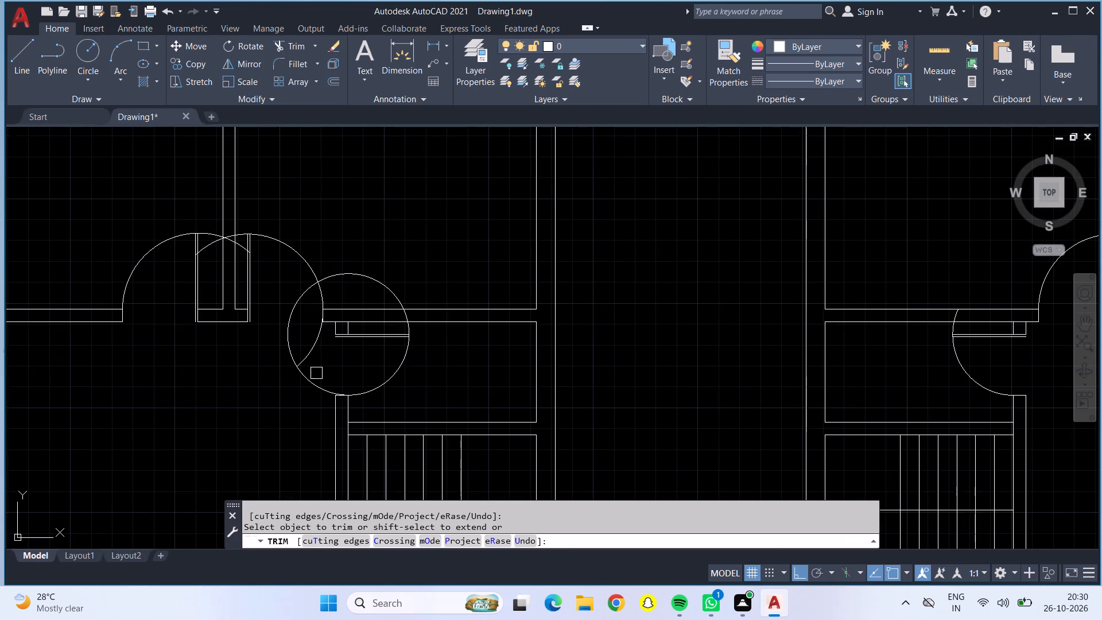
Trim the swing circle above the left staircase outside the small room, along with the adjoining door circle's leftover lower arc.
click(302, 372)
triple_click(299, 369)
click(347, 272)
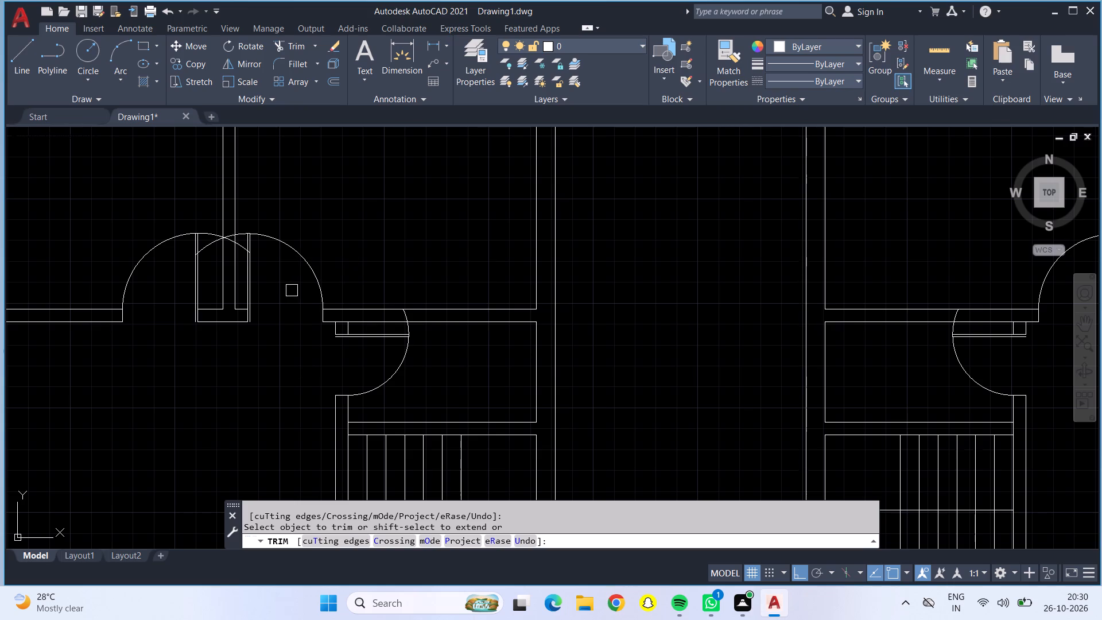
Trim the four lower door circles in both units, removing the outer doors' upper halves and the inner doors' corridor-side halves.
scroll(189, 304, down, 1)
scroll(391, 361, down, 1)
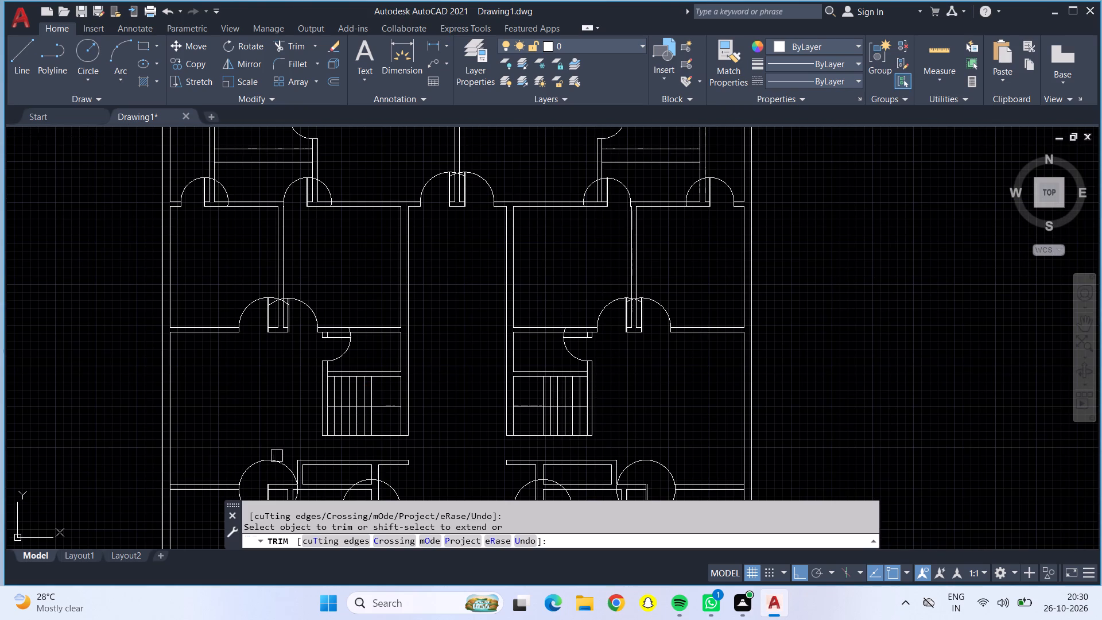
middle_drag(268, 428, 257, 273)
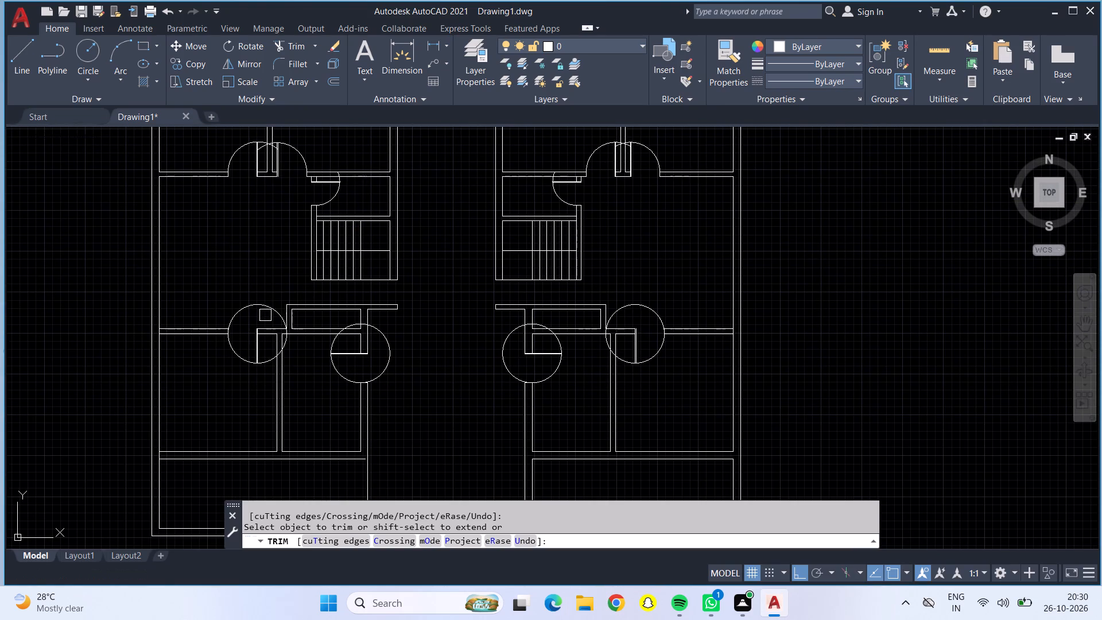
click(266, 308)
click(382, 348)
click(509, 363)
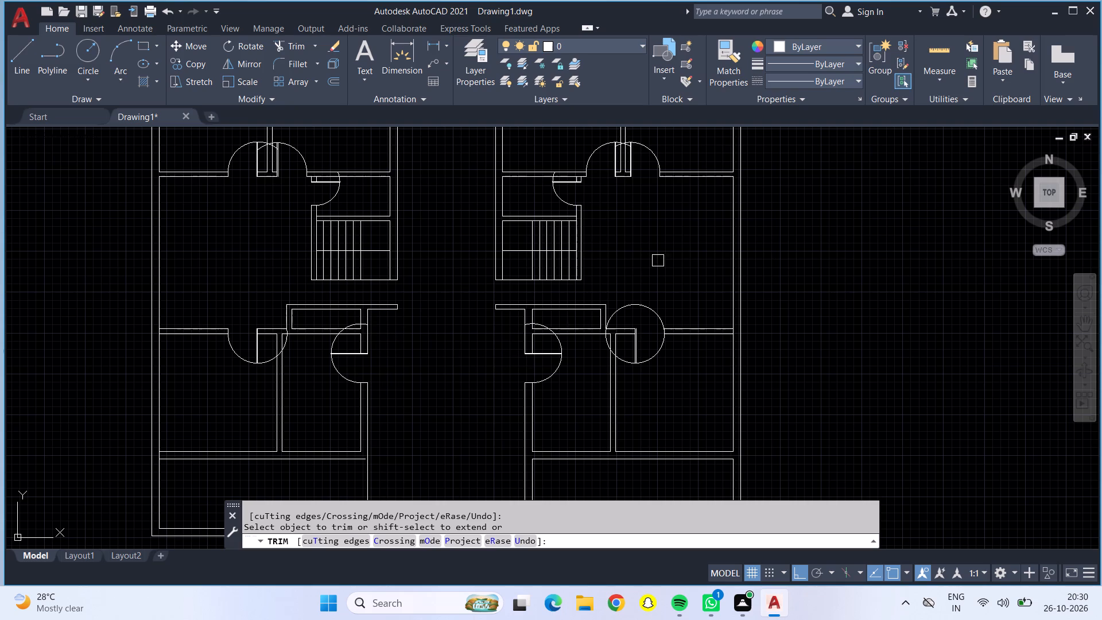
click(653, 313)
Trim the surplus swing arcs at the left unit's two doors below the top bathroom block, cutting the second back to the inner wall face.
scroll(634, 288, down, 1)
middle_drag(629, 282, 575, 441)
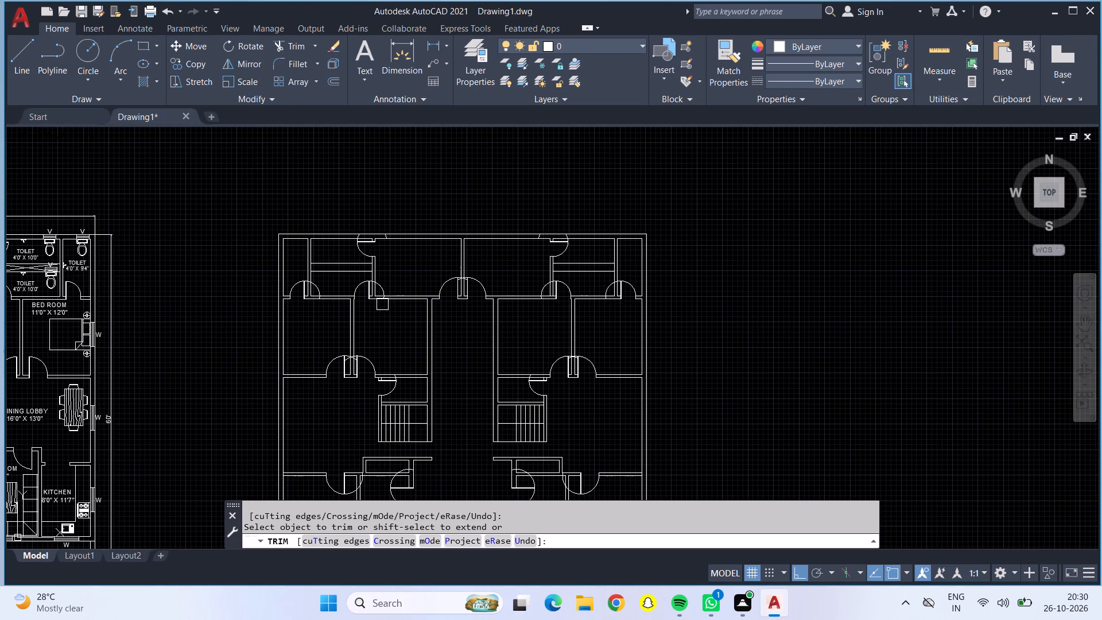
click(319, 286)
scroll(383, 284, up, 5)
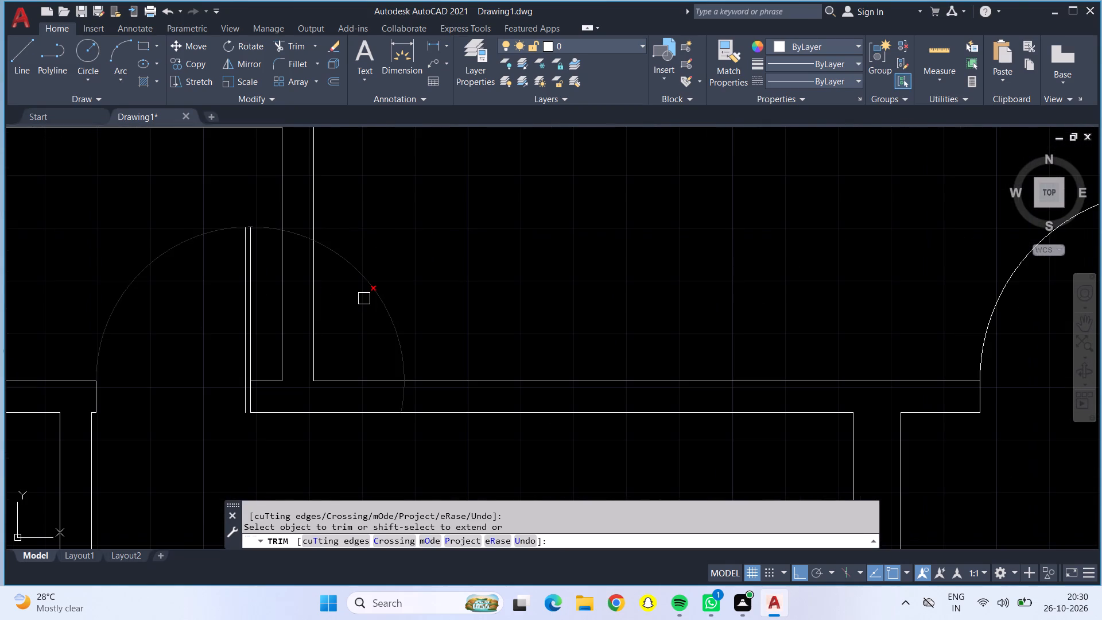
click(381, 304)
click(403, 395)
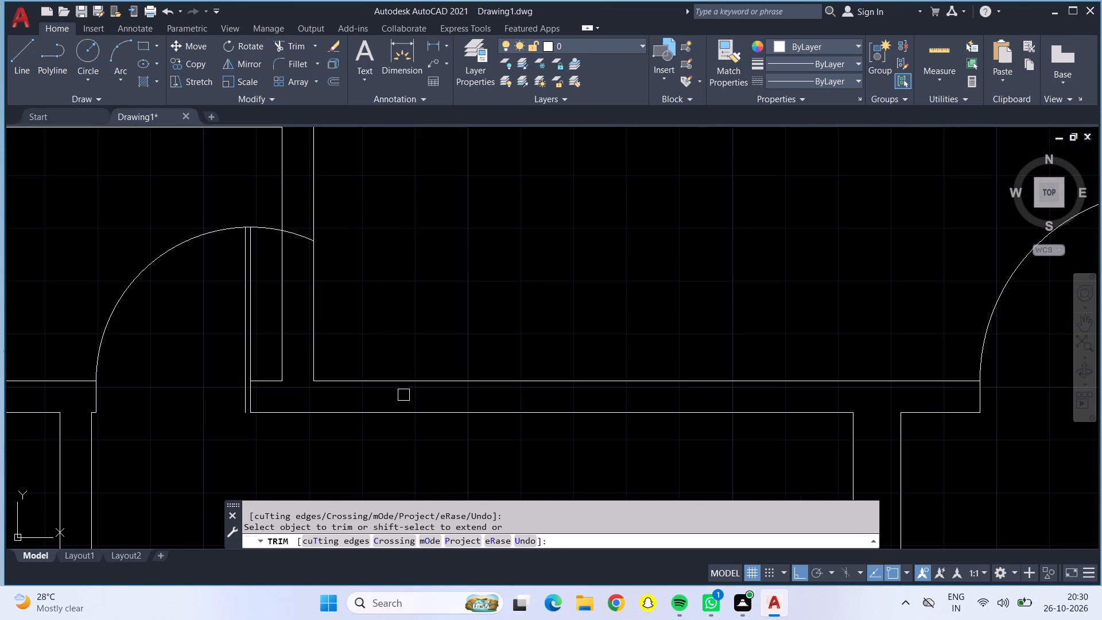
click(259, 227)
key(ctrl+z)
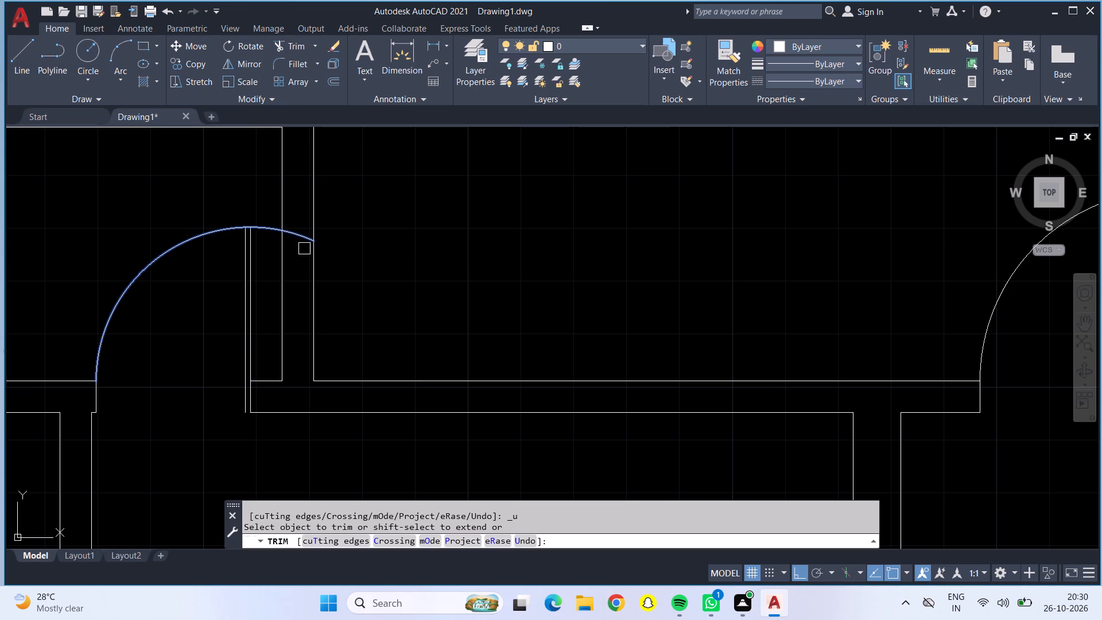
click(304, 240)
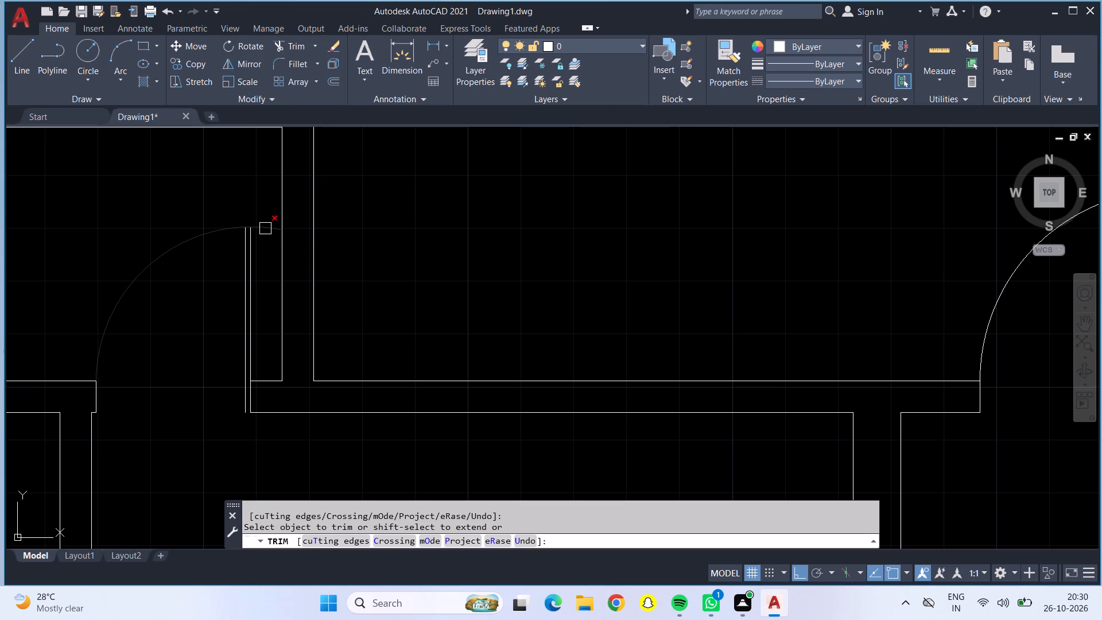
scroll(265, 228, up, 5)
scroll(270, 256, down, 4)
scroll(352, 294, down, 2)
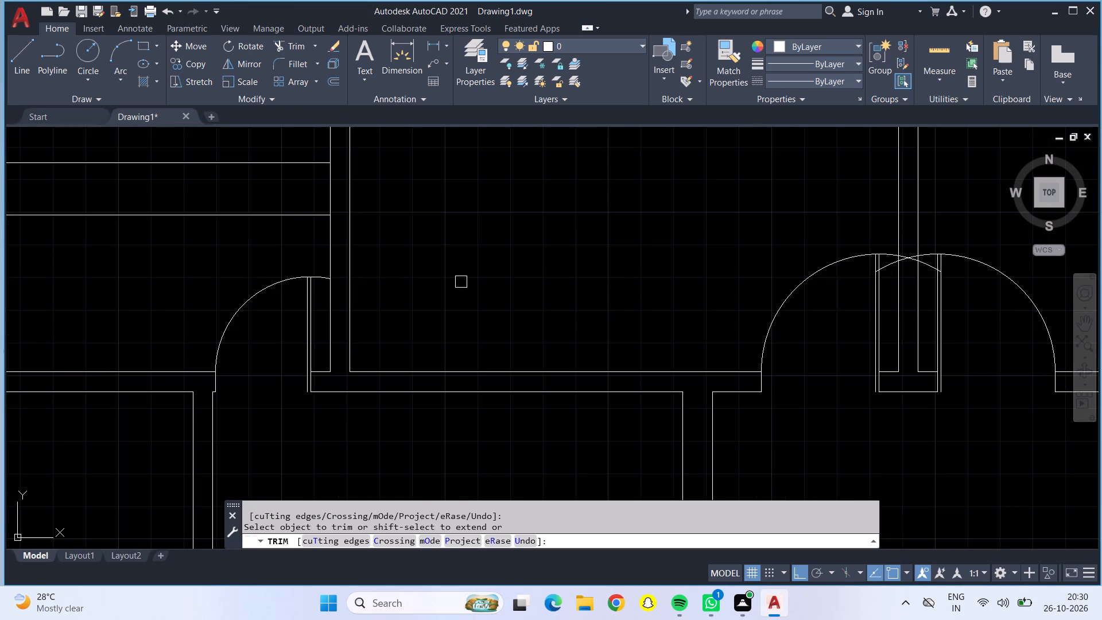
Trim away the overlapping swing arcs between the two door leaves on either side of the upper central dividing wall.
middle_drag(486, 285, 0, 315)
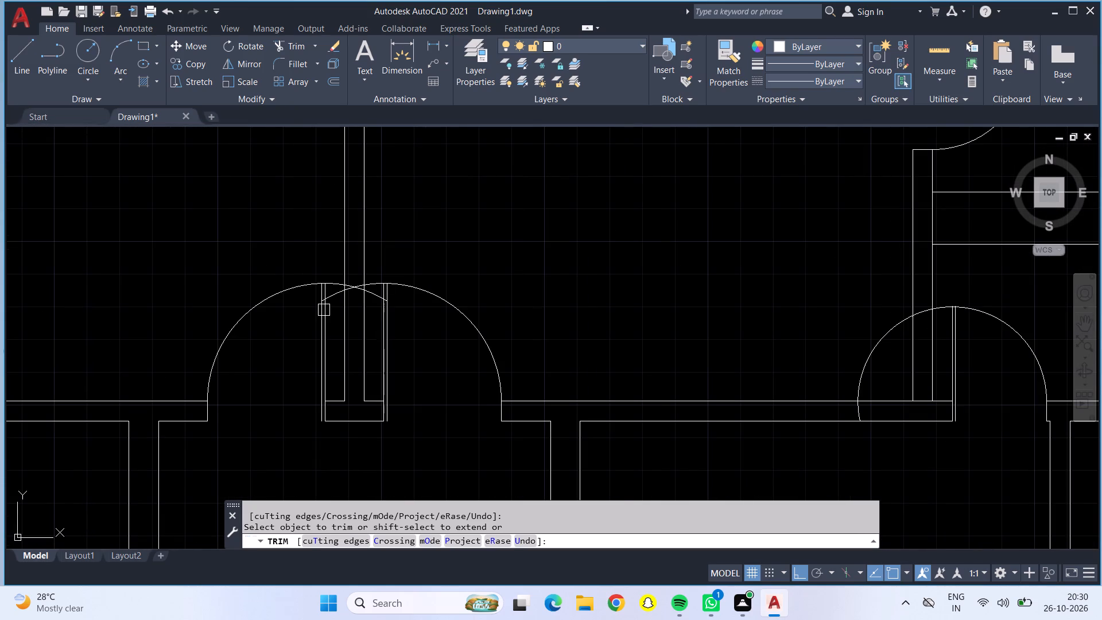
scroll(353, 297, down, 1)
scroll(352, 295, up, 5)
drag(368, 243, 368, 268)
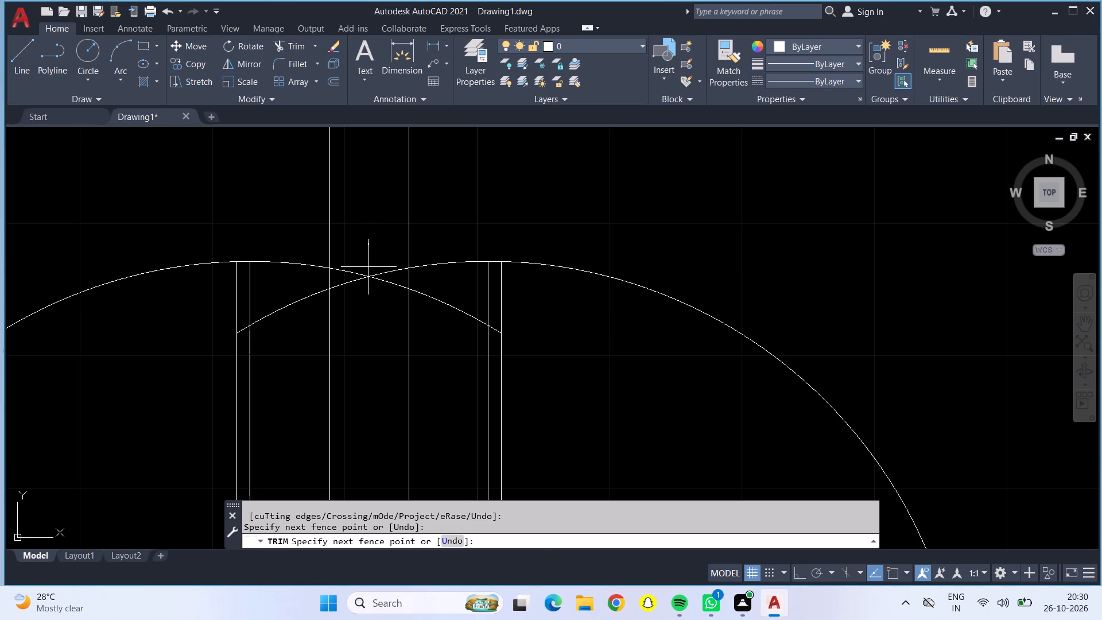
drag(368, 268, 368, 286)
triple_click(371, 282)
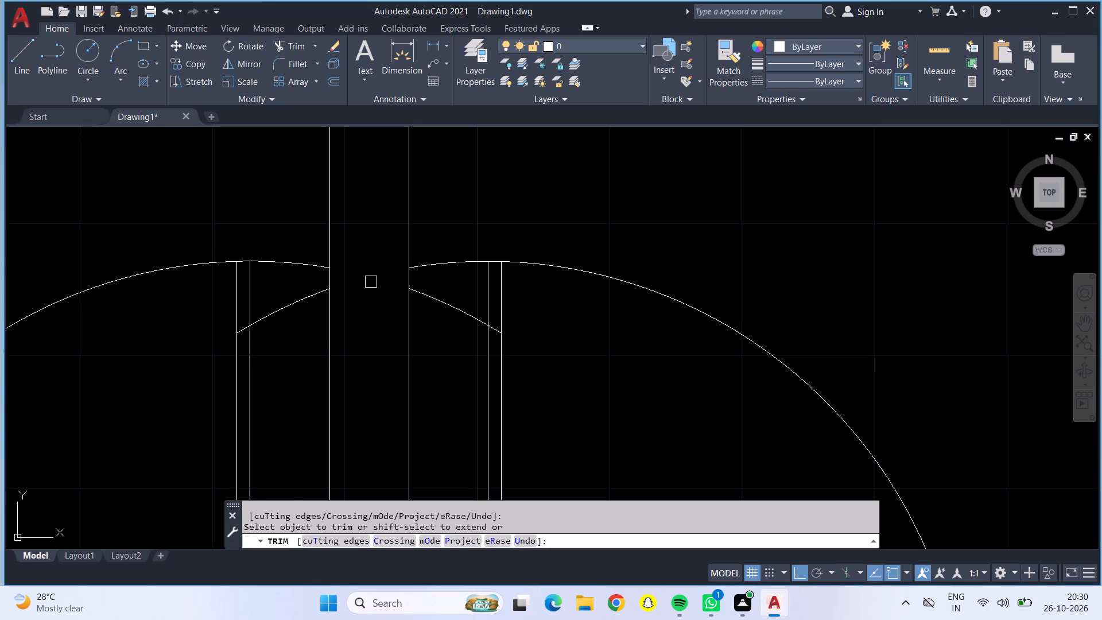
click(371, 282)
click(282, 265)
click(287, 304)
click(460, 312)
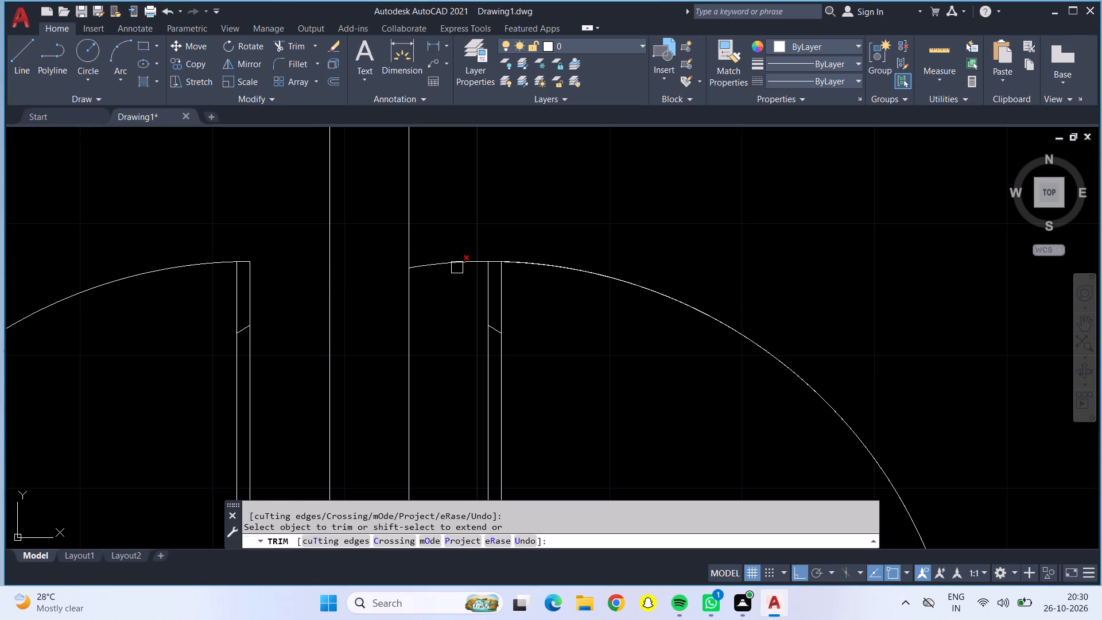
click(457, 268)
Trim the leftover arc slivers inside both door leaves beside the upper central dividing wall.
scroll(482, 324, up, 3)
click(515, 348)
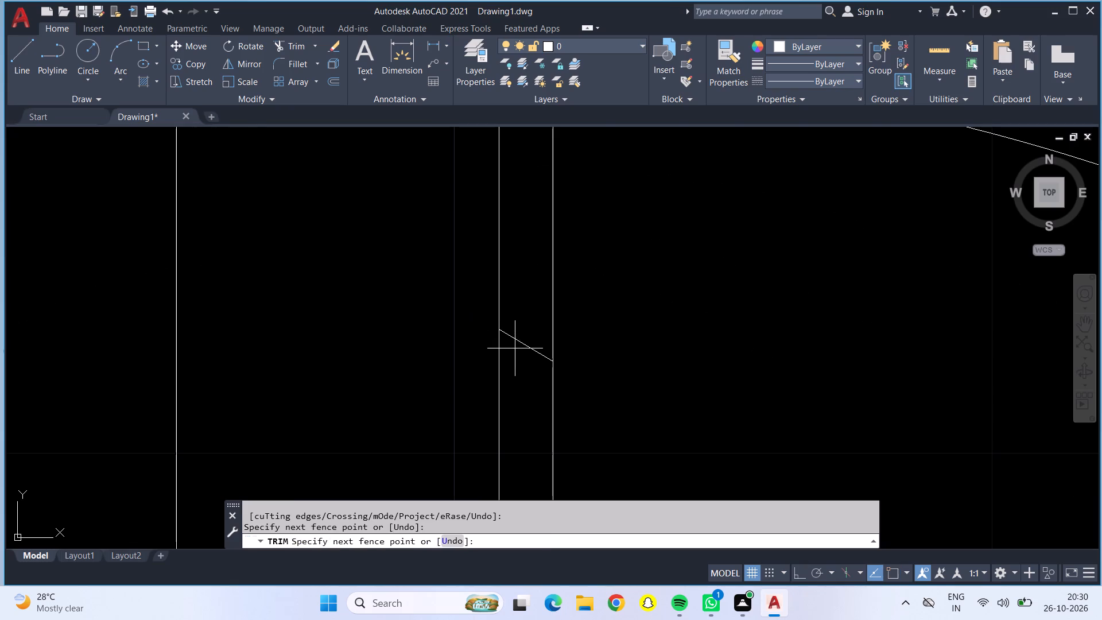
click(522, 345)
click(522, 344)
scroll(522, 344, down, 5)
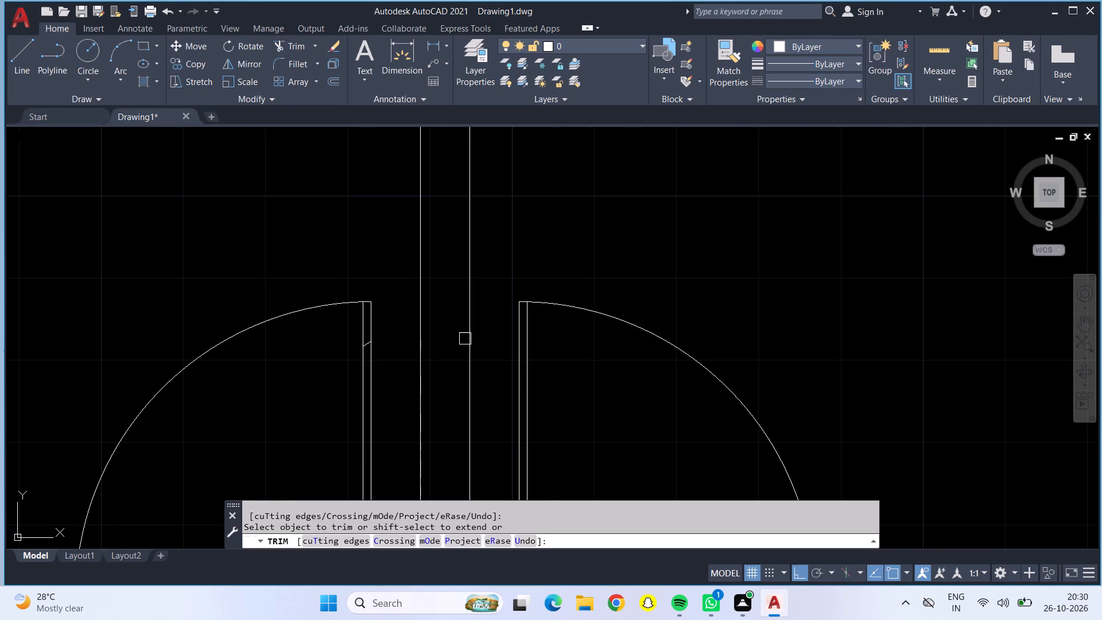
scroll(408, 322, up, 4)
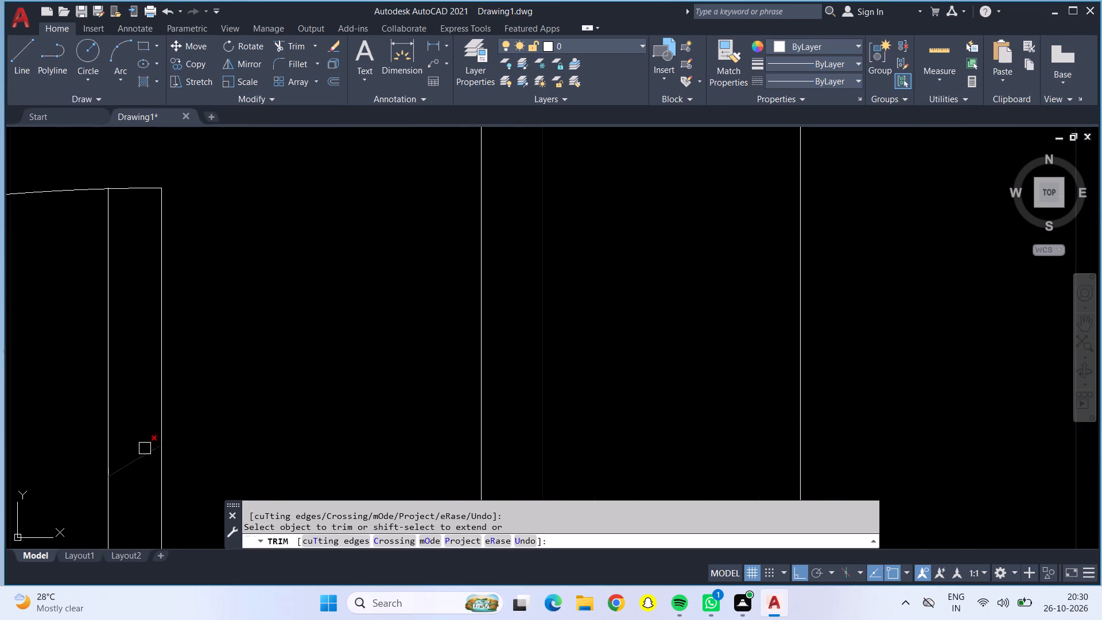
click(119, 470)
Trim the right unit's inner door circle below the bathroom block back to its leaf and clear the wall line crossing the adjacent wall junction.
scroll(134, 471, down, 3)
scroll(171, 443, down, 3)
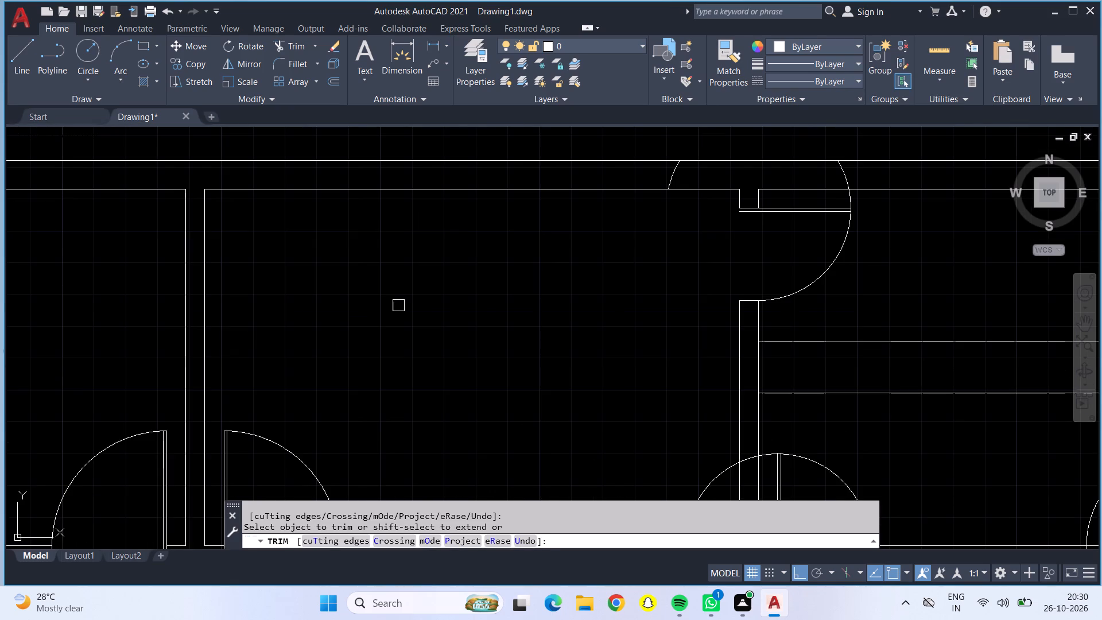
middle_drag(398, 305, 30, 280)
scroll(106, 313, down, 1)
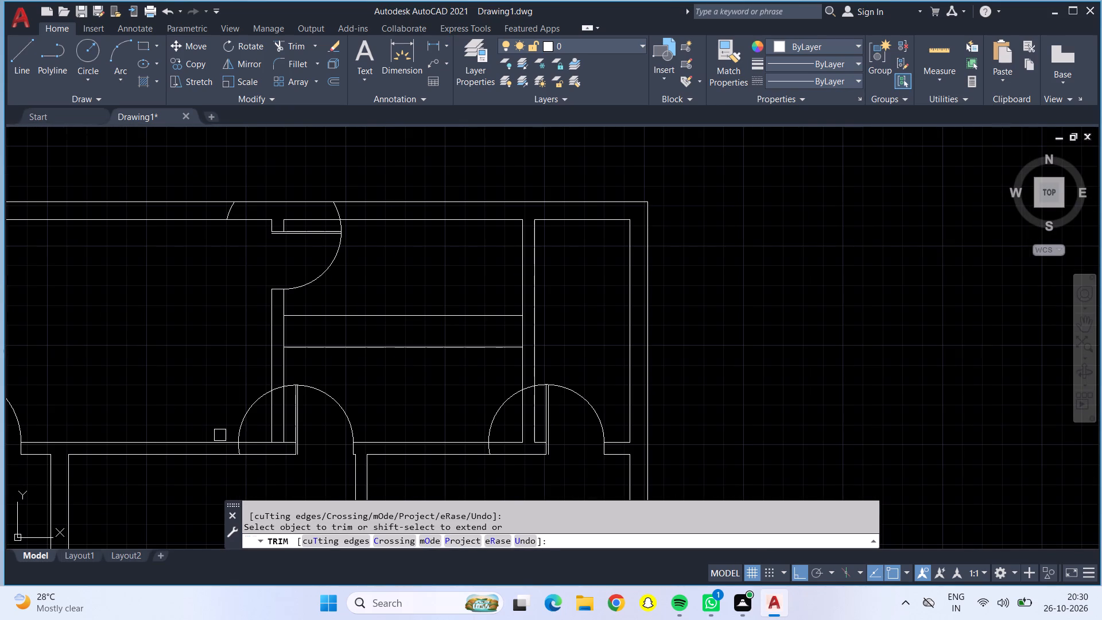
scroll(263, 436, up, 2)
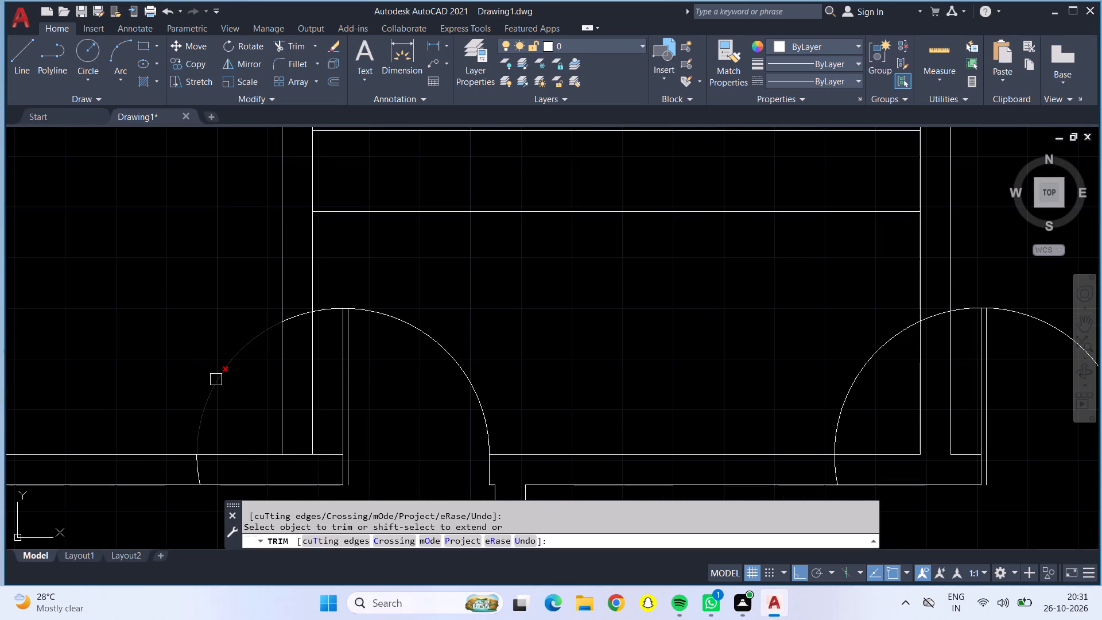
click(216, 379)
click(191, 472)
click(216, 479)
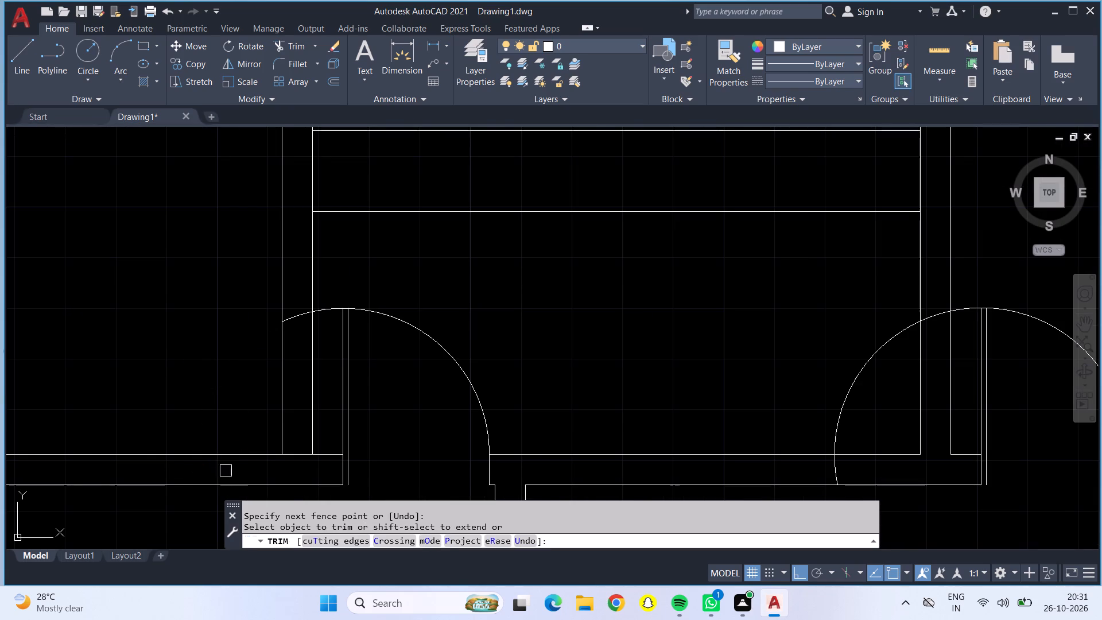
click(298, 315)
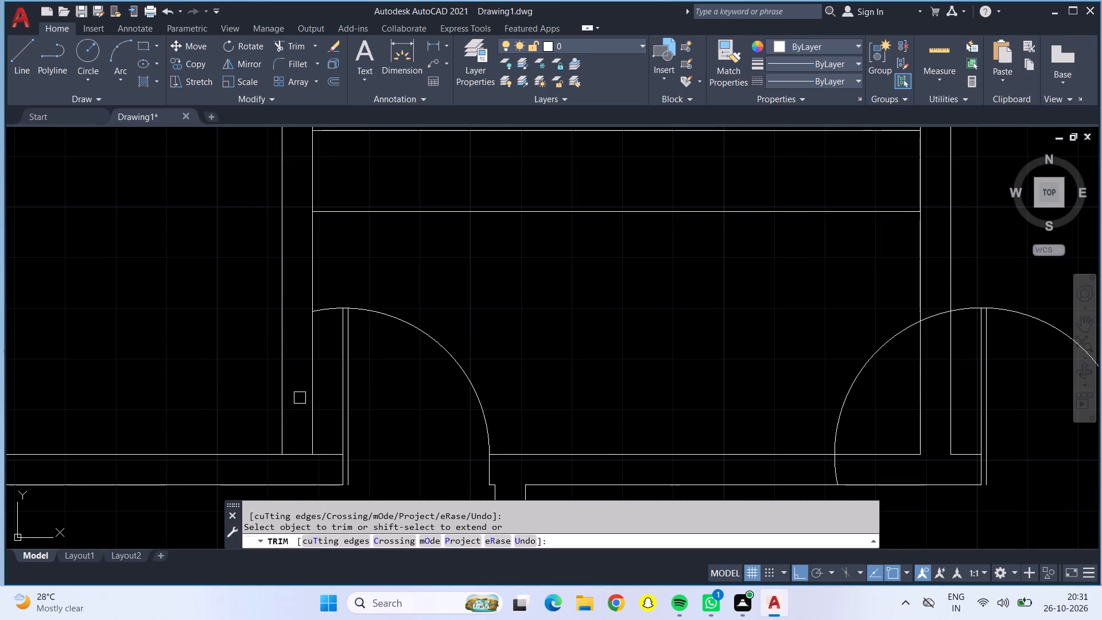
click(294, 455)
click(325, 307)
Trim the right unit's outer door circle below the bathroom block back to its leaf, including the remnants inside the walls.
scroll(347, 303, down, 2)
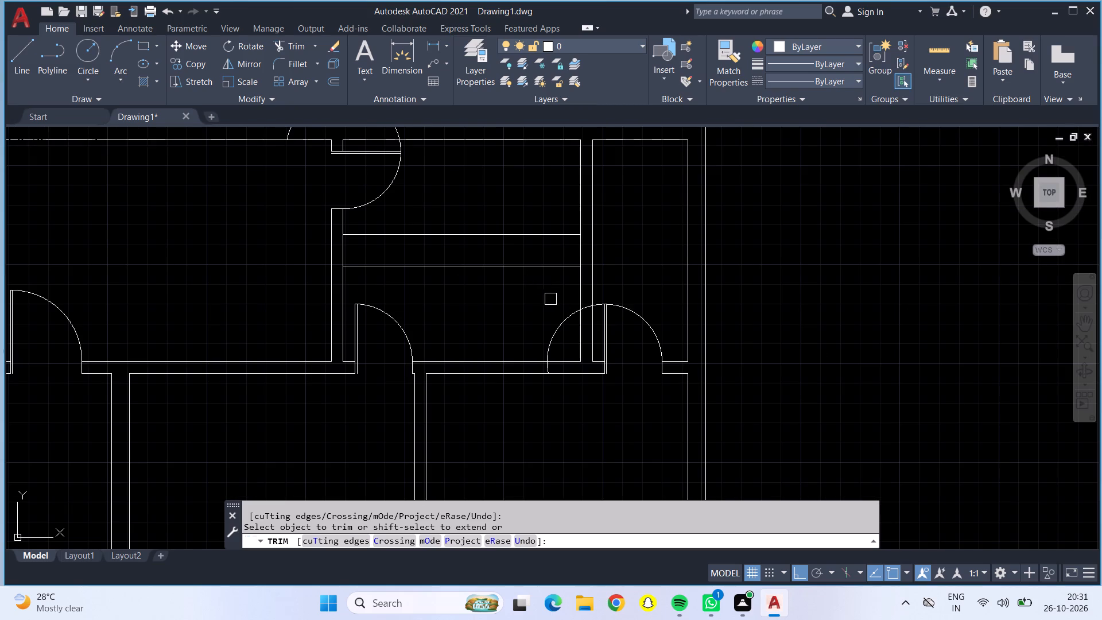
click(564, 321)
scroll(553, 378, up, 4)
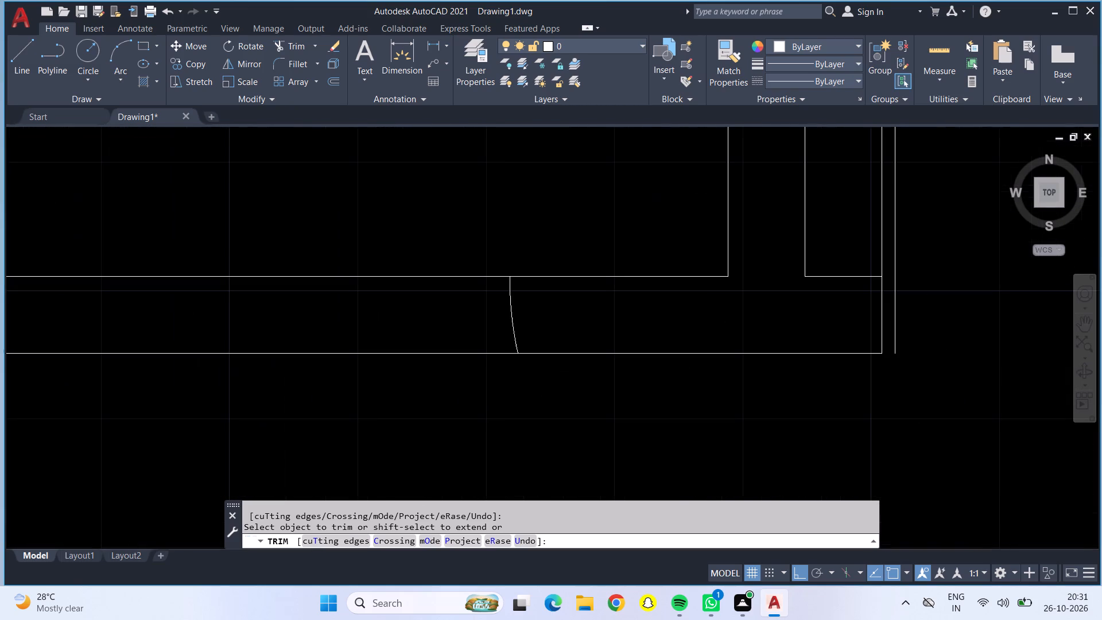
click(511, 334)
scroll(511, 334, down, 3)
scroll(575, 225, up, 3)
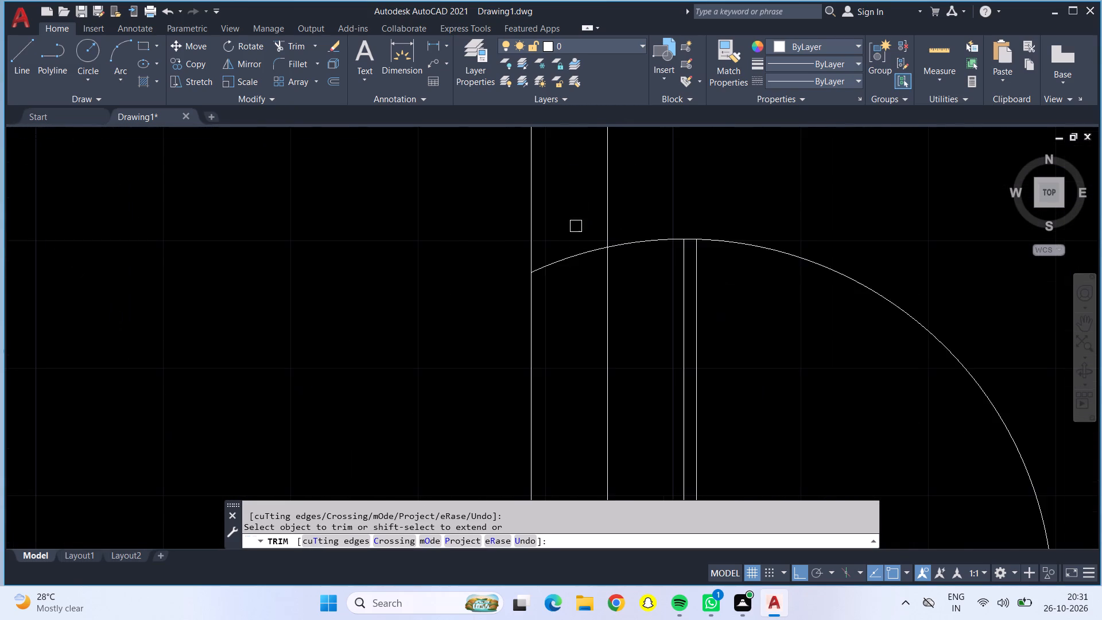
click(571, 261)
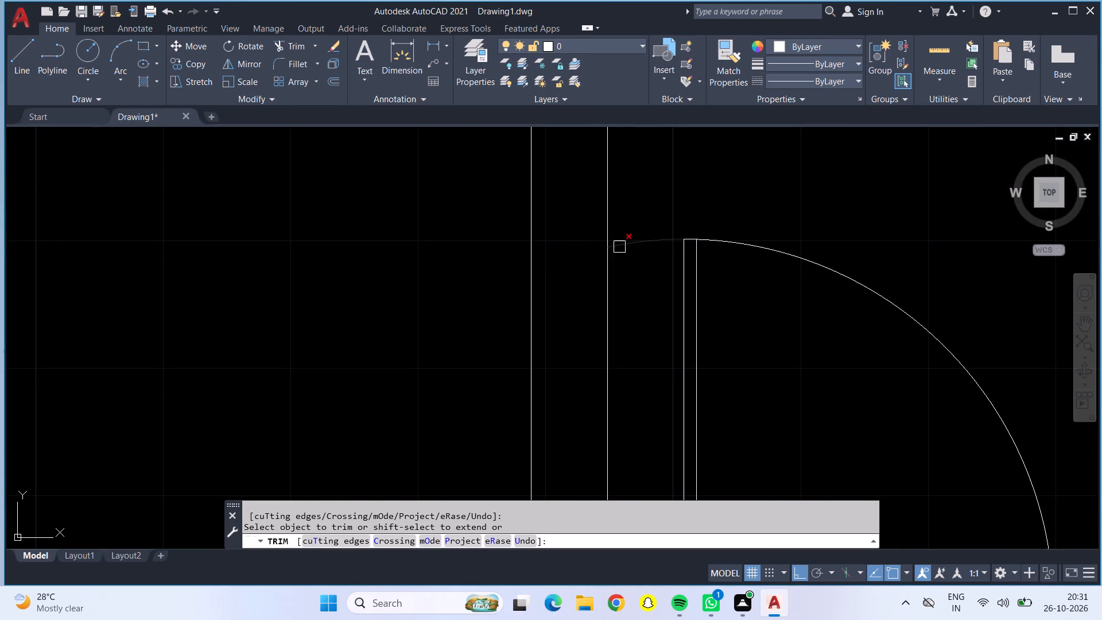
click(622, 245)
Trim the right unit's top bathroom door arc above its leaf and remove the stray arc remnant inside the outer wall.
scroll(622, 243, down, 3)
middle_drag(499, 268, 521, 402)
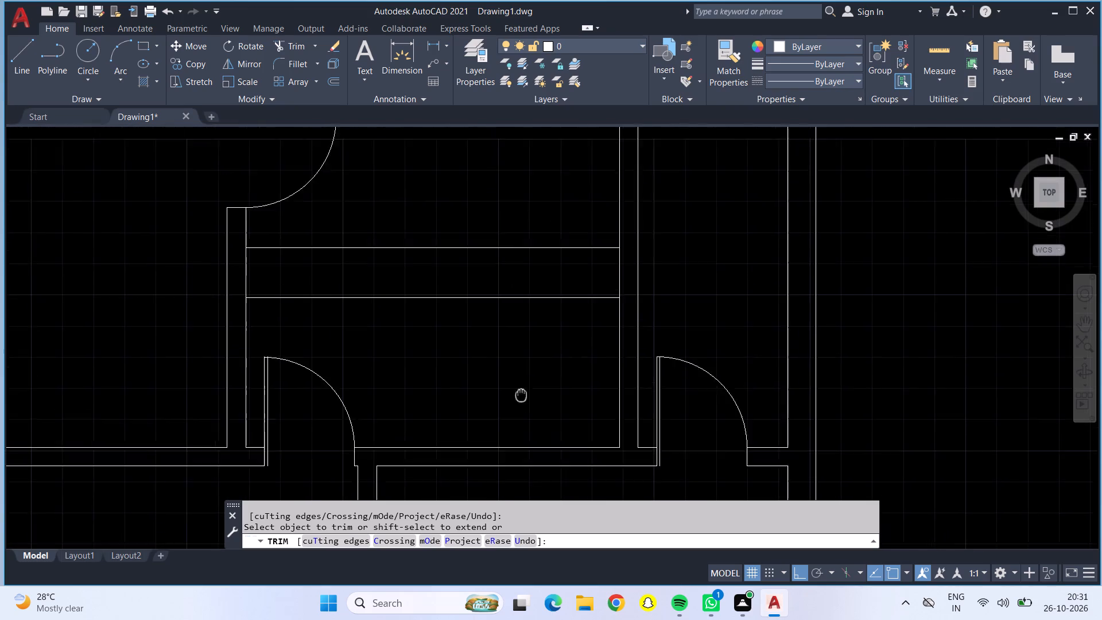
middle_drag(521, 402, 521, 516)
scroll(343, 230, up, 2)
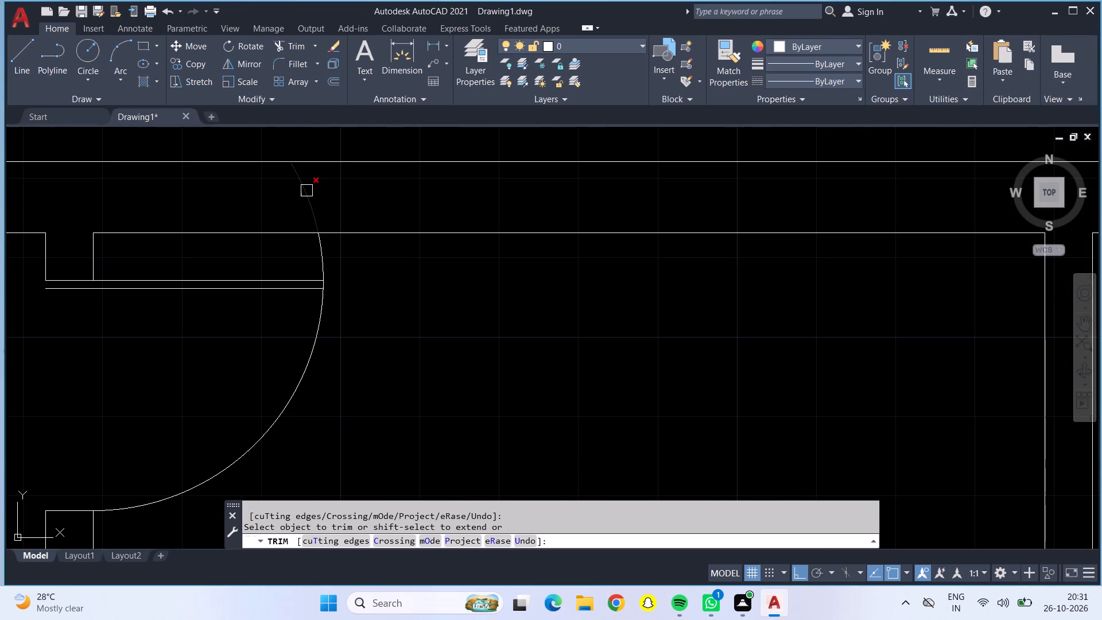
click(306, 191)
click(319, 257)
scroll(319, 259, down, 3)
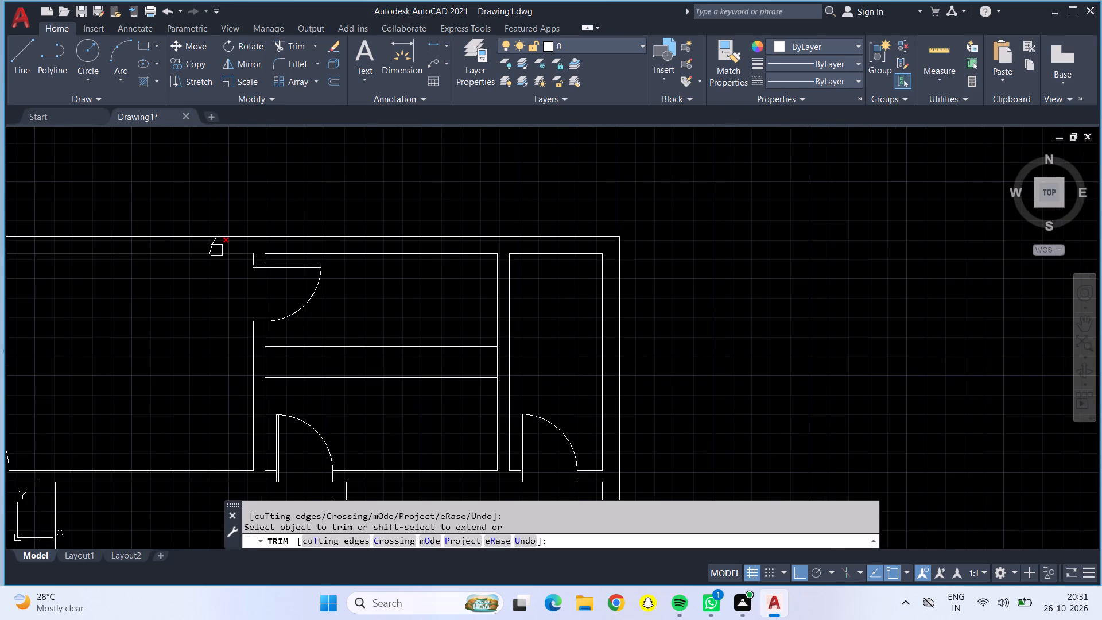
scroll(207, 246, up, 4)
click(227, 253)
scroll(227, 253, down, 2)
scroll(227, 253, up, 1)
scroll(227, 253, down, 3)
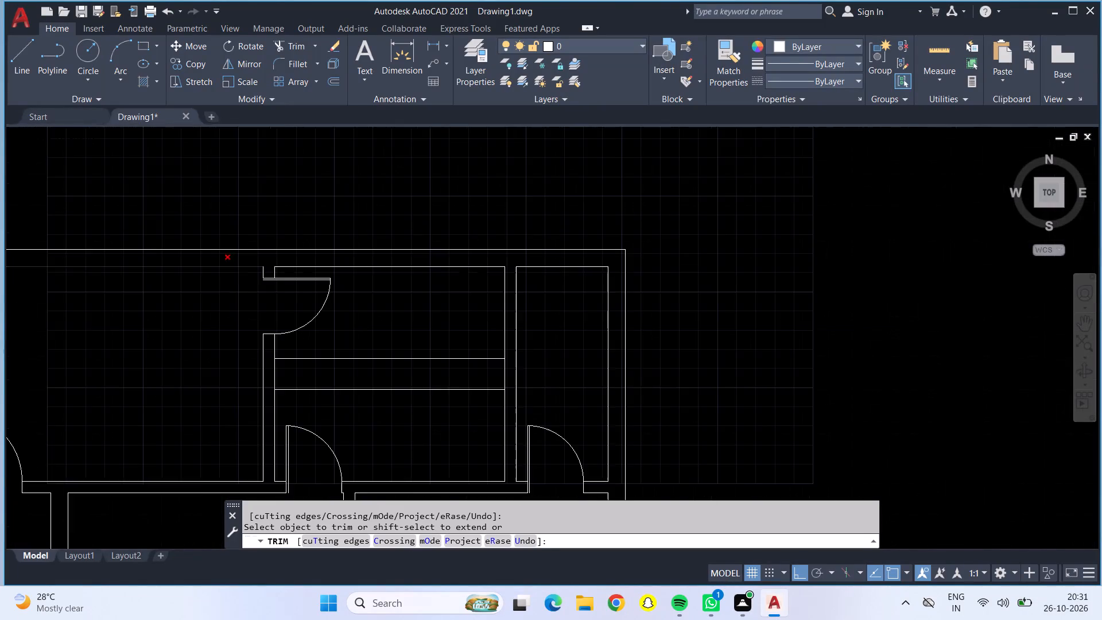
scroll(206, 325, down, 2)
middle_drag(169, 348, 257, 344)
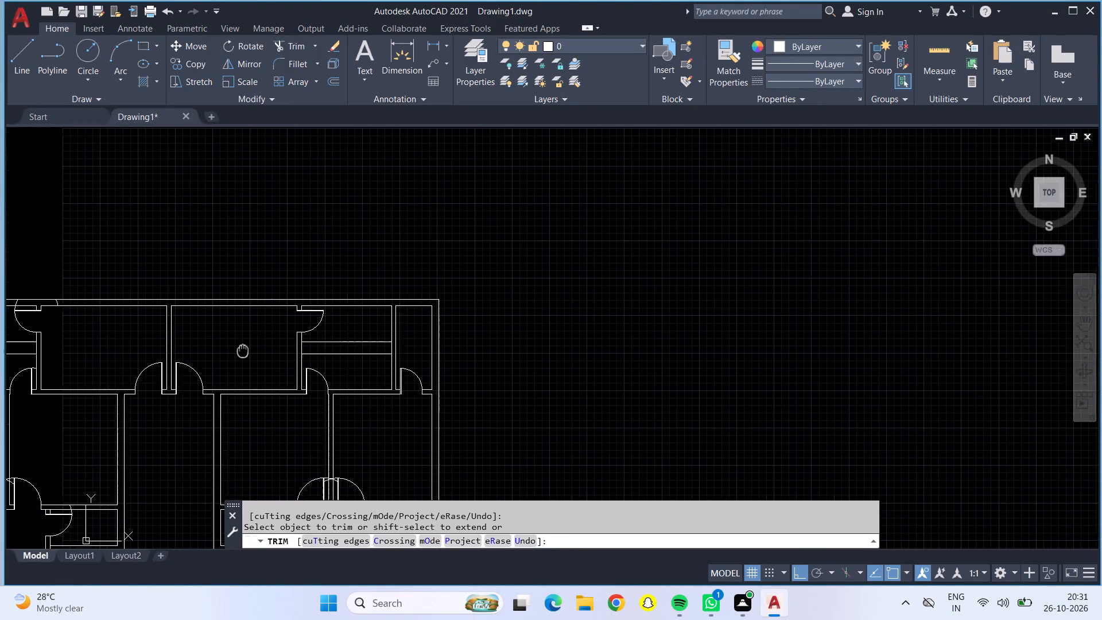
Trim the left unit's top bathroom door arc above its leaf and remove both arc remnants inside the outer wall.
middle_drag(257, 344, 327, 328)
scroll(95, 285, up, 4)
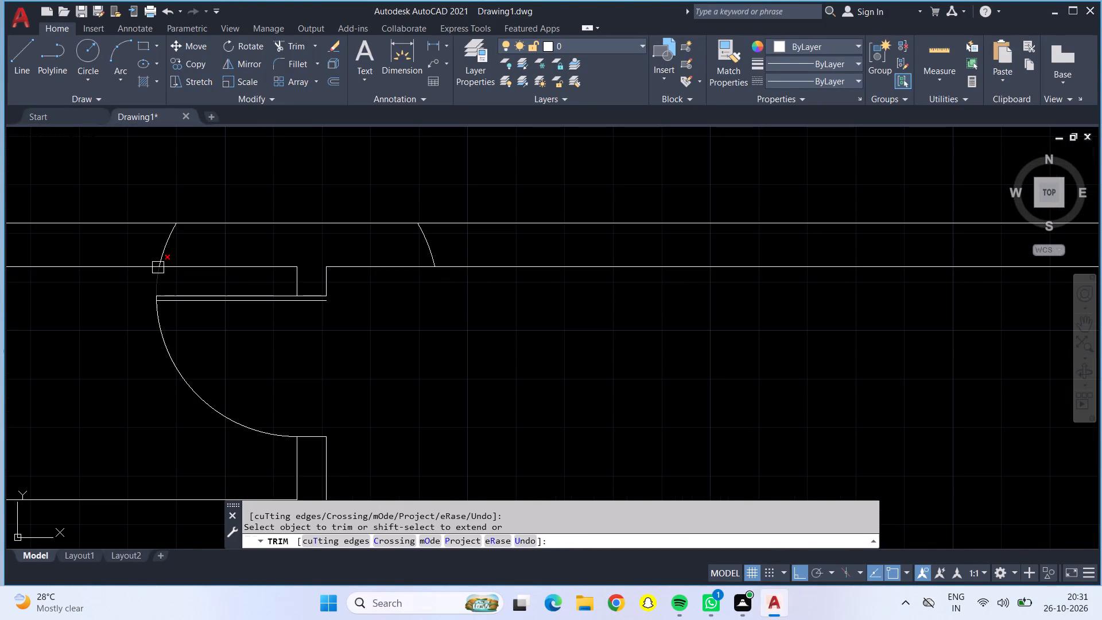
click(162, 280)
click(171, 251)
click(435, 236)
click(426, 242)
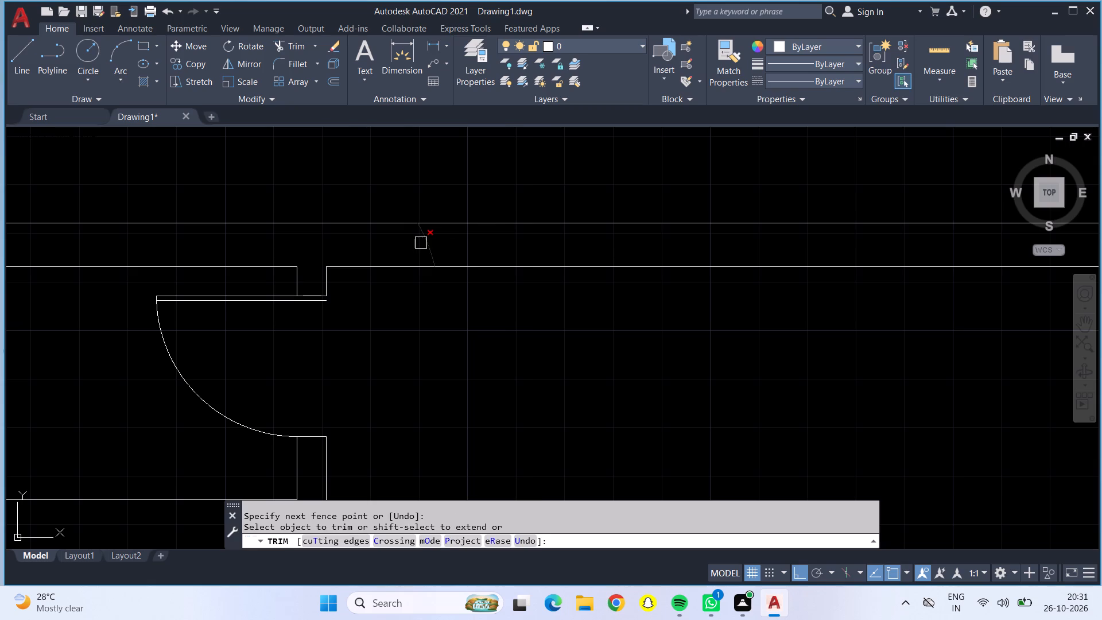
click(421, 243)
Trim the left unit's outer door circle below the bathroom block back to its leaf, including the remnant inside the wall.
scroll(417, 243, up, 1)
scroll(416, 243, down, 2)
scroll(343, 261, down, 3)
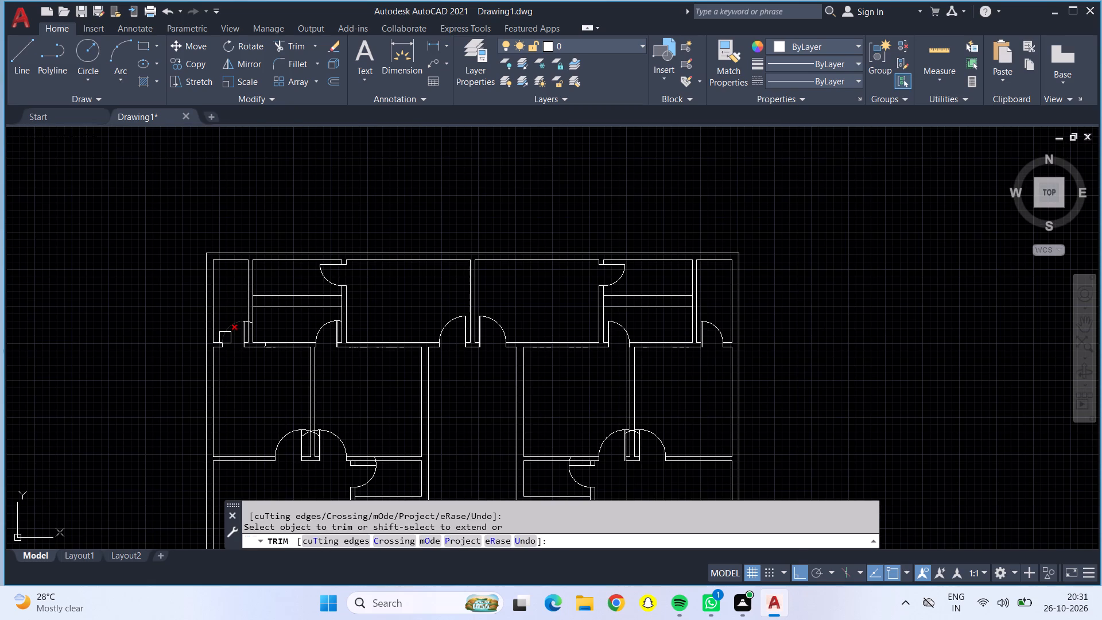
scroll(249, 337, up, 4)
scroll(238, 285, up, 2)
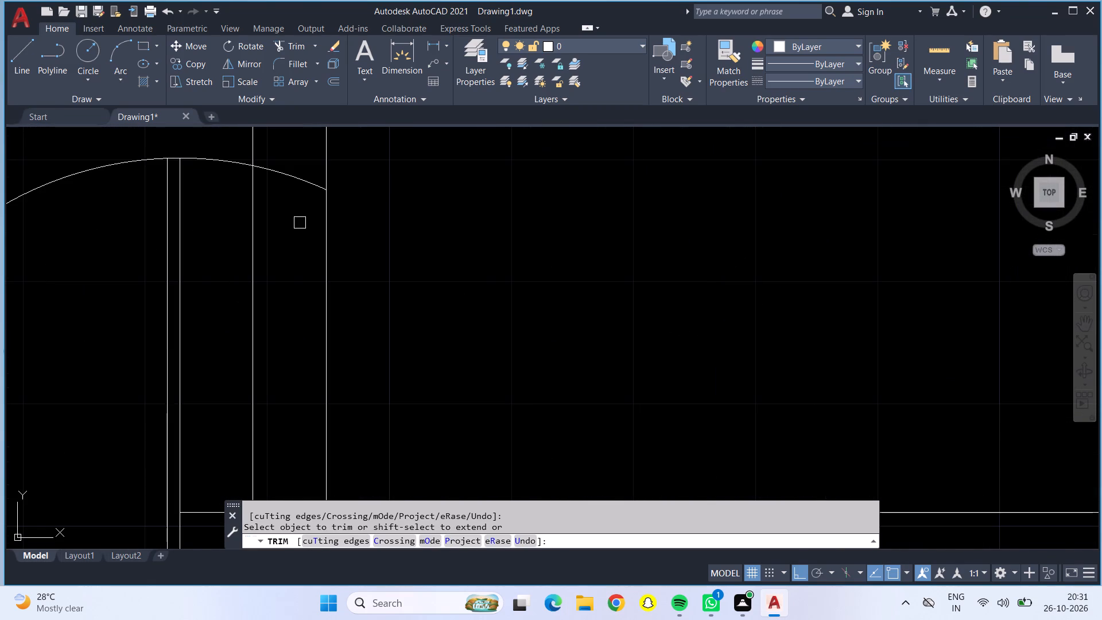
click(284, 172)
click(203, 161)
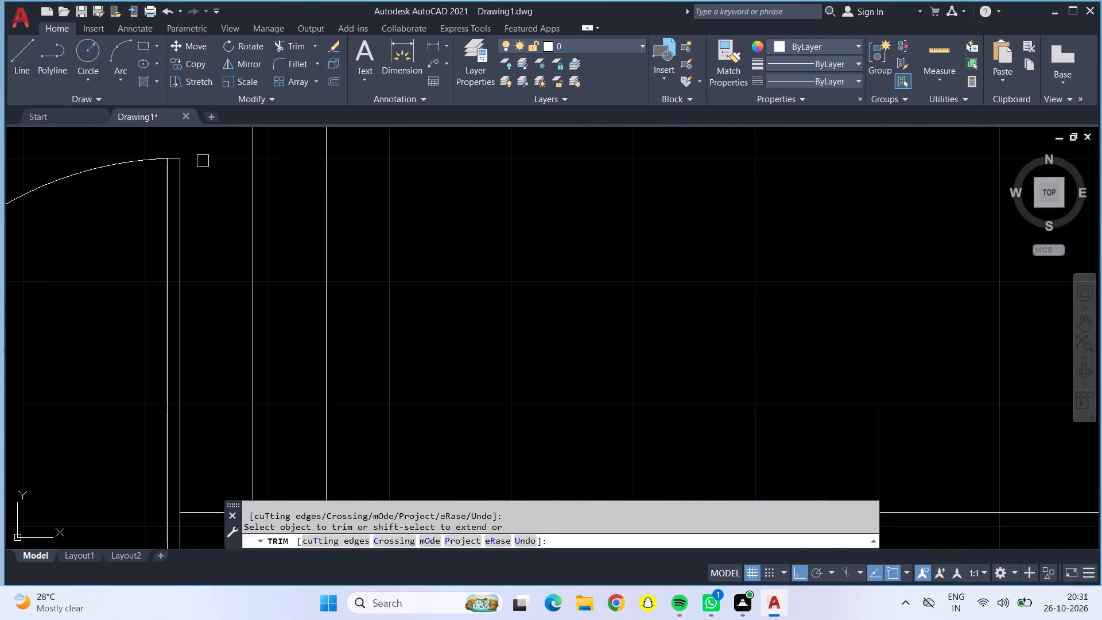
scroll(203, 161, up, 1)
scroll(203, 161, down, 2)
click(409, 404)
scroll(409, 404, down, 5)
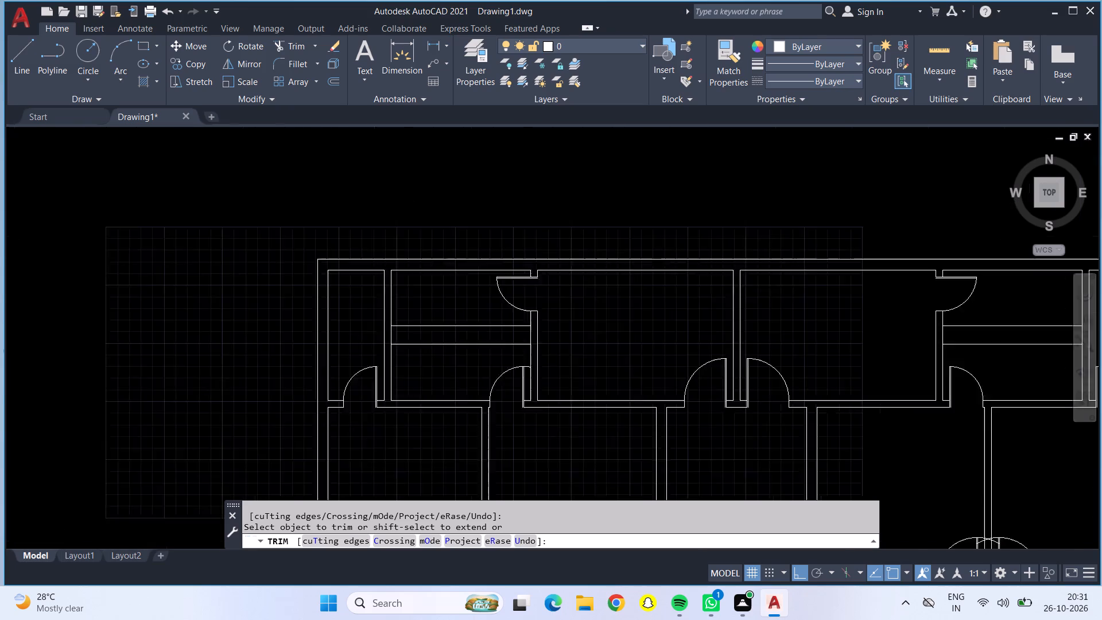
Trim the crossing arcs inside the left unit's middle dividing wall and the lower arc pieces between that wall and both door leaves.
middle_drag(410, 439, 359, 263)
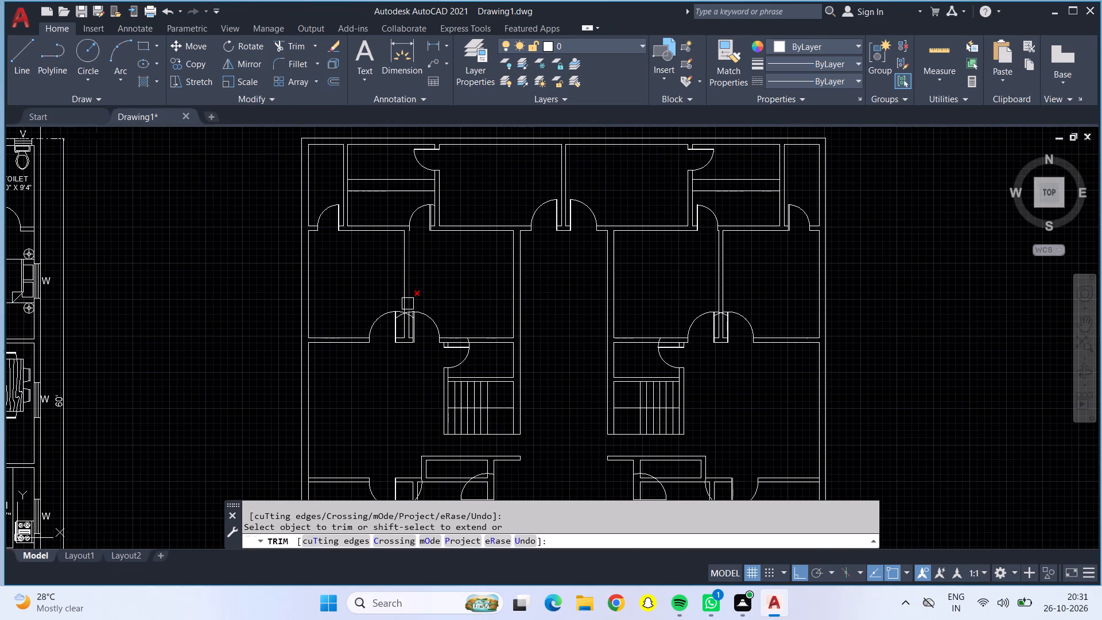
scroll(405, 335, up, 4)
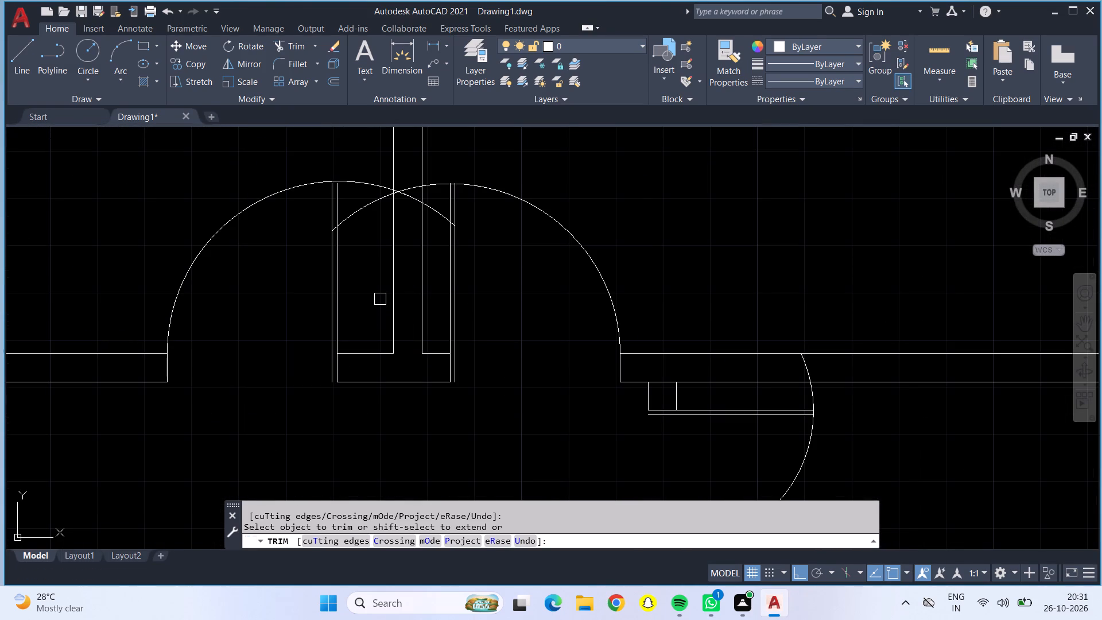
middle_drag(409, 238, 409, 322)
scroll(409, 322, up, 1)
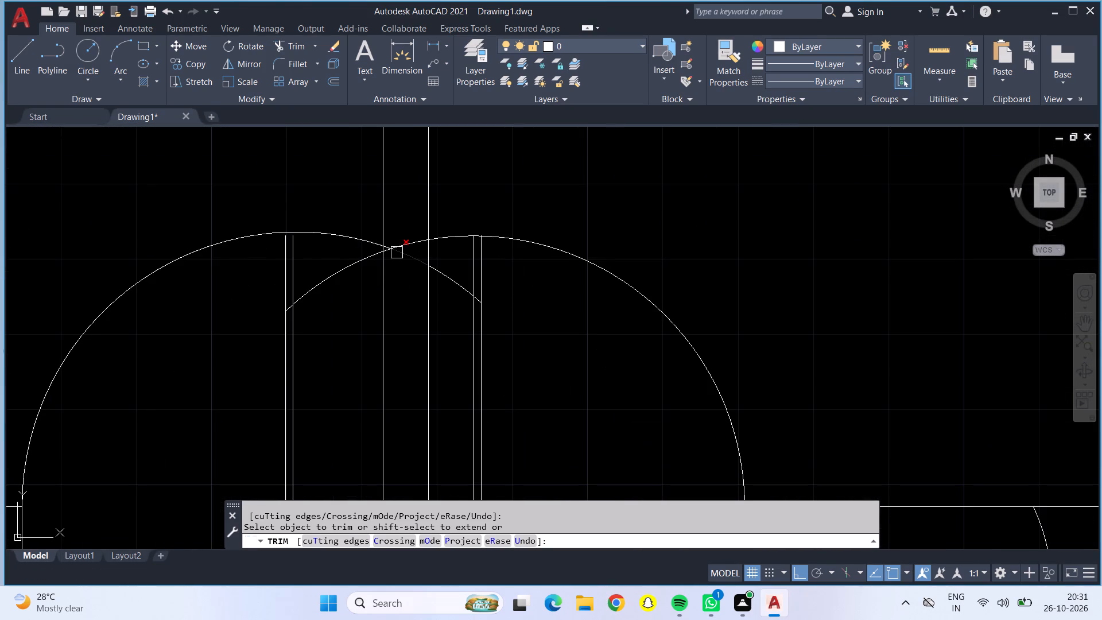
double_click(397, 253)
click(397, 249)
double_click(327, 285)
click(447, 280)
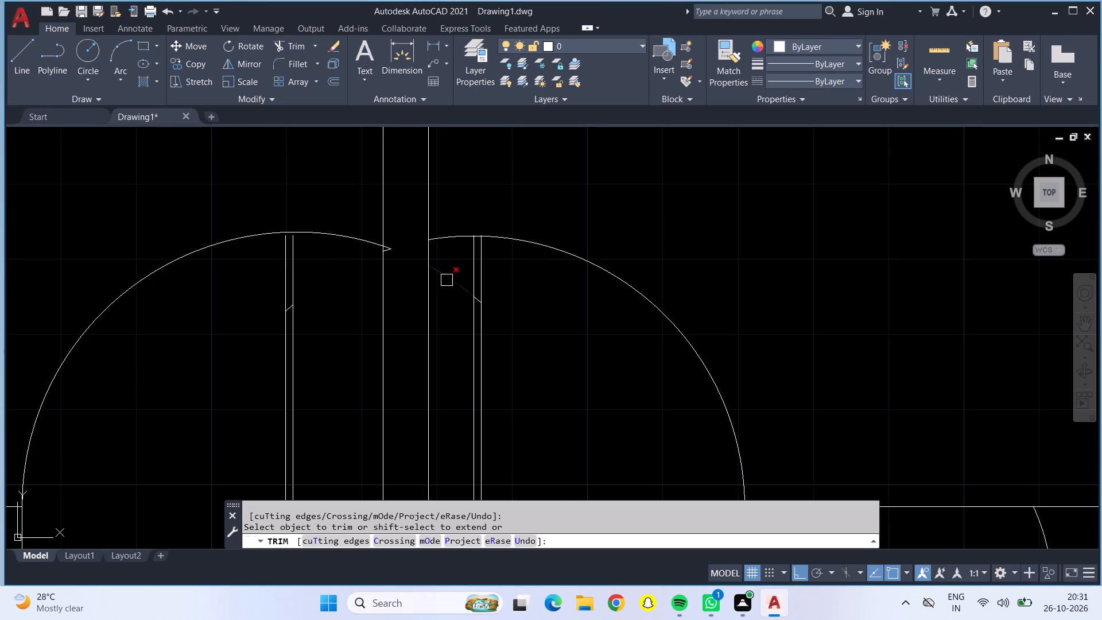
triple_click(393, 249)
Trim the arc slivers inside both leaves at the left unit's middle dividing wall and cut the inner door's arc back to its leaf.
scroll(282, 313, up, 4)
click(321, 286)
scroll(321, 285, down, 3)
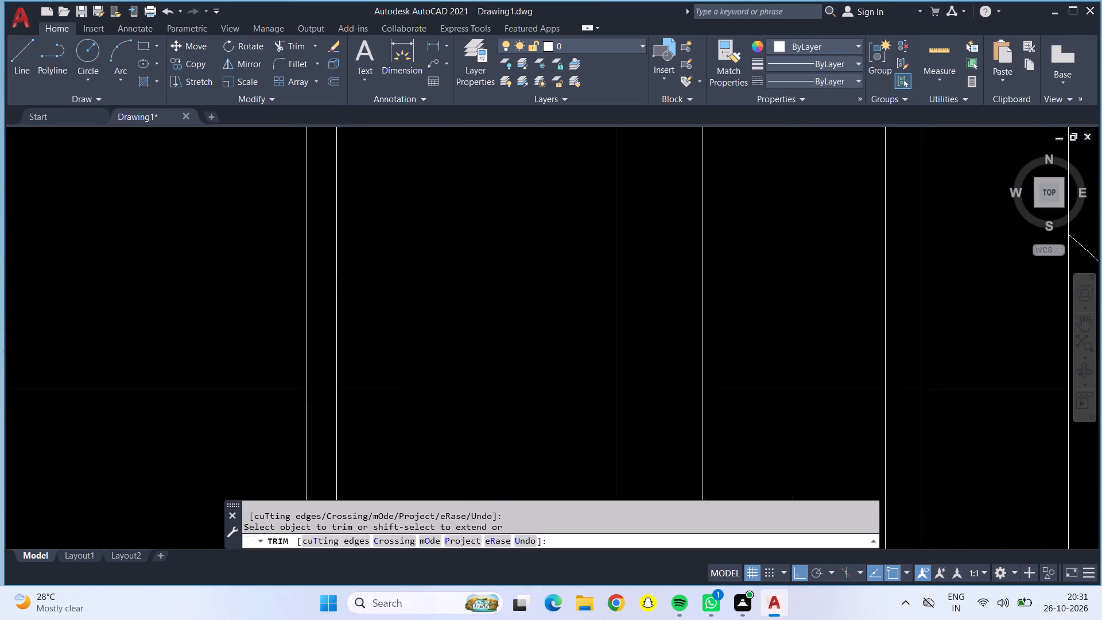
scroll(321, 285, down, 2)
scroll(519, 280, up, 3)
click(461, 270)
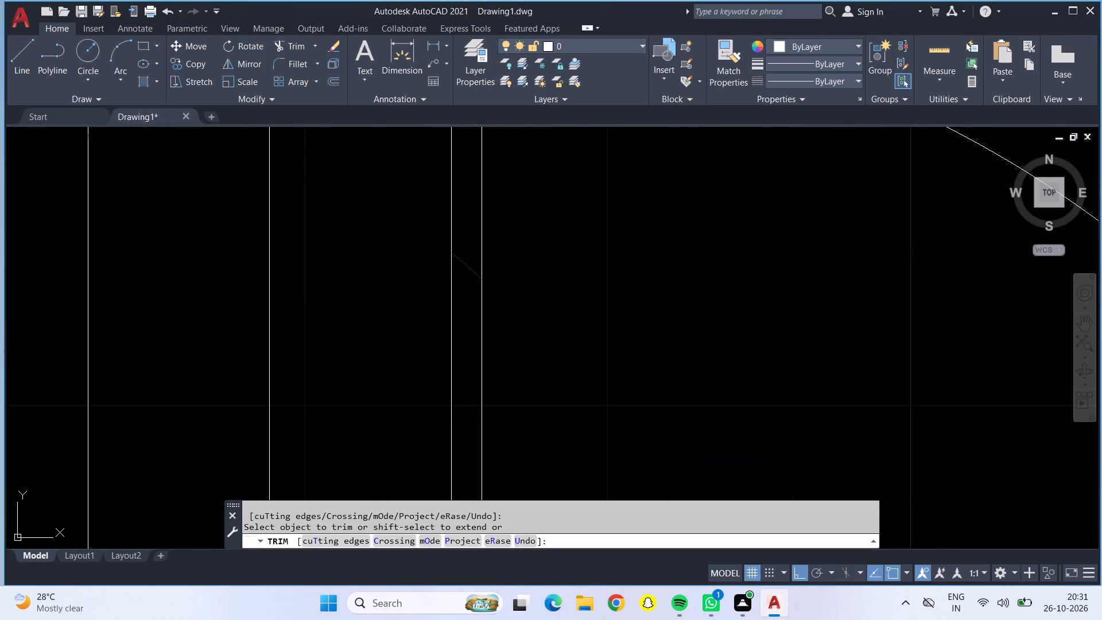
scroll(461, 270, down, 3)
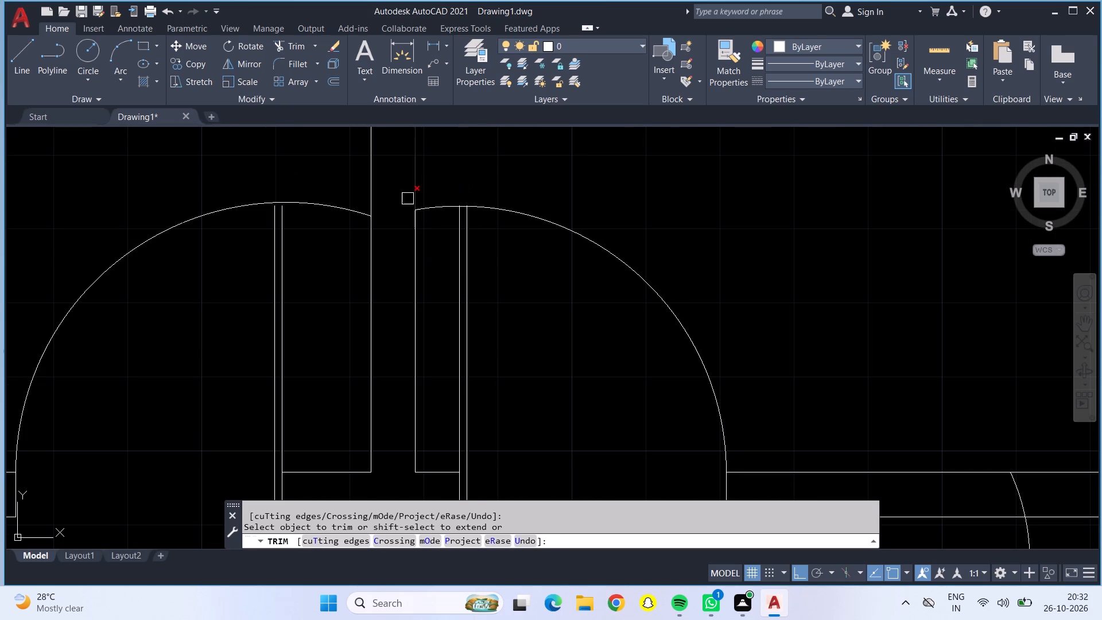
click(437, 203)
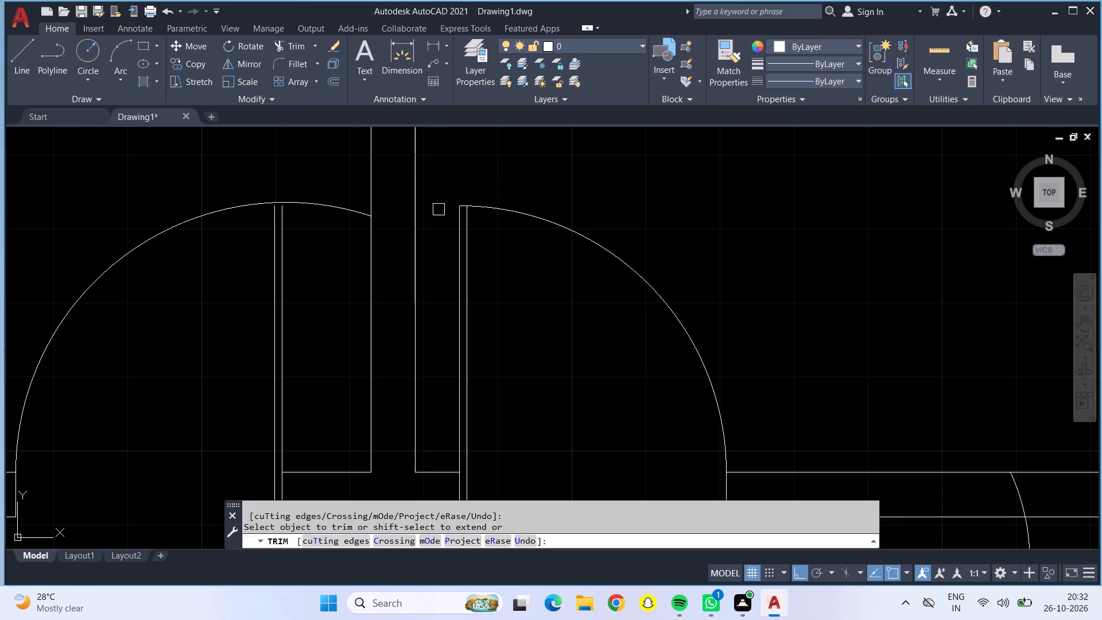
Trim the arc above the leaf of the left unit's door beside the staircase, including the piece inside the wall.
scroll(439, 210, down, 3)
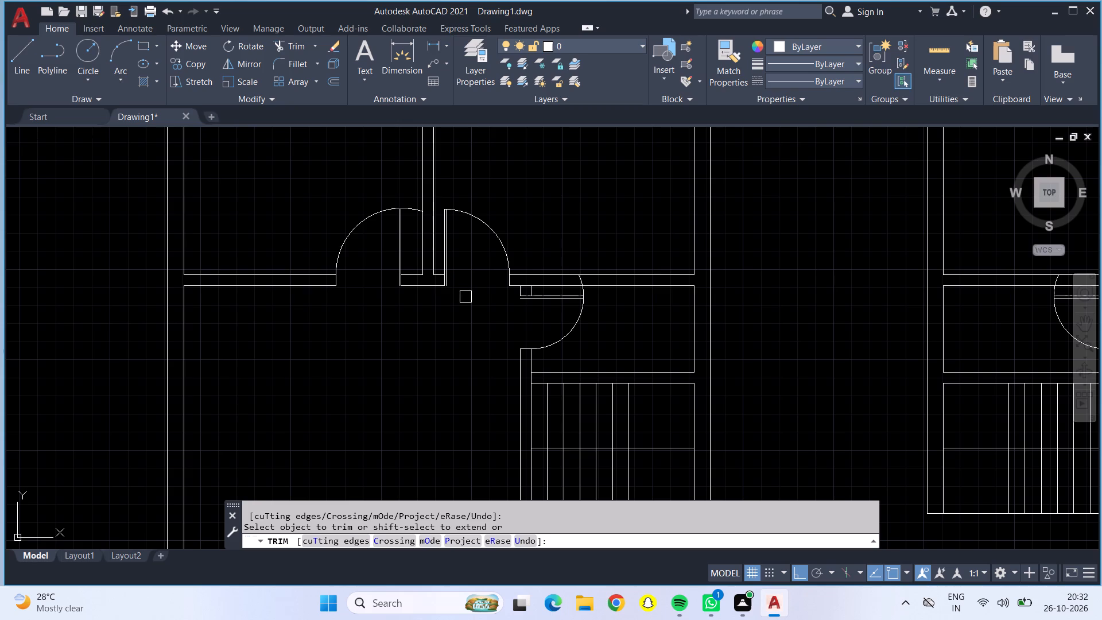
scroll(588, 290, up, 4)
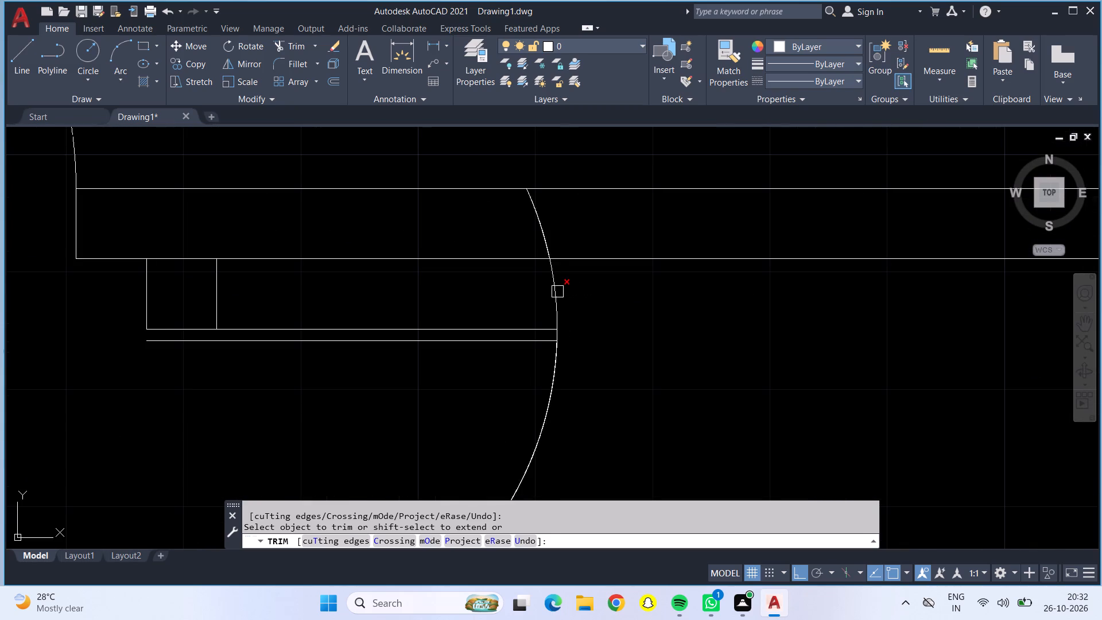
click(554, 291)
click(545, 220)
scroll(545, 220, down, 4)
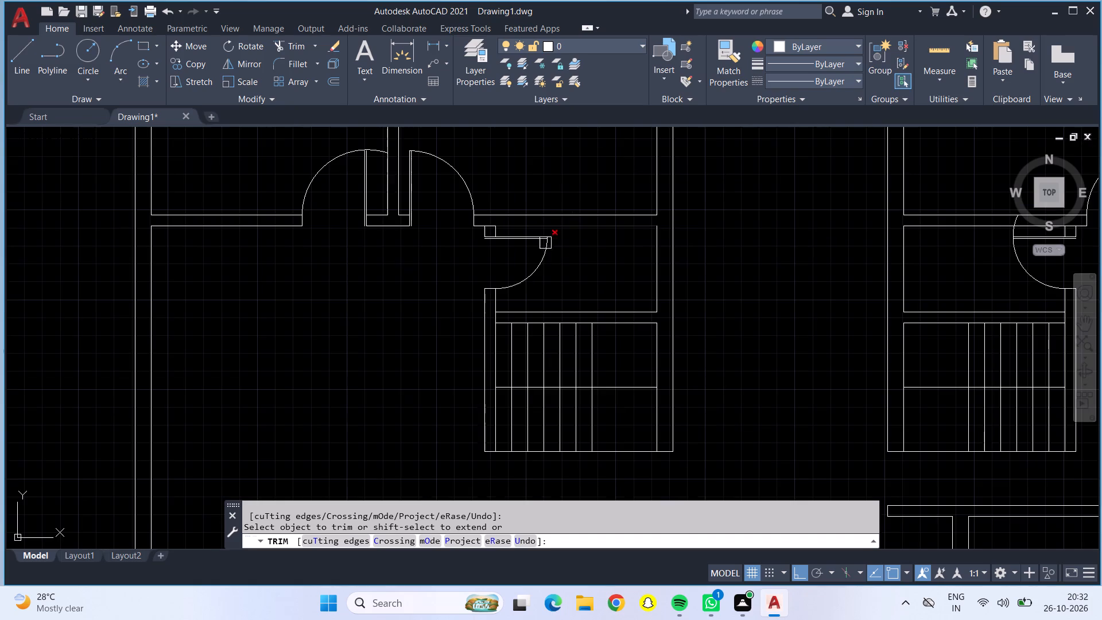
Trim the arc above the leaf of the right unit's door beside the staircase, including the piece inside the wall.
middle_drag(593, 288, 329, 278)
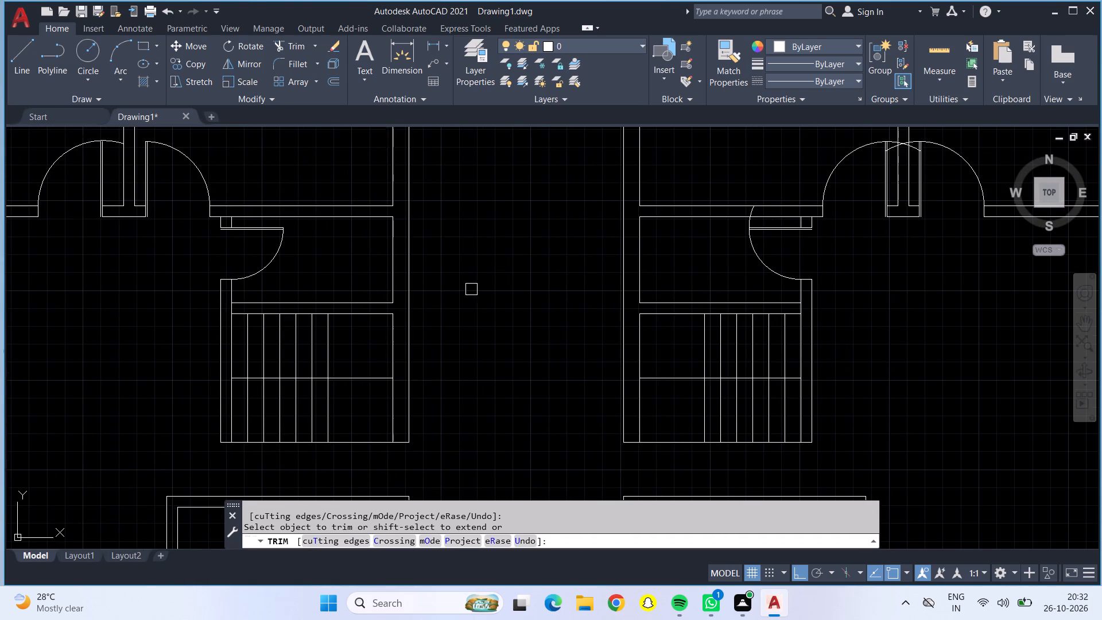
middle_drag(471, 289, 87, 334)
scroll(364, 255, up, 2)
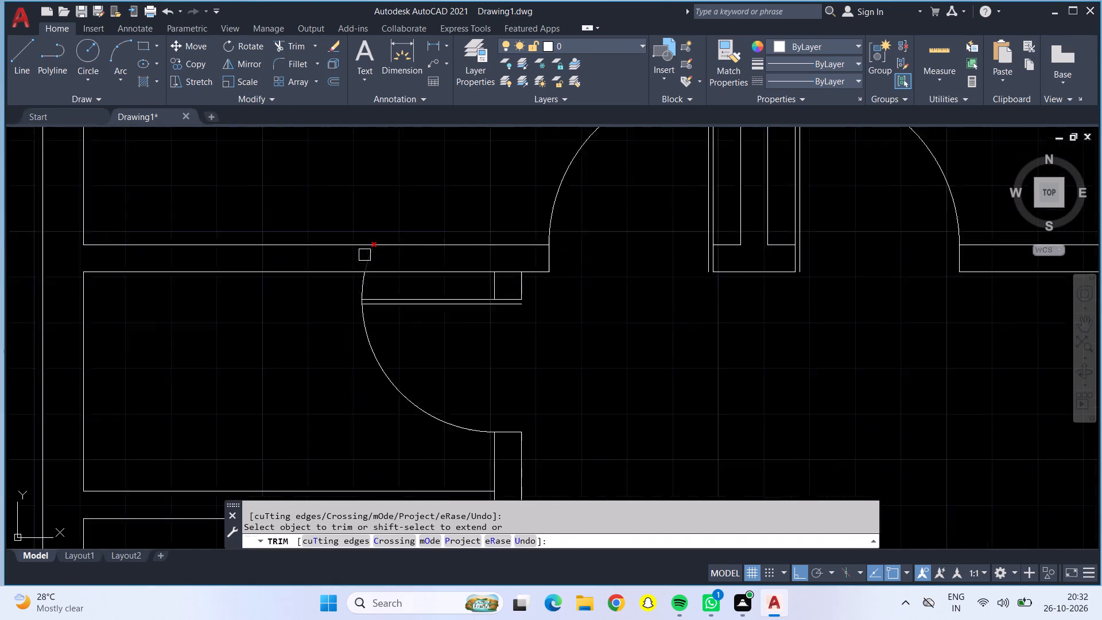
scroll(364, 255, up, 2)
click(376, 258)
click(361, 329)
scroll(359, 333, down, 3)
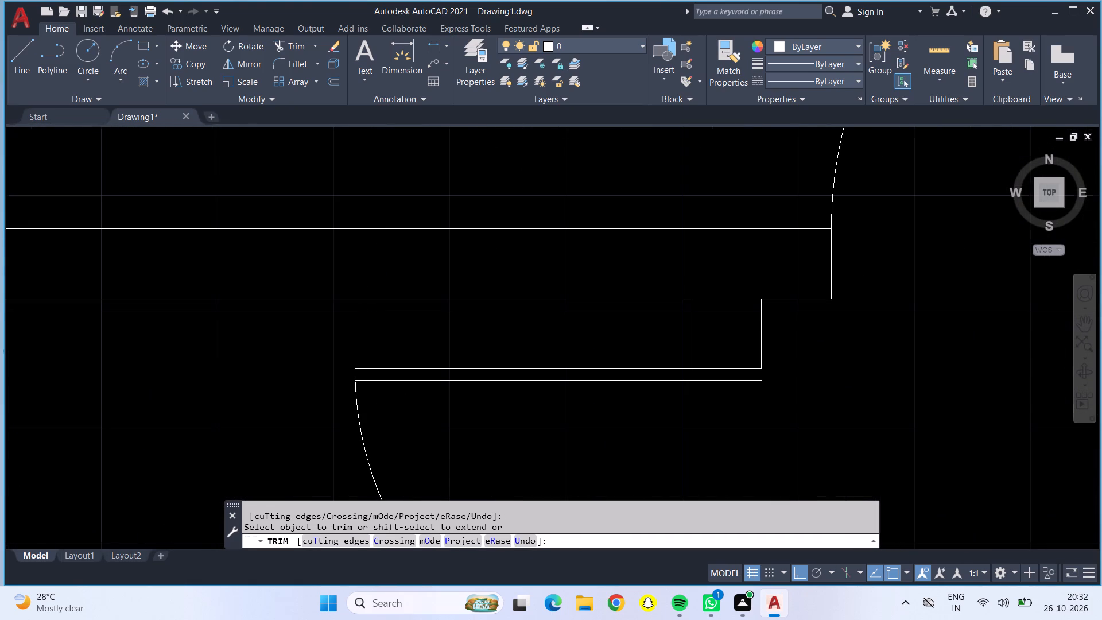
scroll(359, 333, down, 2)
Trim the overlapping arcs of the paired doors at the right unit's middle dividing wall back to their leaves.
middle_drag(471, 393, 402, 385)
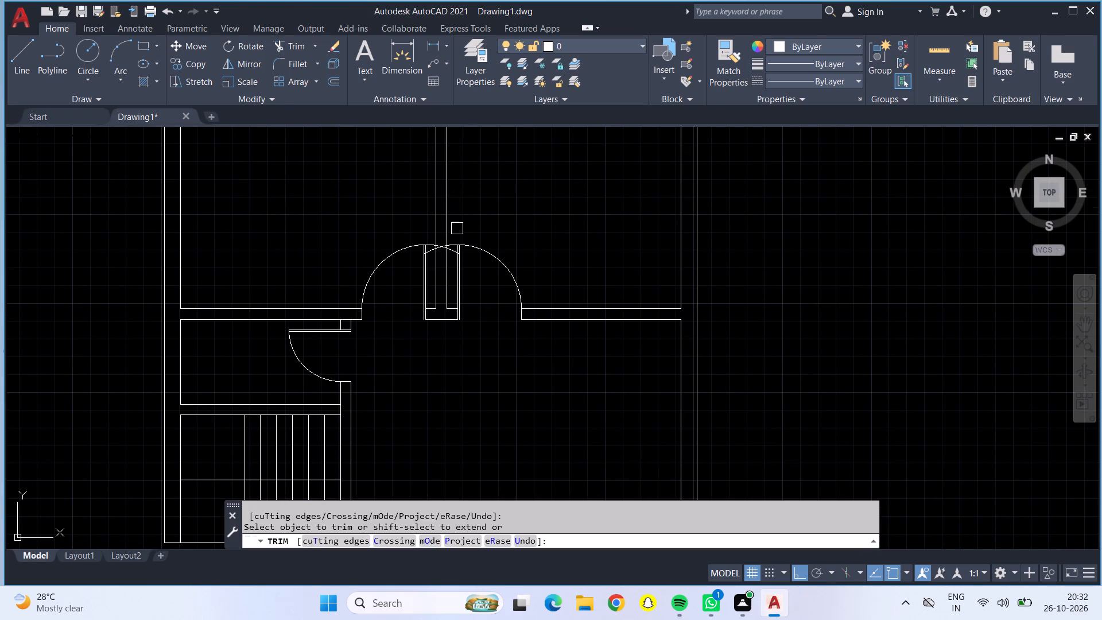
scroll(451, 256, up, 4)
triple_click(375, 192)
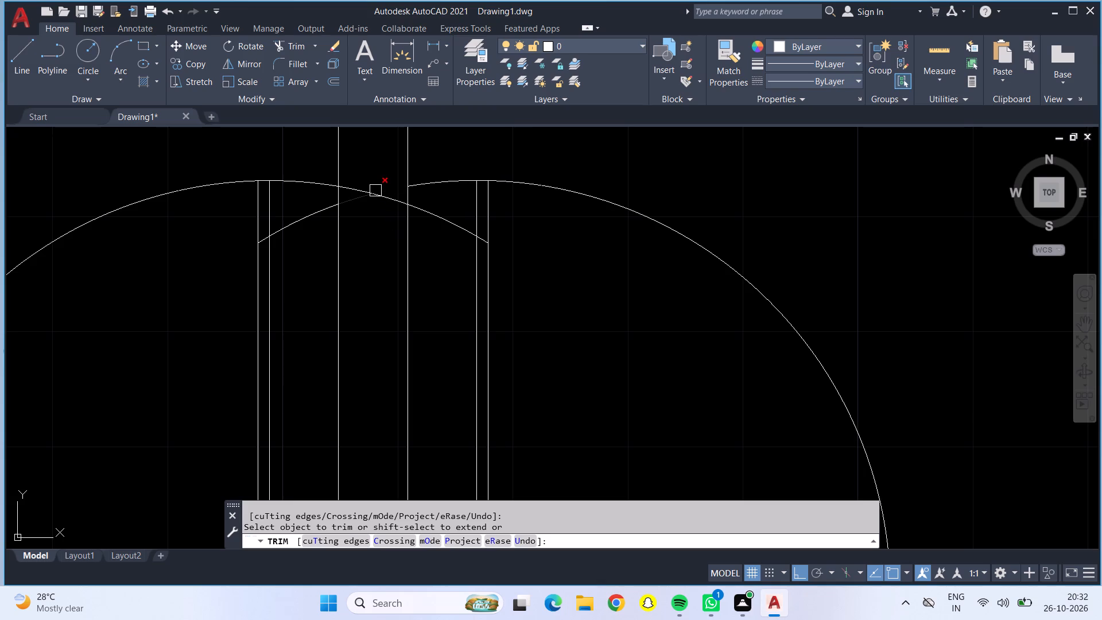
click(370, 191)
click(425, 183)
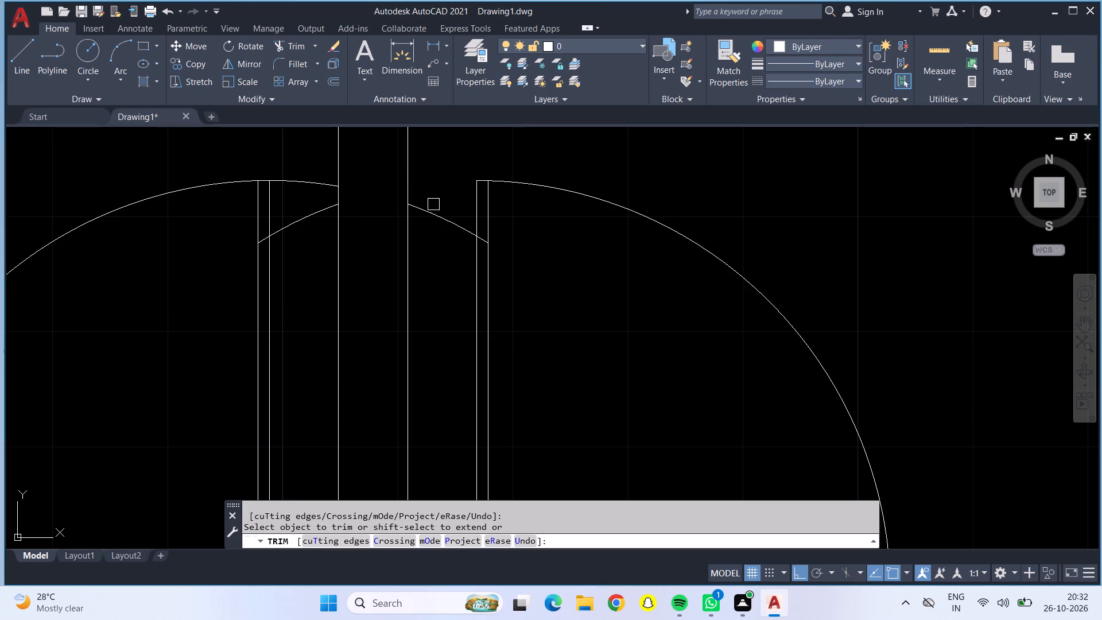
click(434, 219)
click(296, 222)
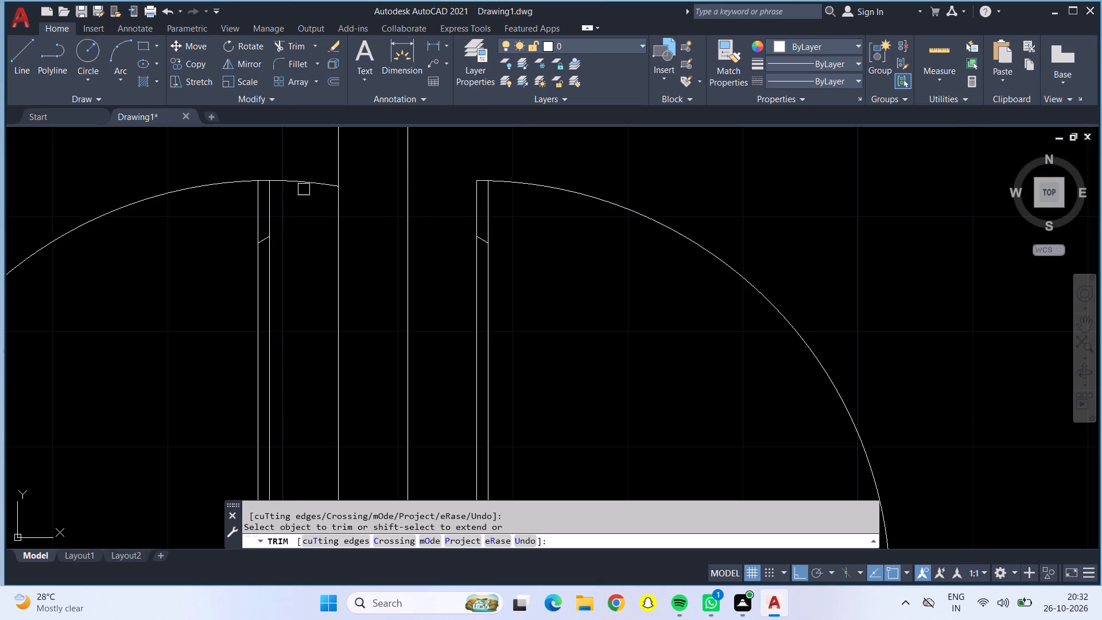
click(312, 180)
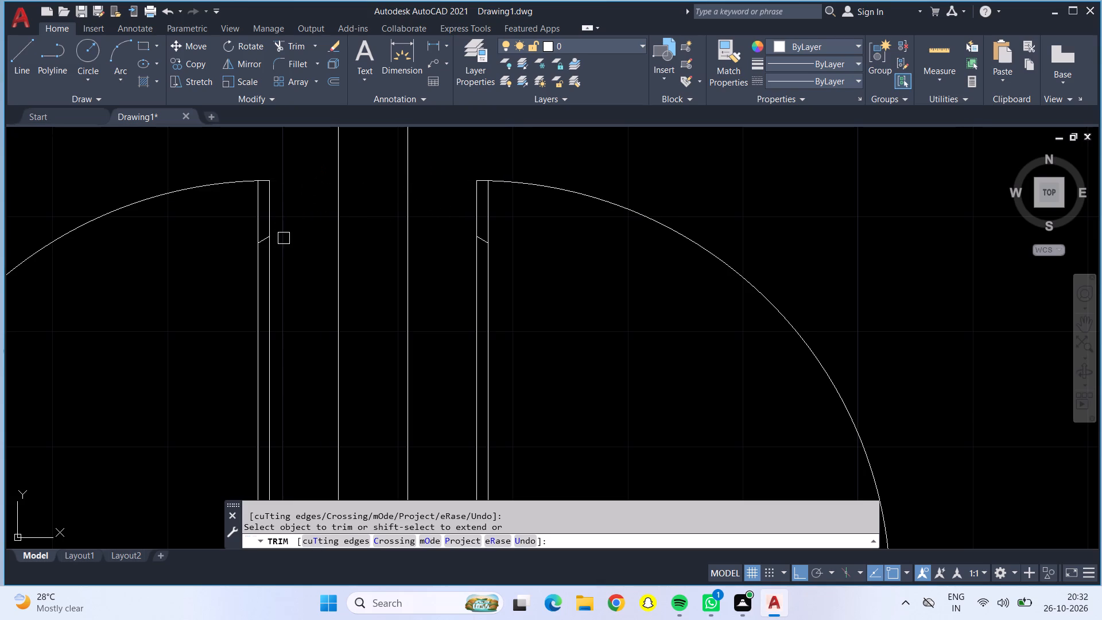
Trim the leftover arc slivers inside both door leaves at the right unit's middle dividing wall.
scroll(256, 237, up, 4)
click(285, 246)
click(297, 258)
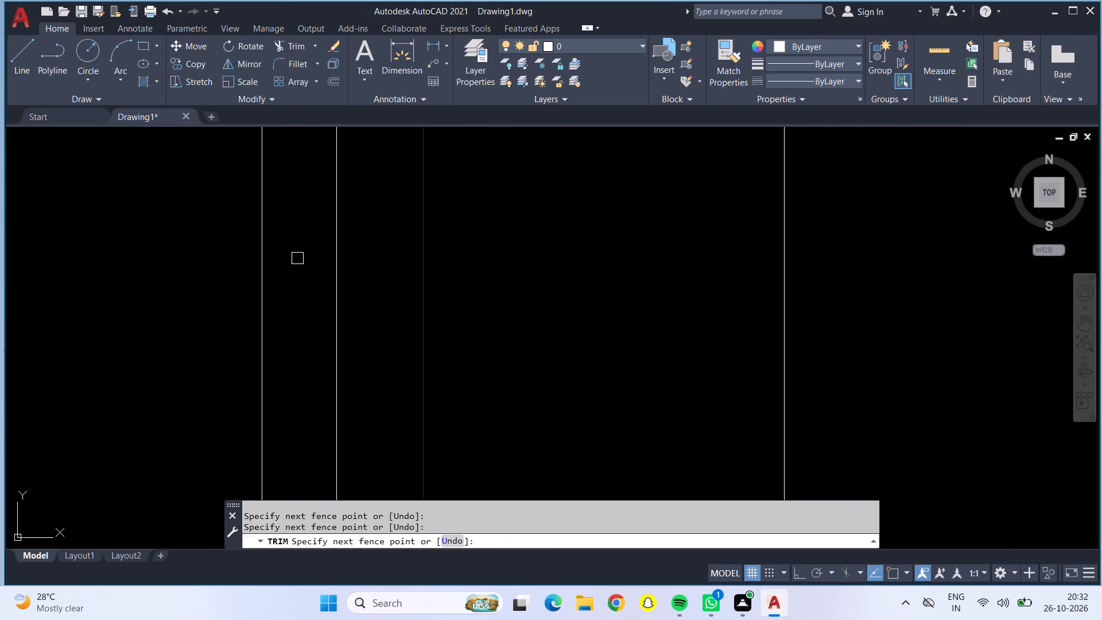
scroll(297, 258, down, 4)
scroll(510, 254, up, 4)
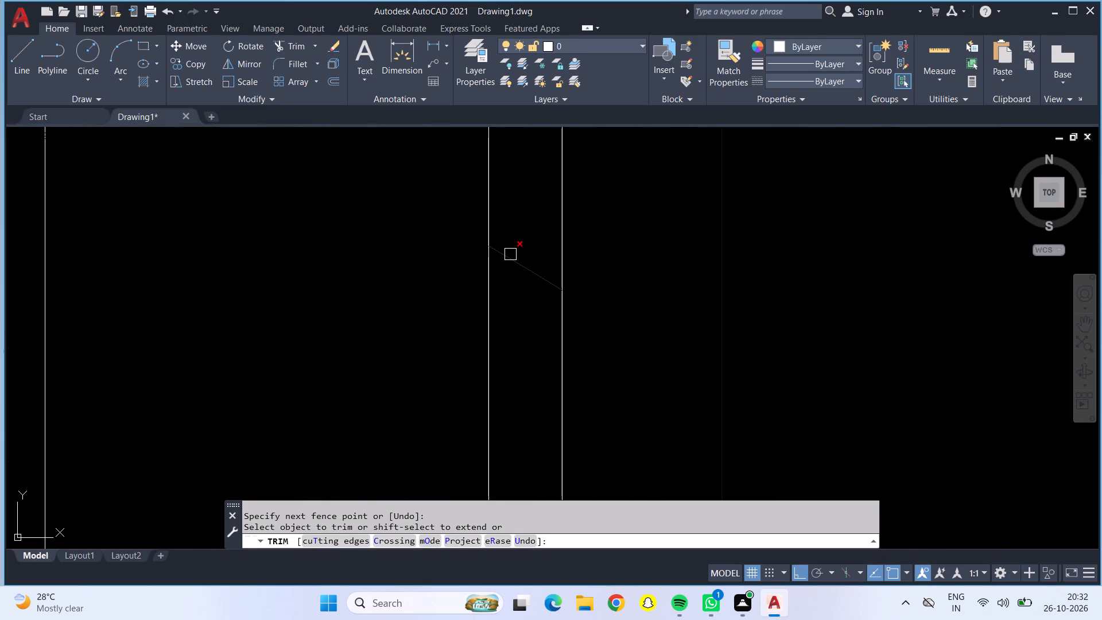
click(510, 253)
scroll(510, 253, down, 7)
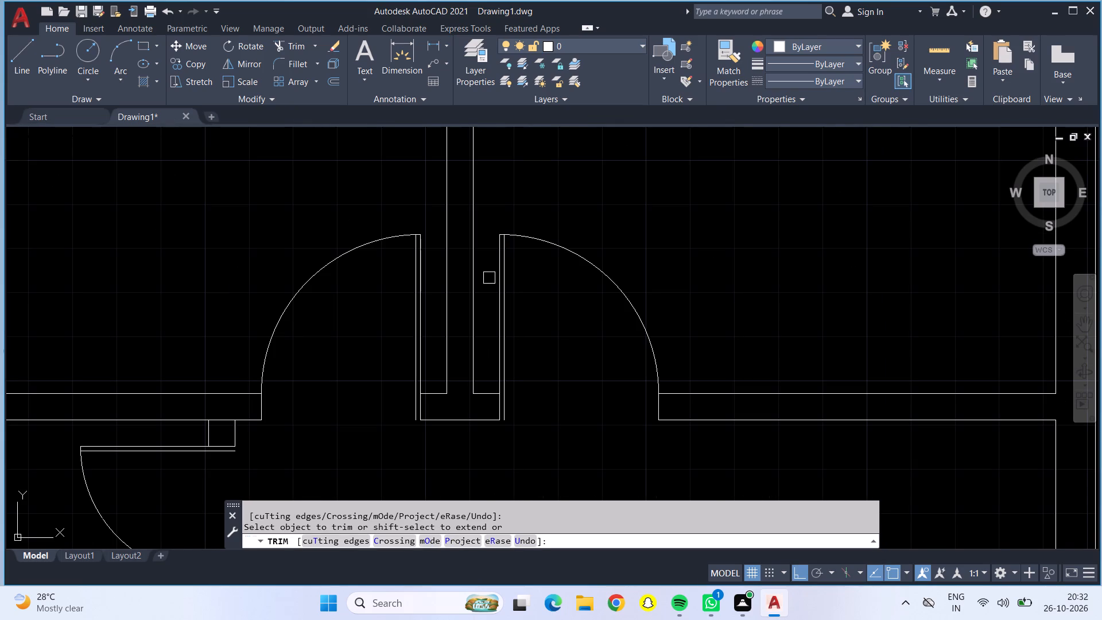
Trim the arc beyond the leaf of the left unit's outer front-room door below the staircase, including the pieces crossing the walls.
middle_drag(544, 366, 488, 103)
scroll(487, 107, down, 2)
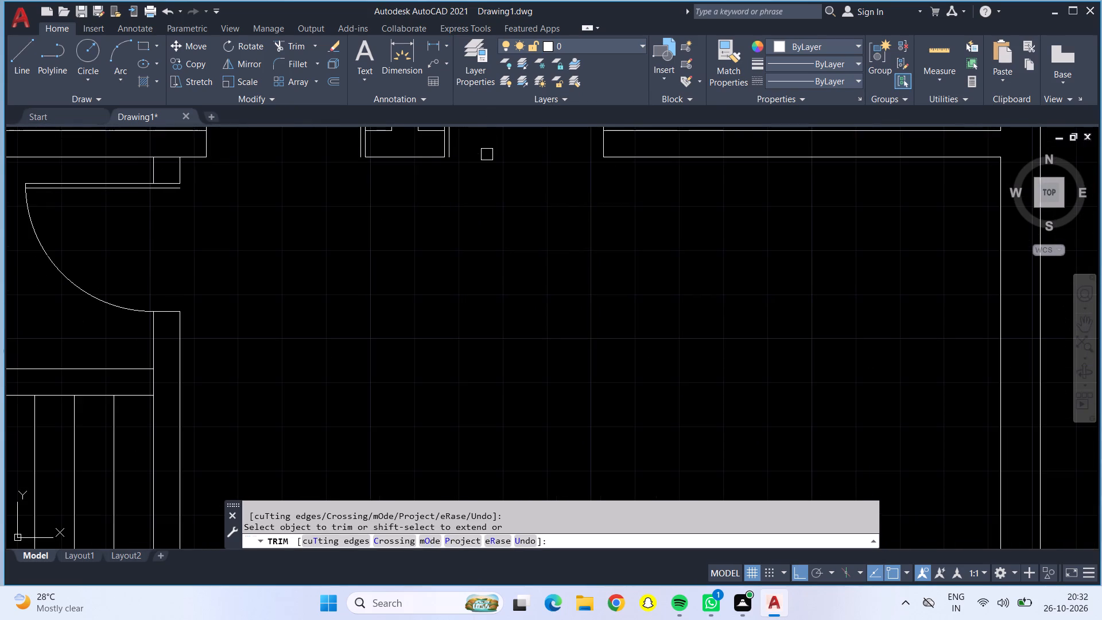
scroll(484, 199, down, 2)
scroll(434, 300, down, 1)
middle_drag(434, 300, 551, 130)
scroll(480, 318, down, 1)
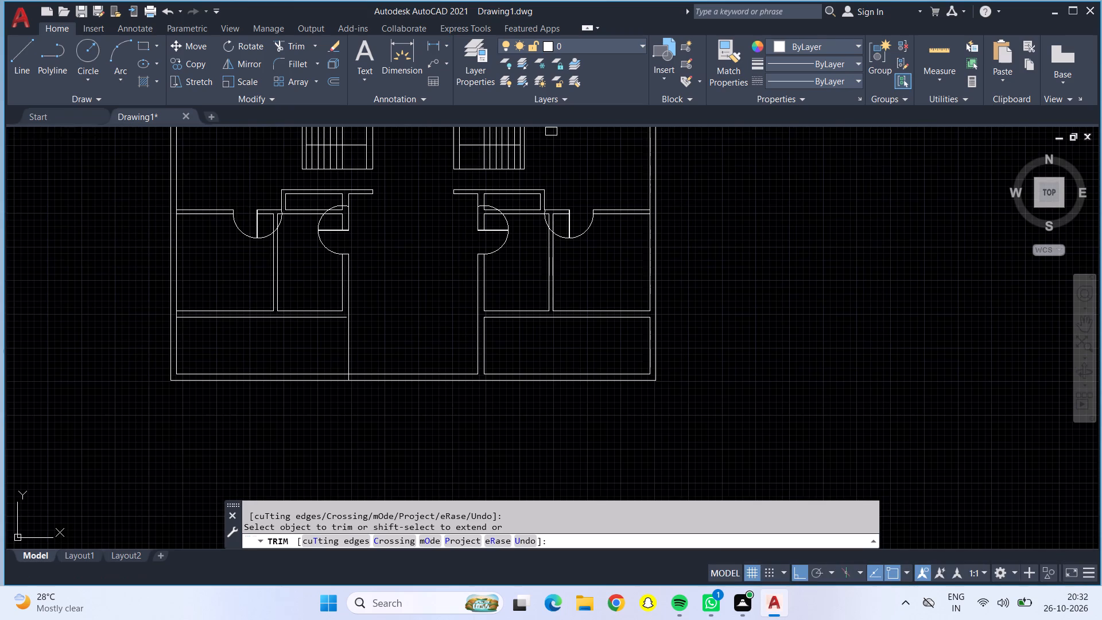
middle_click(554, 173)
scroll(281, 226, up, 4)
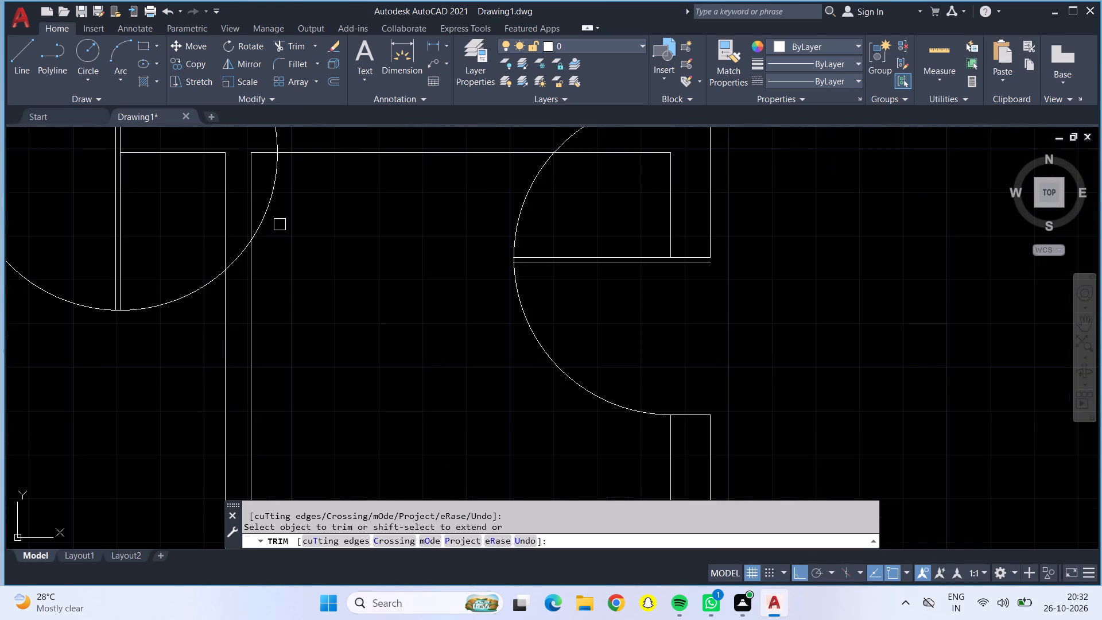
click(268, 200)
click(243, 261)
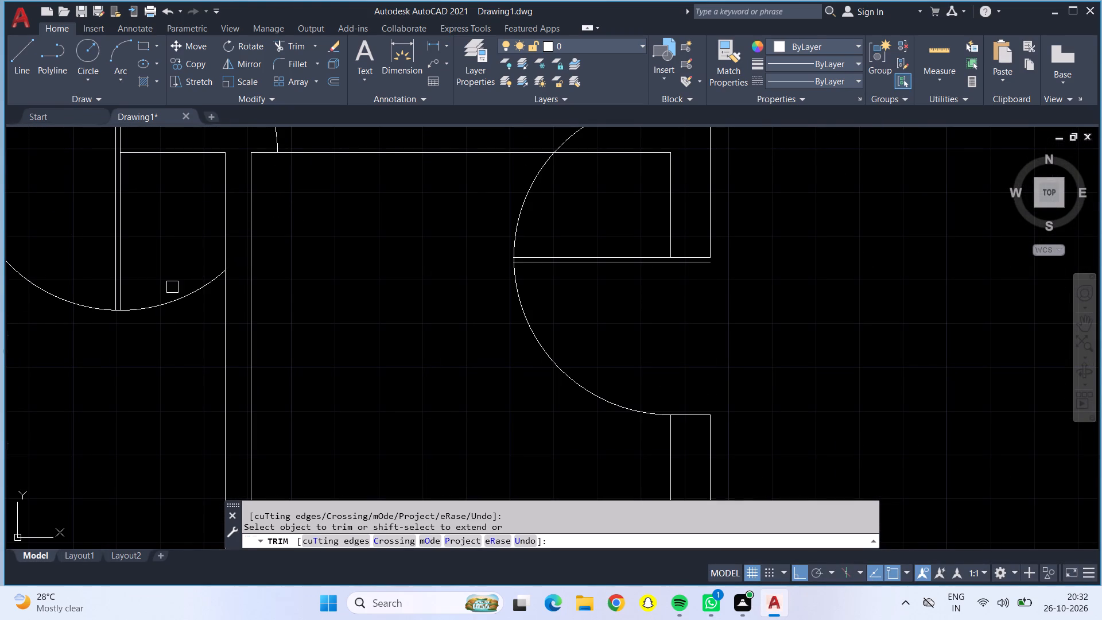
click(172, 301)
click(274, 131)
Trim the arc above the leaf of the left unit's inner front-room door beside the central passage, including the pieces crossing the walls.
click(527, 196)
scroll(532, 199, down, 1)
middle_drag(532, 199, 490, 354)
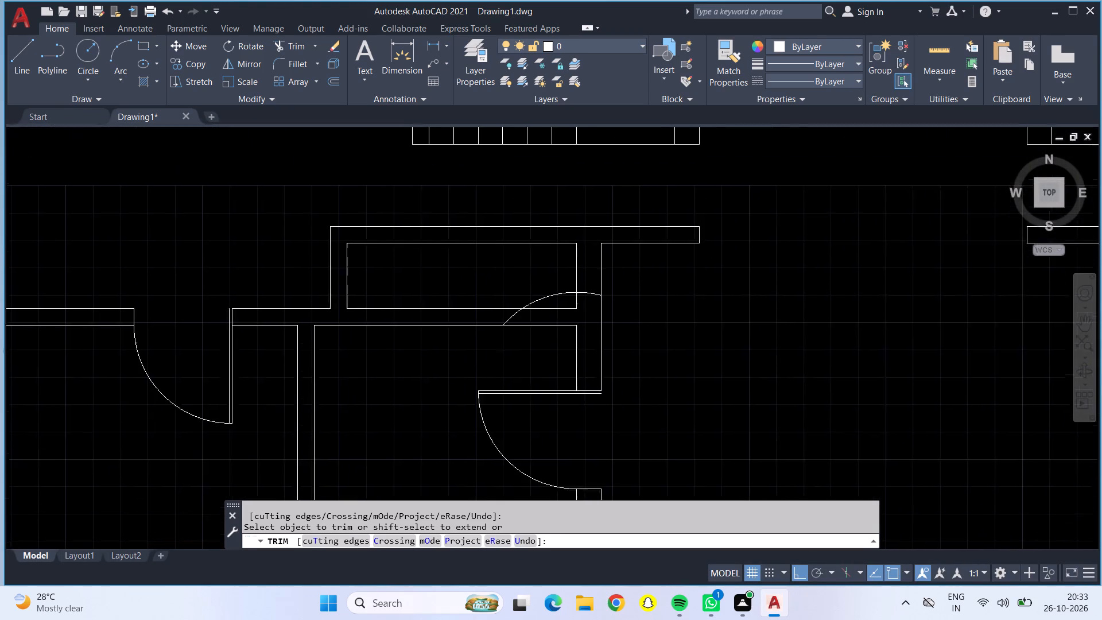
middle_drag(490, 354, 485, 365)
scroll(500, 312, up, 2)
click(571, 306)
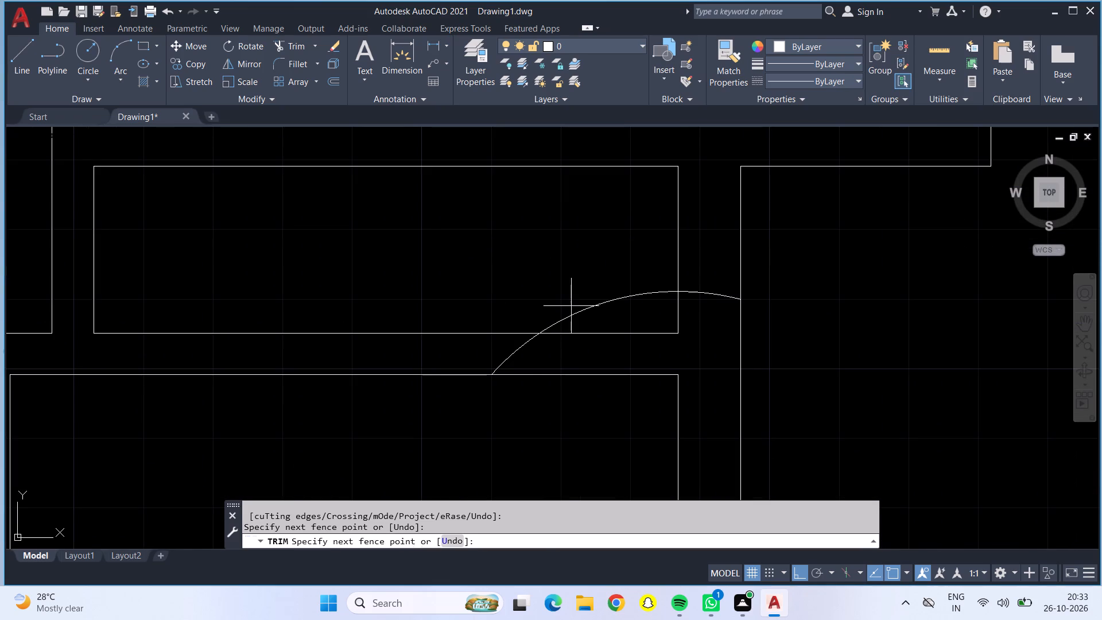
click(595, 314)
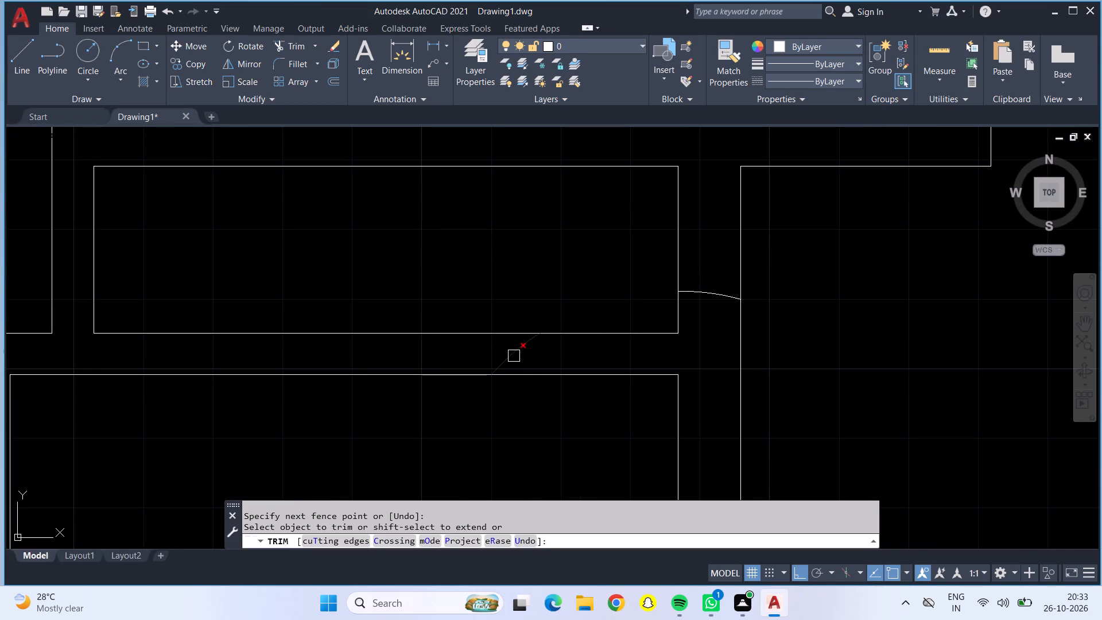
click(514, 356)
click(696, 286)
click(701, 307)
Trim the arc above the leaf of the right unit's inner front-room door beside the central passage, including the pieces crossing the walls.
scroll(707, 311, down, 4)
middle_drag(802, 314, 51, 338)
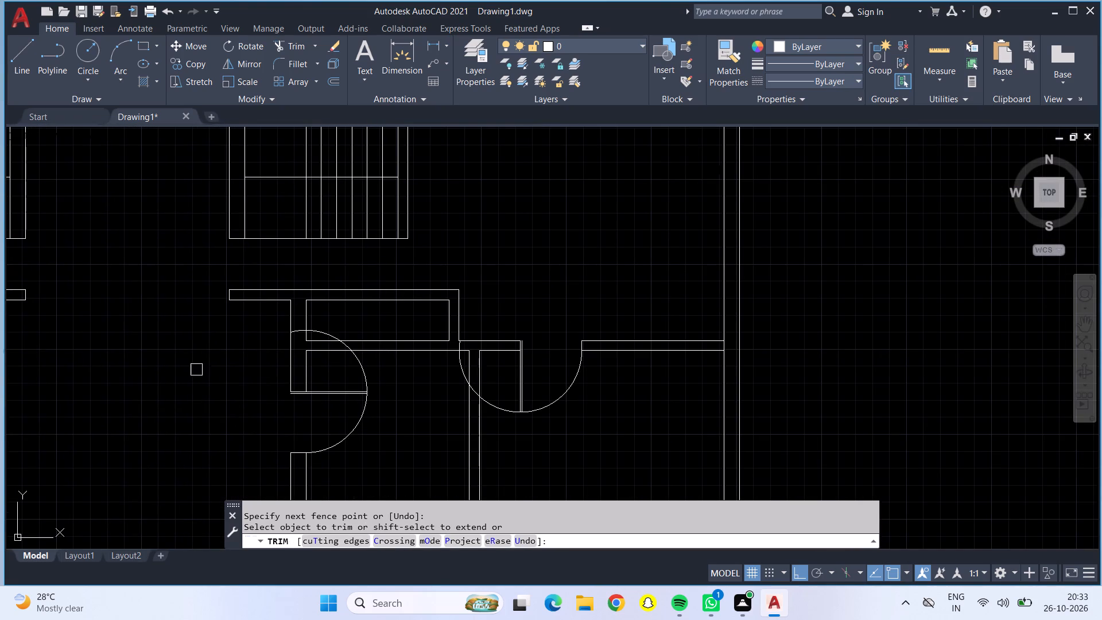
click(362, 370)
scroll(320, 315, up, 1)
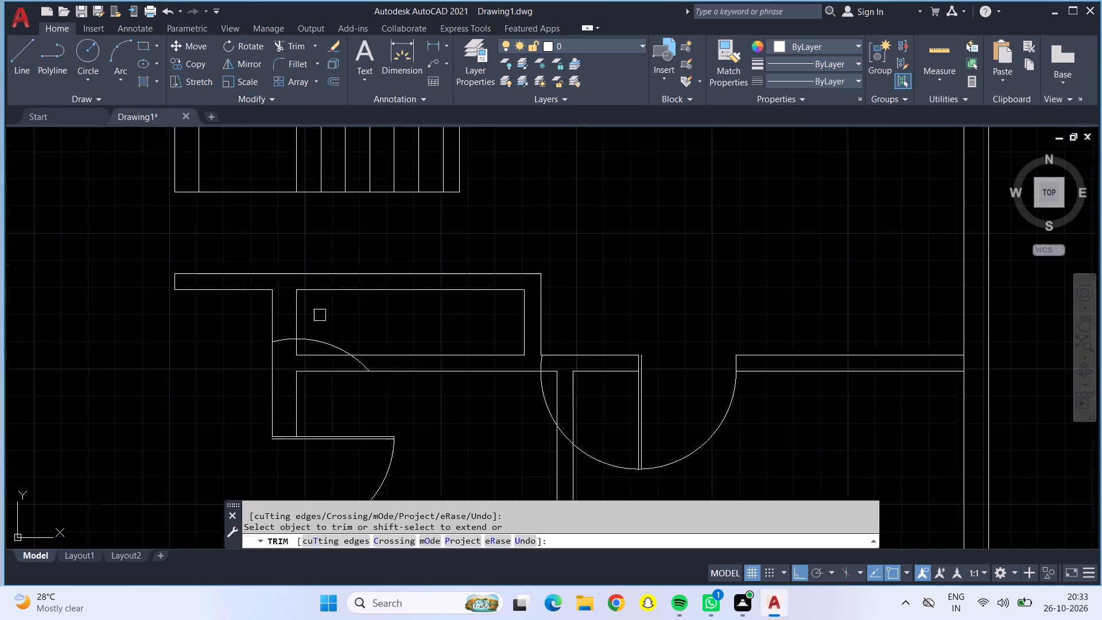
scroll(320, 315, up, 1)
click(305, 352)
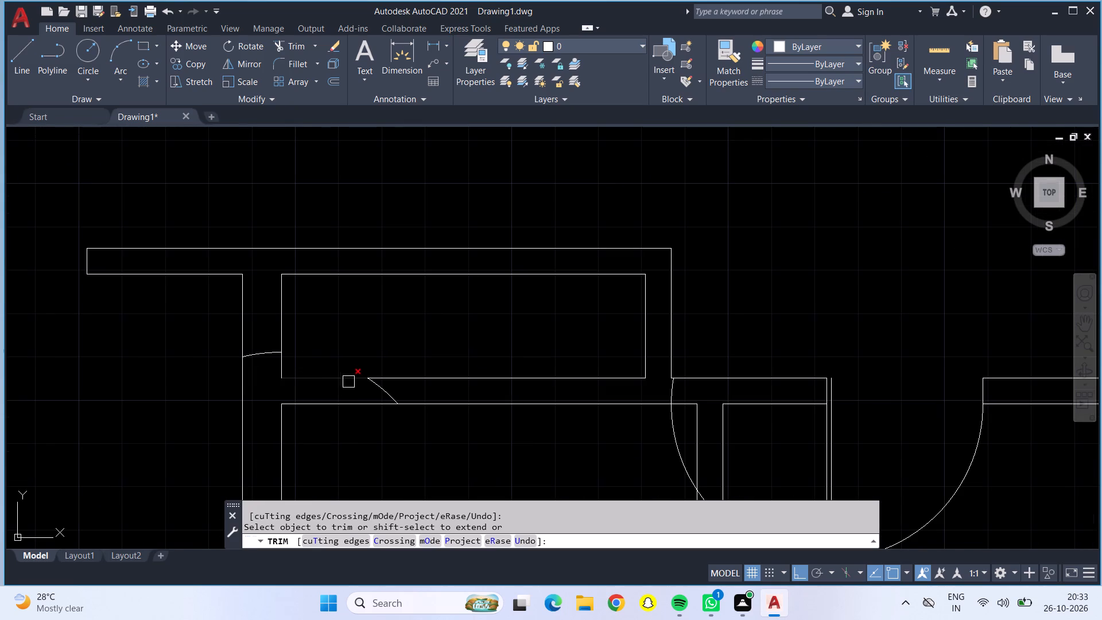
click(381, 386)
drag(255, 349, 261, 349)
Trim the arc beyond the leaf of the right unit's outer front-room door below the staircase, including the pieces inside the walls.
scroll(302, 359, down, 2)
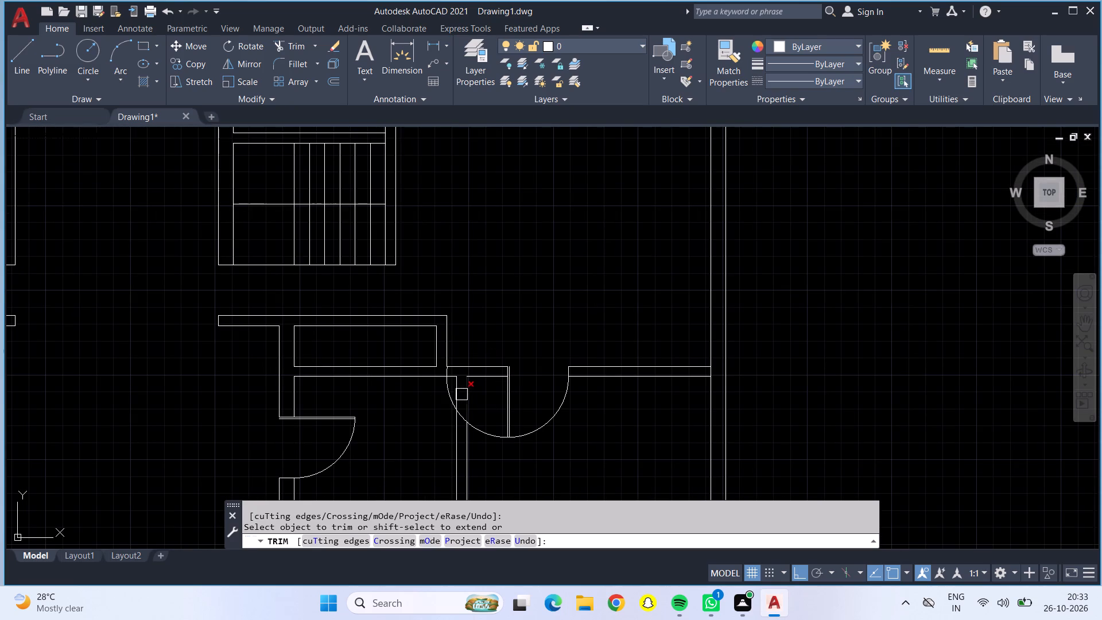
scroll(439, 400, up, 3)
click(464, 347)
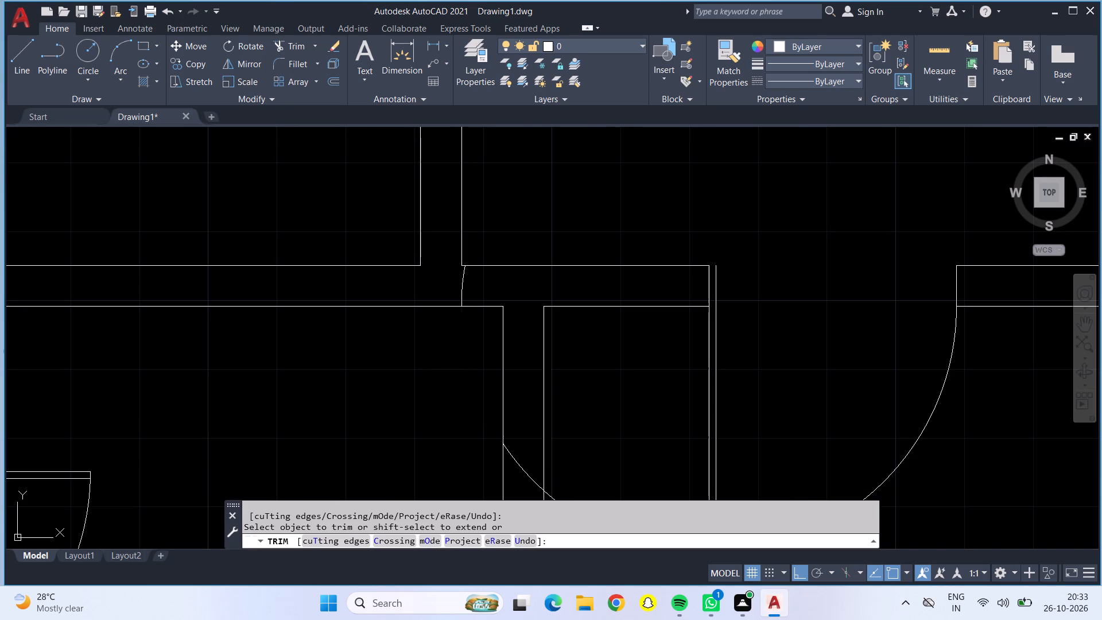
click(467, 273)
scroll(469, 350, down, 2)
middle_drag(469, 350, 356, 237)
click(404, 313)
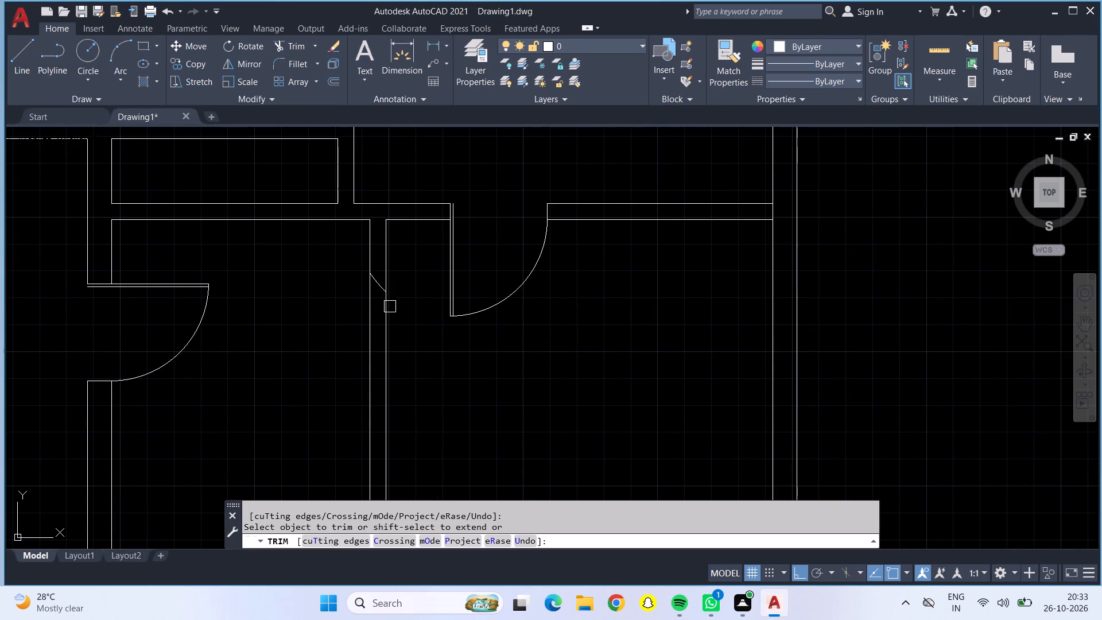
click(375, 278)
Stretch the end of the outer paired door's swing arc at the left unit's middle dividing wall to the top corner of its leaf.
scroll(372, 278, down, 2)
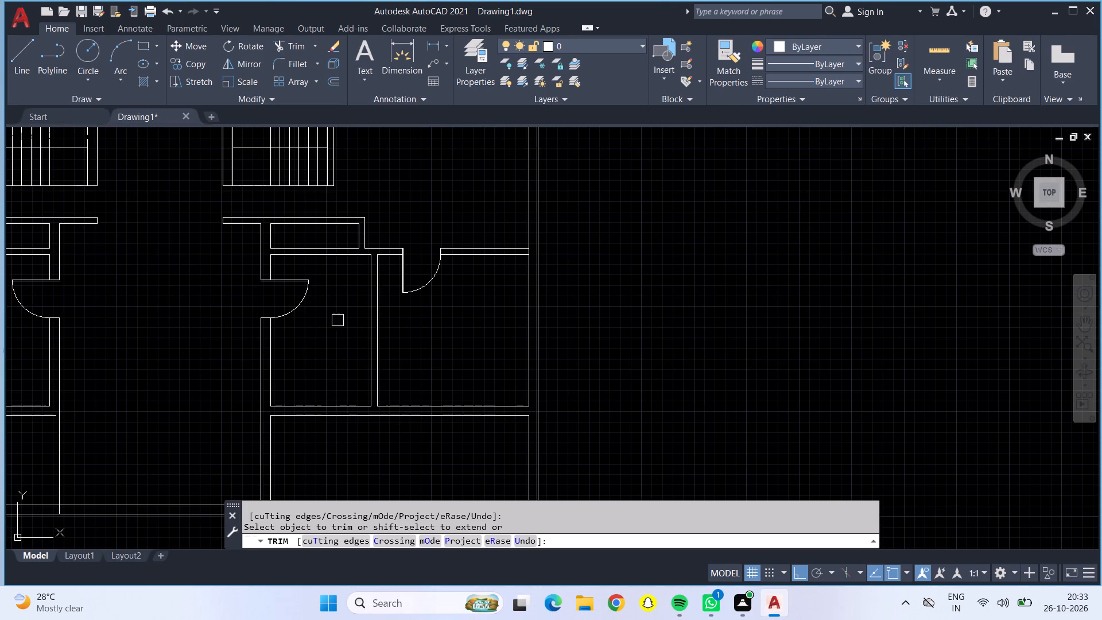
scroll(304, 321, down, 1)
middle_drag(177, 326, 219, 423)
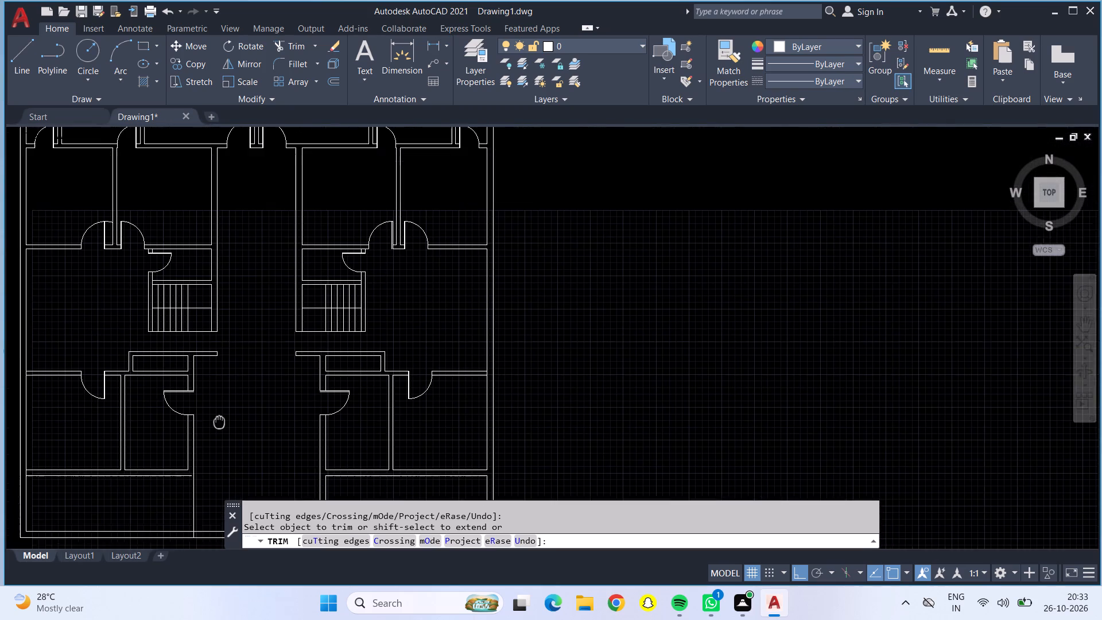
middle_drag(219, 423, 222, 440)
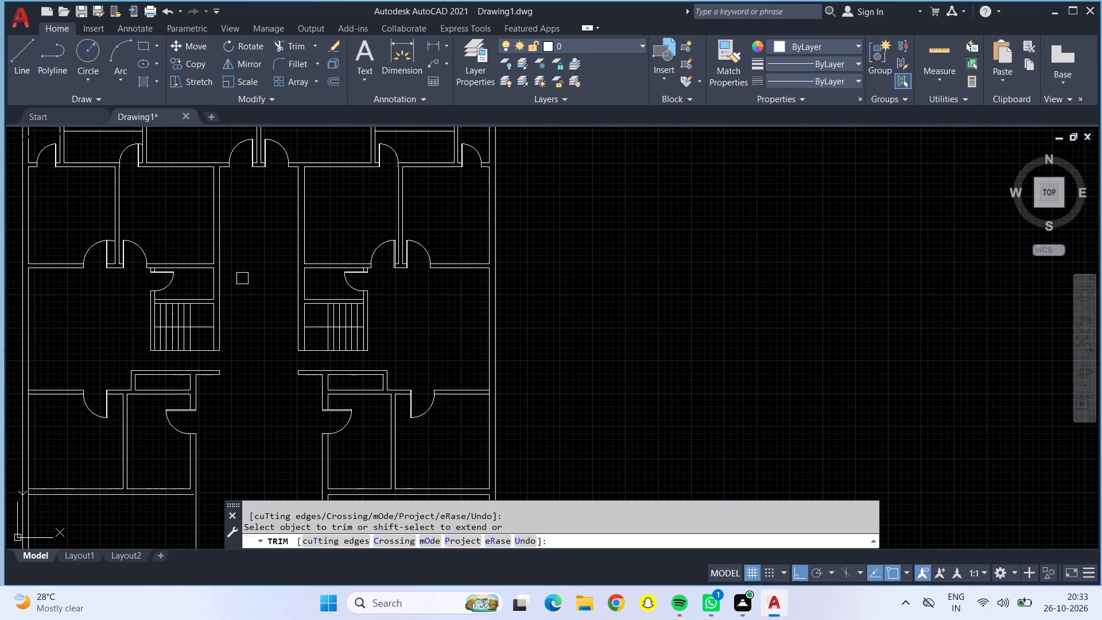
middle_drag(242, 278, 278, 401)
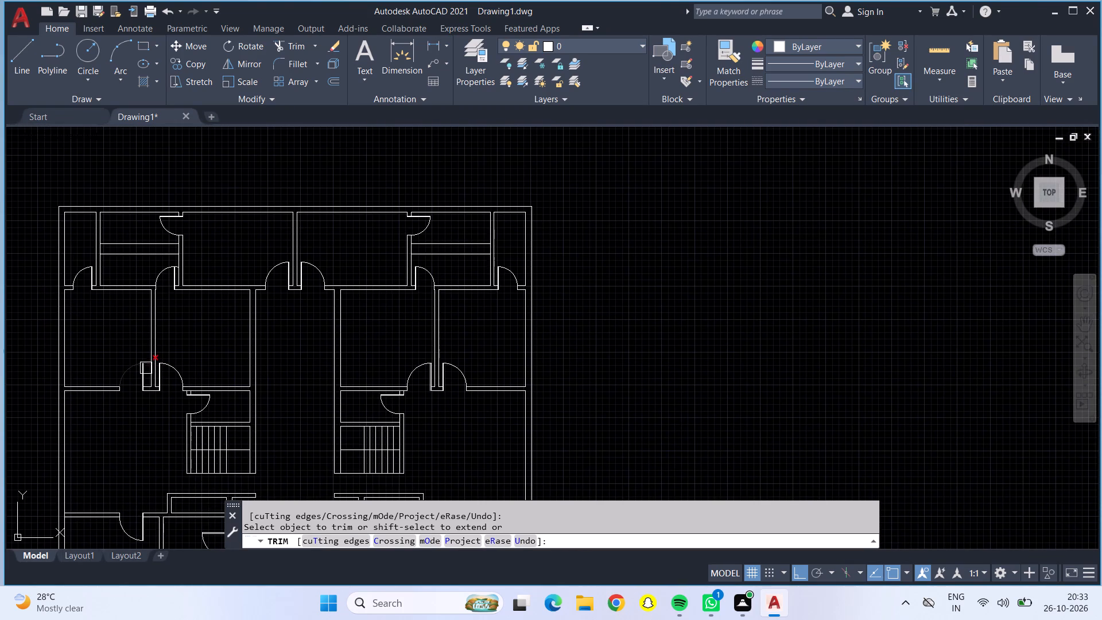
scroll(138, 366, up, 8)
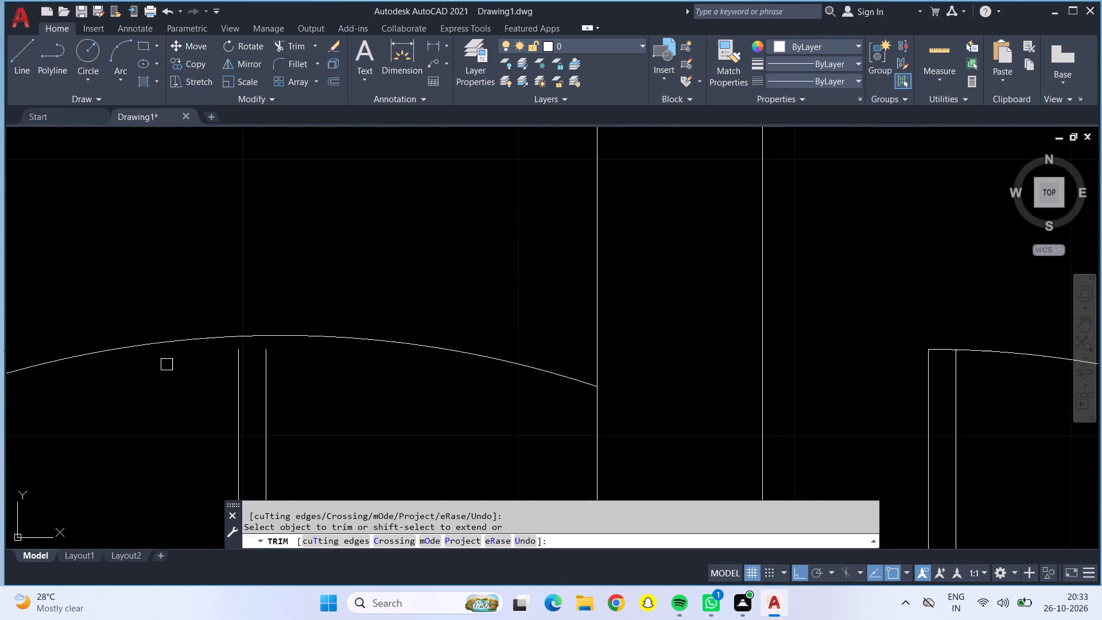
key(Escape)
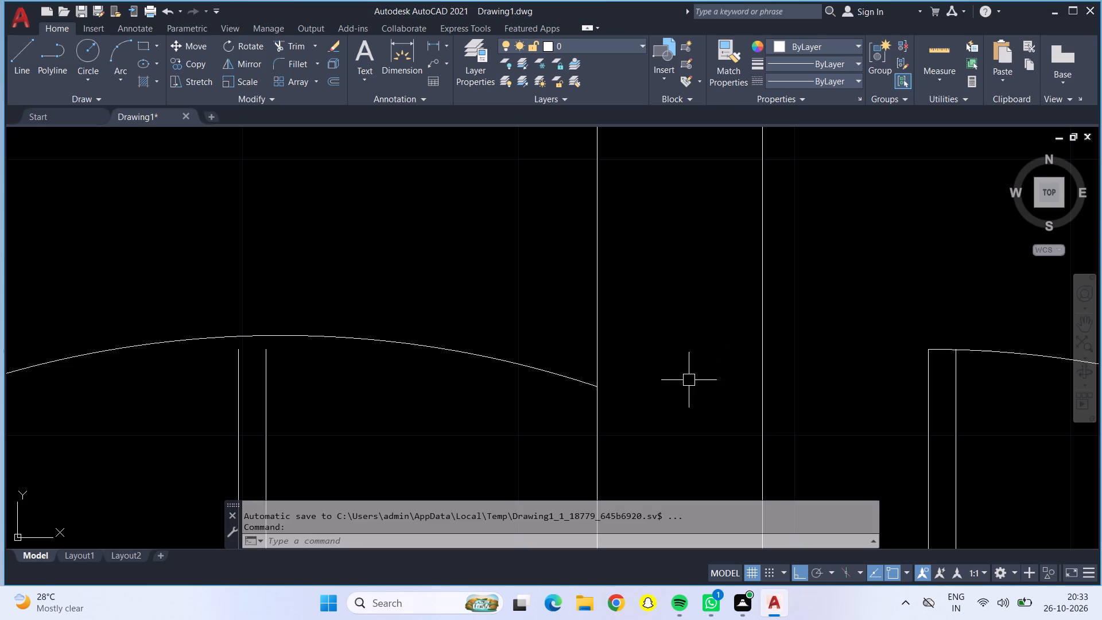
click(579, 387)
click(594, 391)
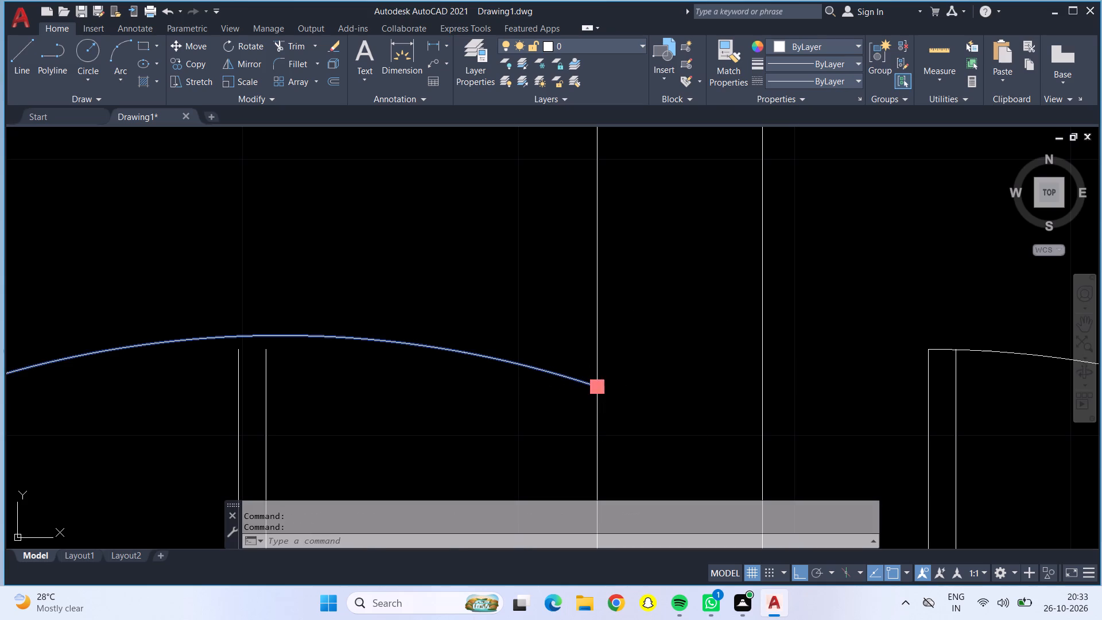
click(263, 354)
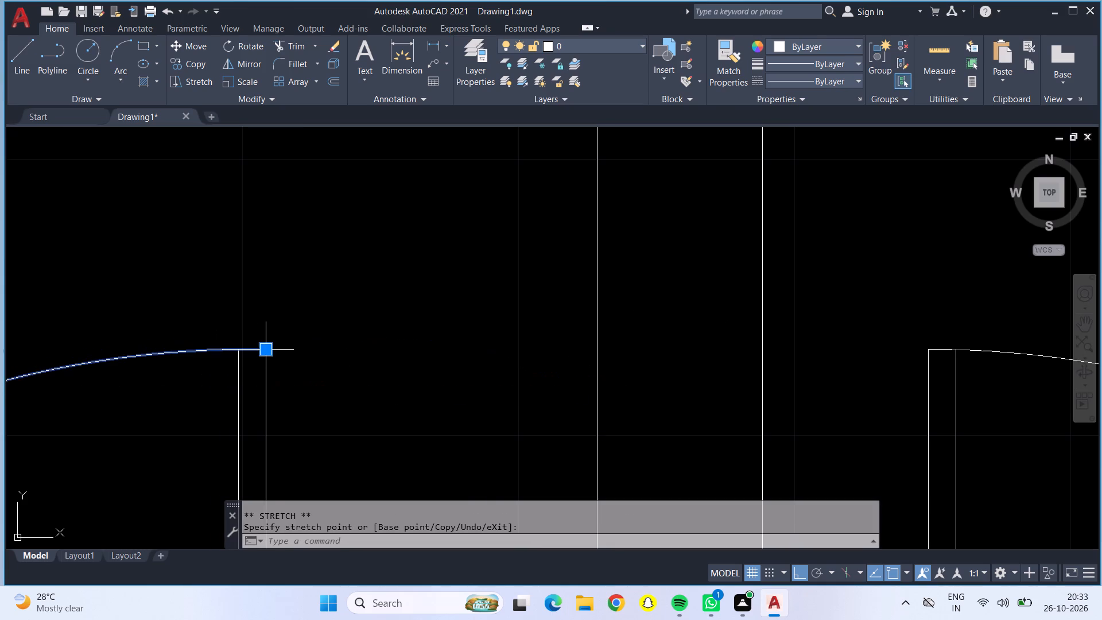
key(Escape)
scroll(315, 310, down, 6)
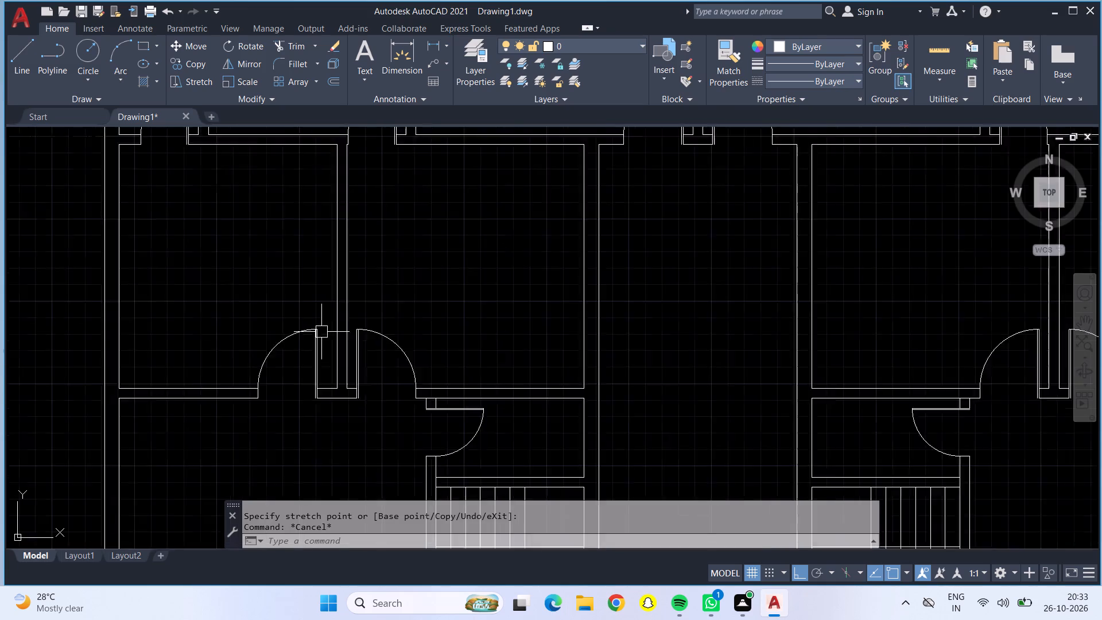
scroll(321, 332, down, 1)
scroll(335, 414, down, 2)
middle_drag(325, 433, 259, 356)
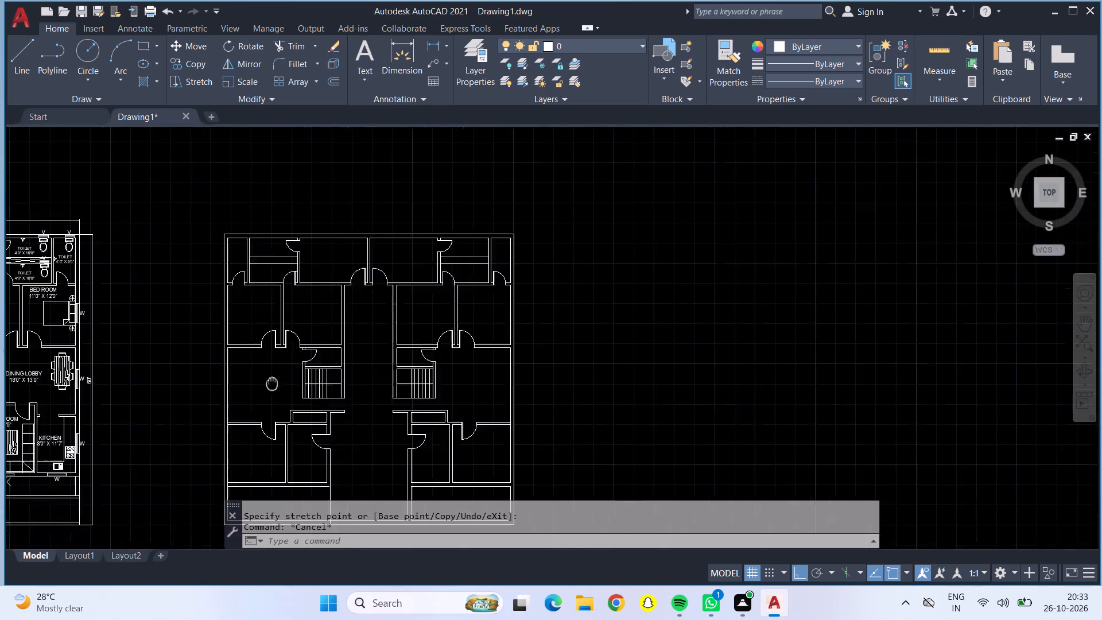
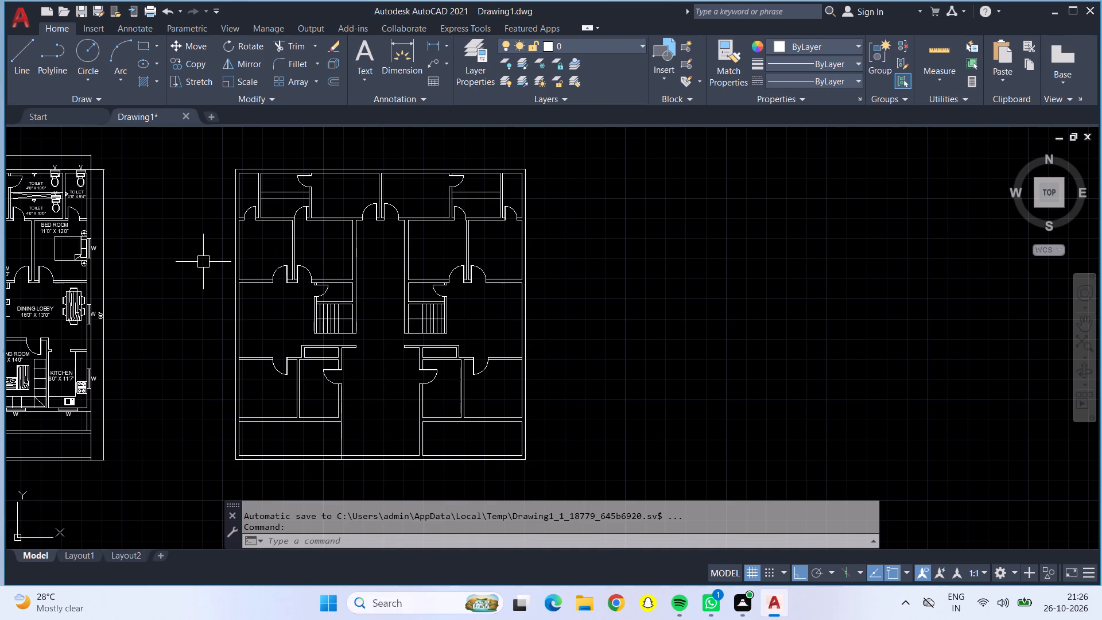
Draw two crossing diagonal lines corner to corner in the narrow shaft between the left unit's two toilets in the unfurnished plan.
middle_drag(203, 266, 301, 283)
middle_drag(308, 284, 343, 285)
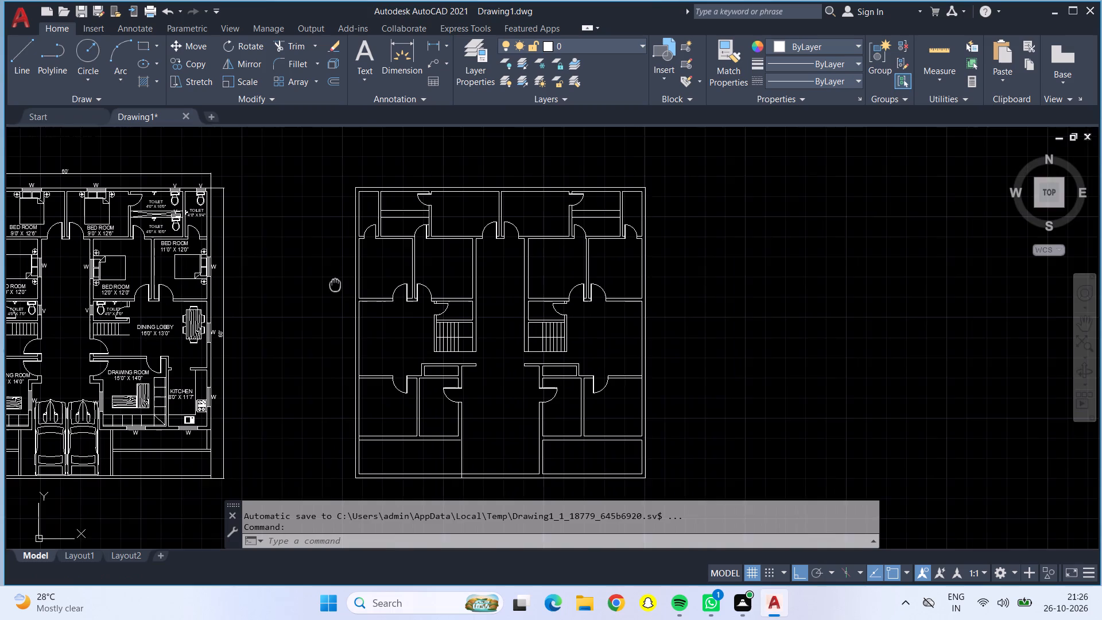
middle_drag(343, 285, 387, 293)
middle_drag(381, 261, 388, 261)
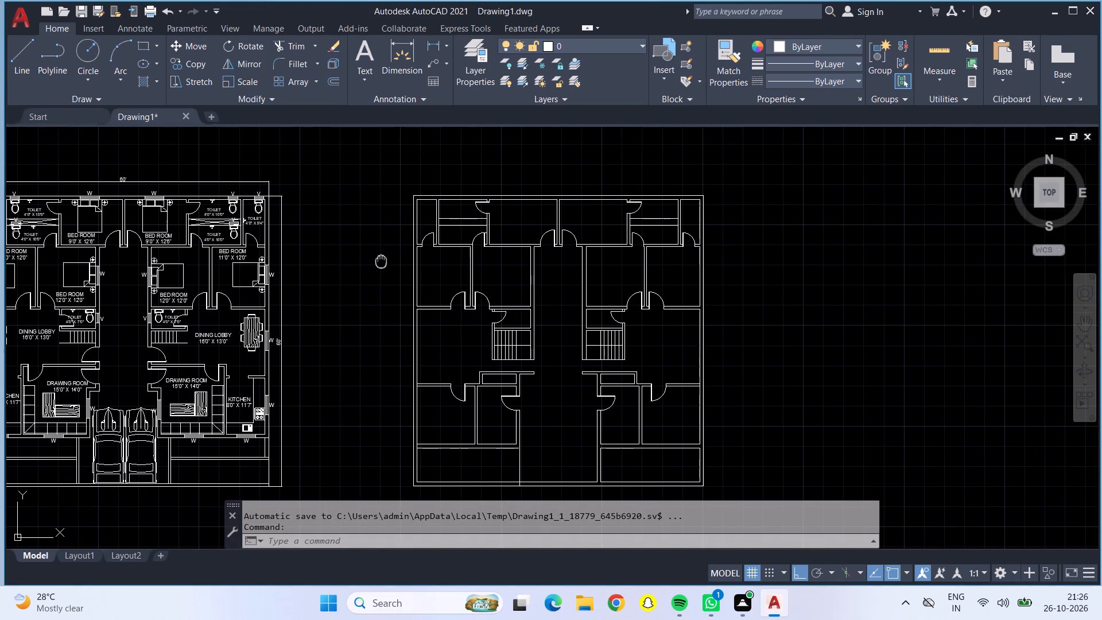
middle_drag(388, 261, 453, 268)
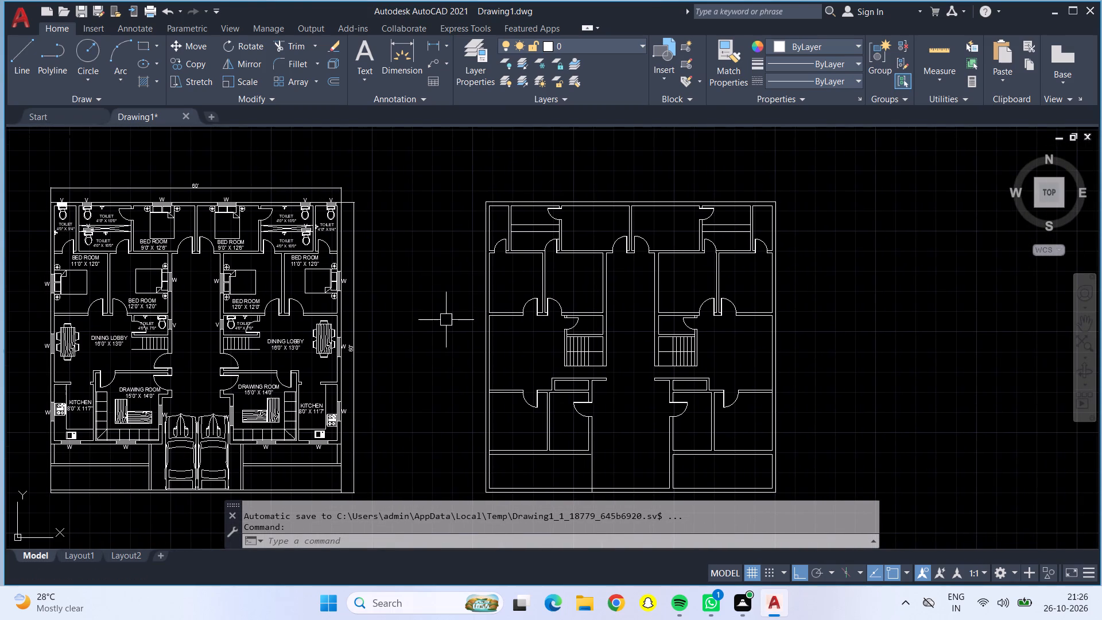
middle_drag(429, 289, 439, 253)
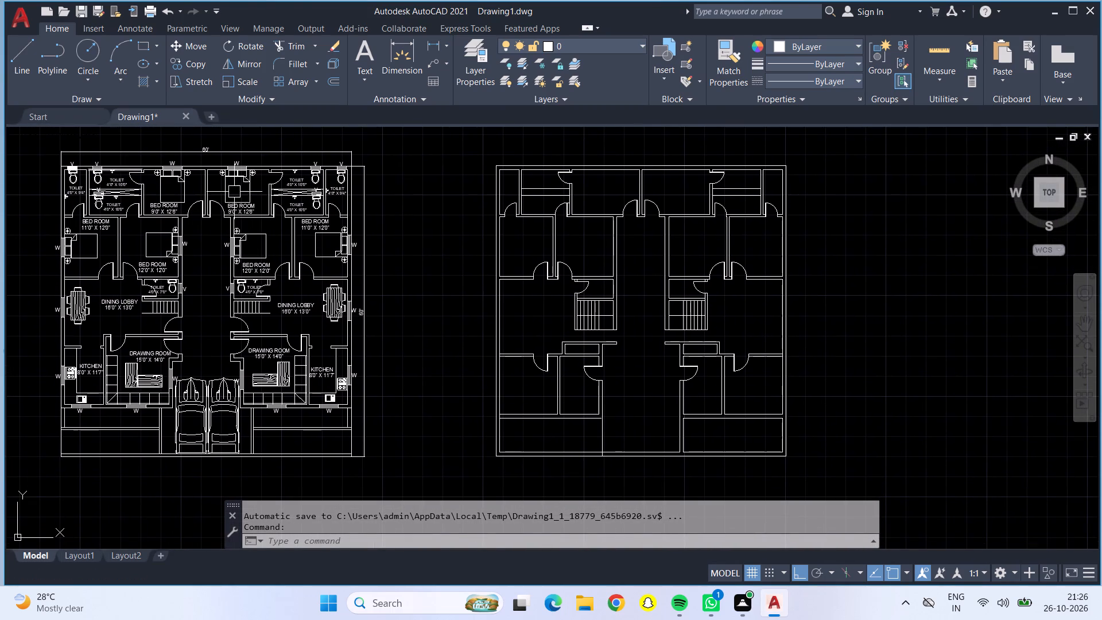
click(24, 62)
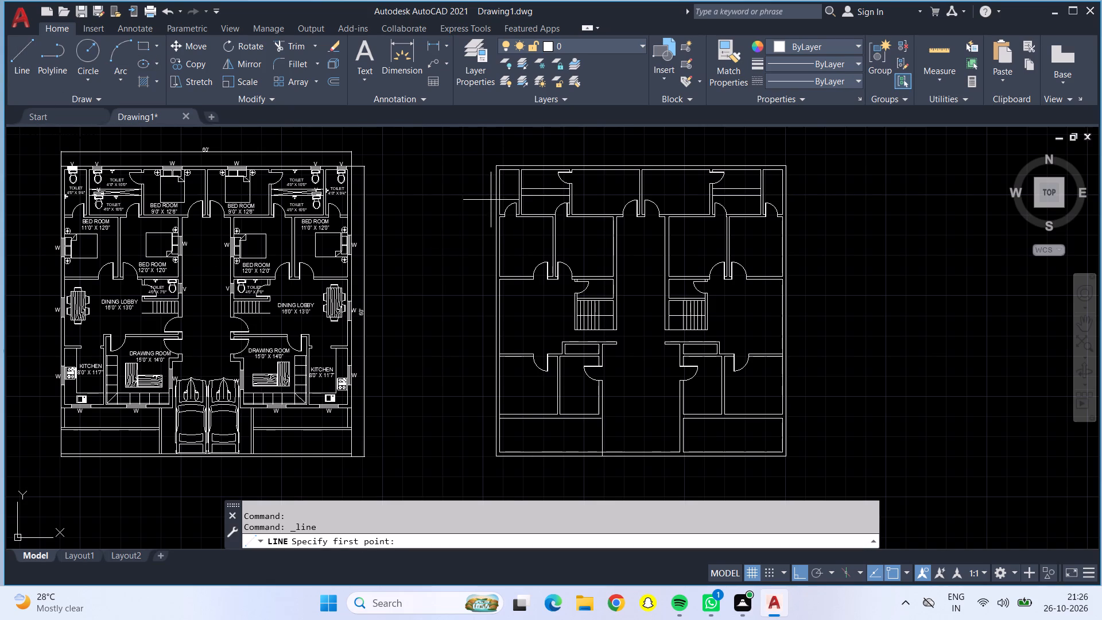
scroll(532, 192, up, 3)
click(486, 176)
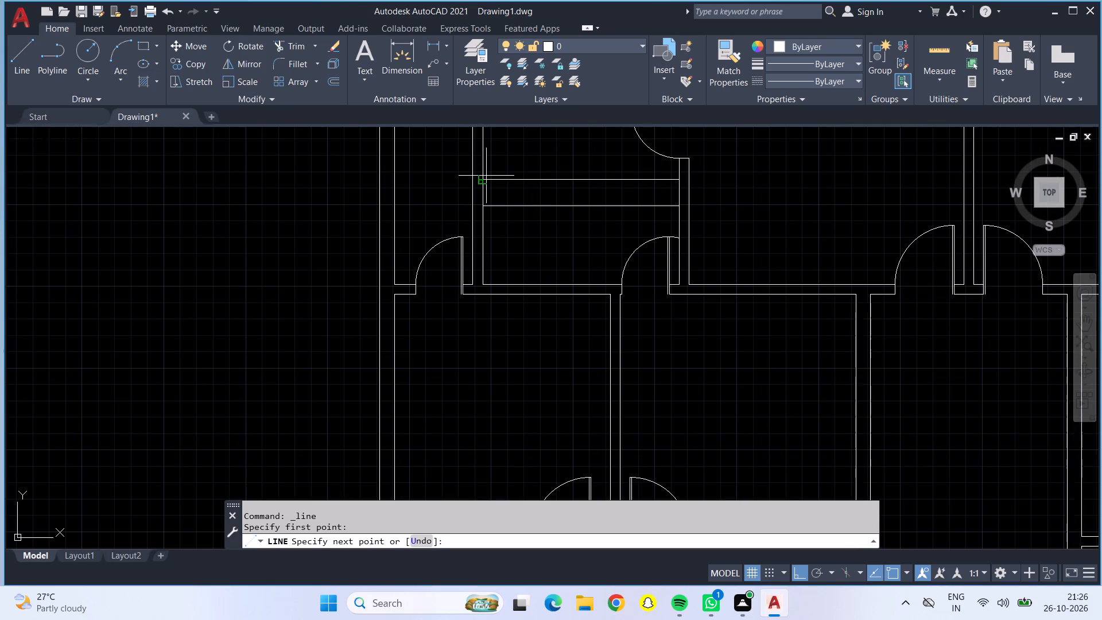
click(682, 207)
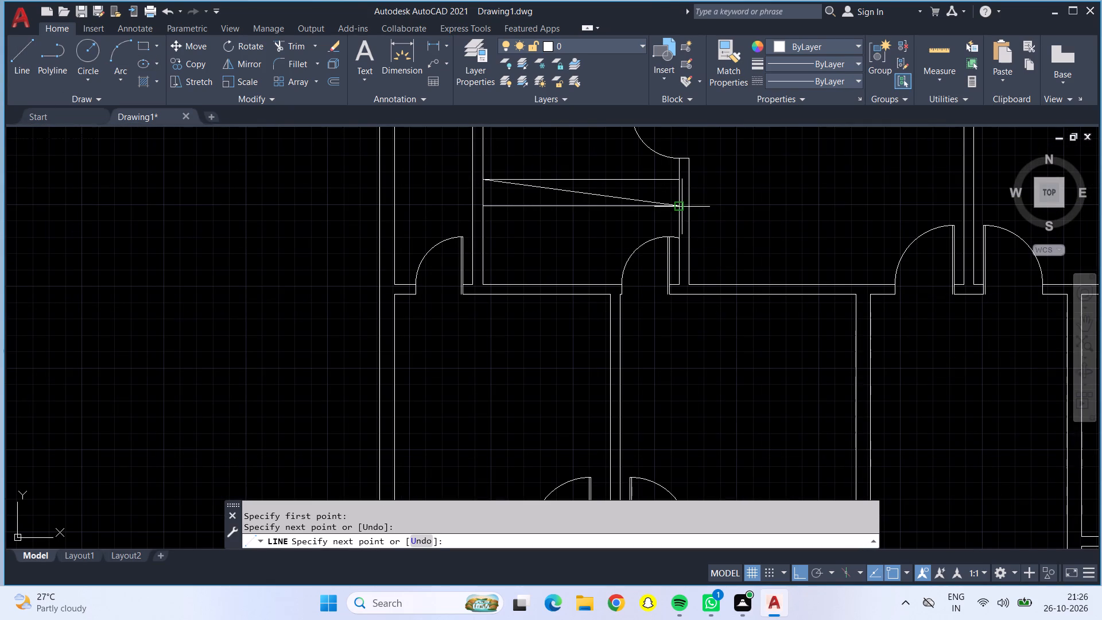
click(678, 182)
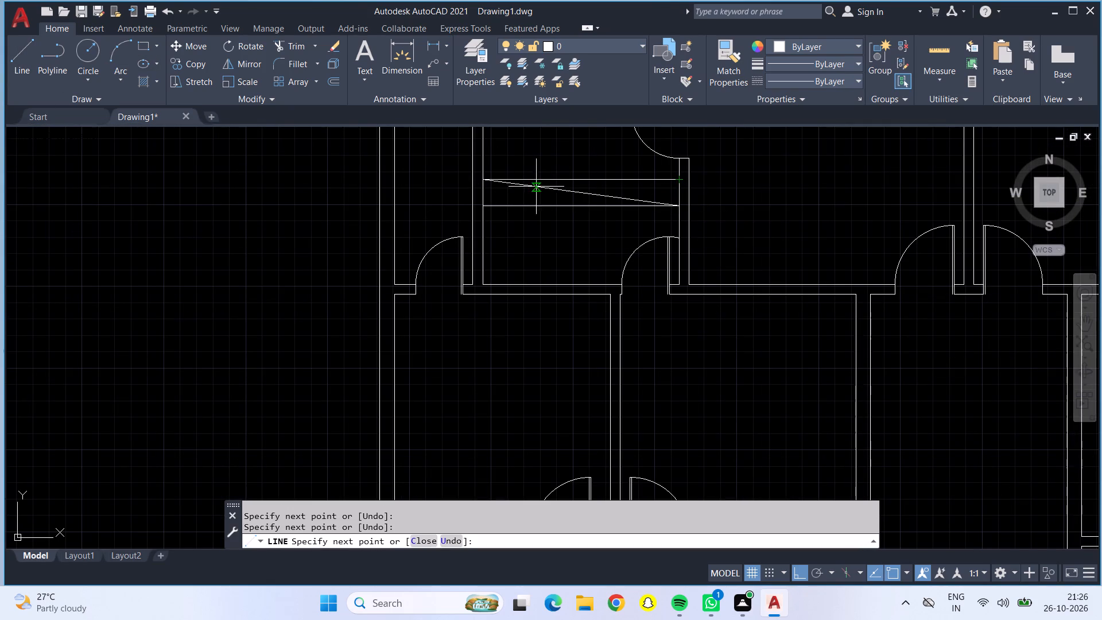
click(480, 206)
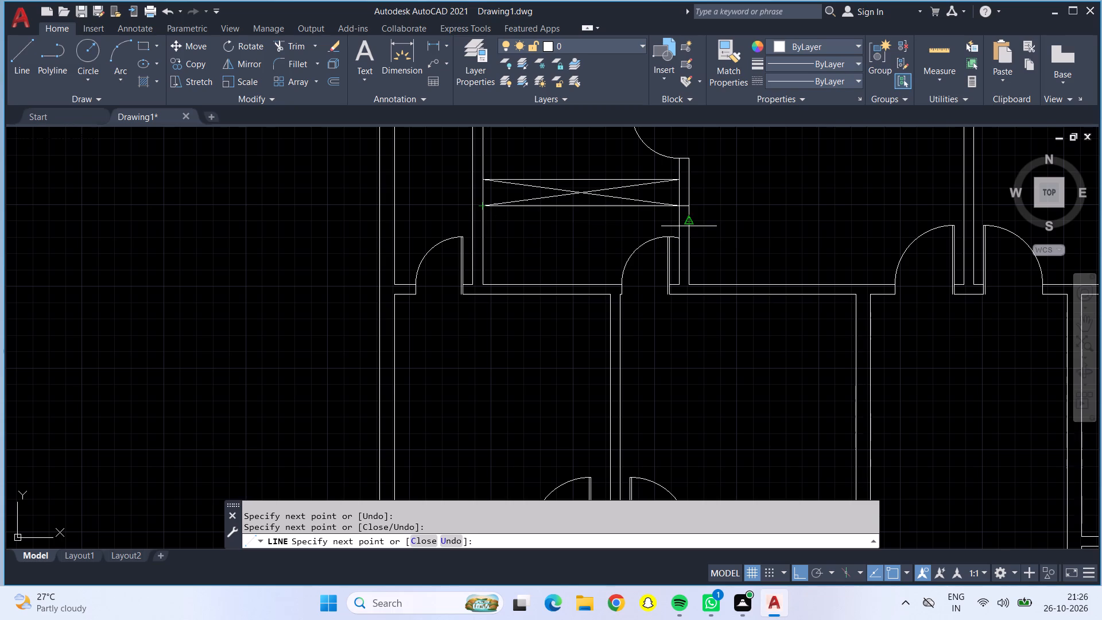
key(Escape)
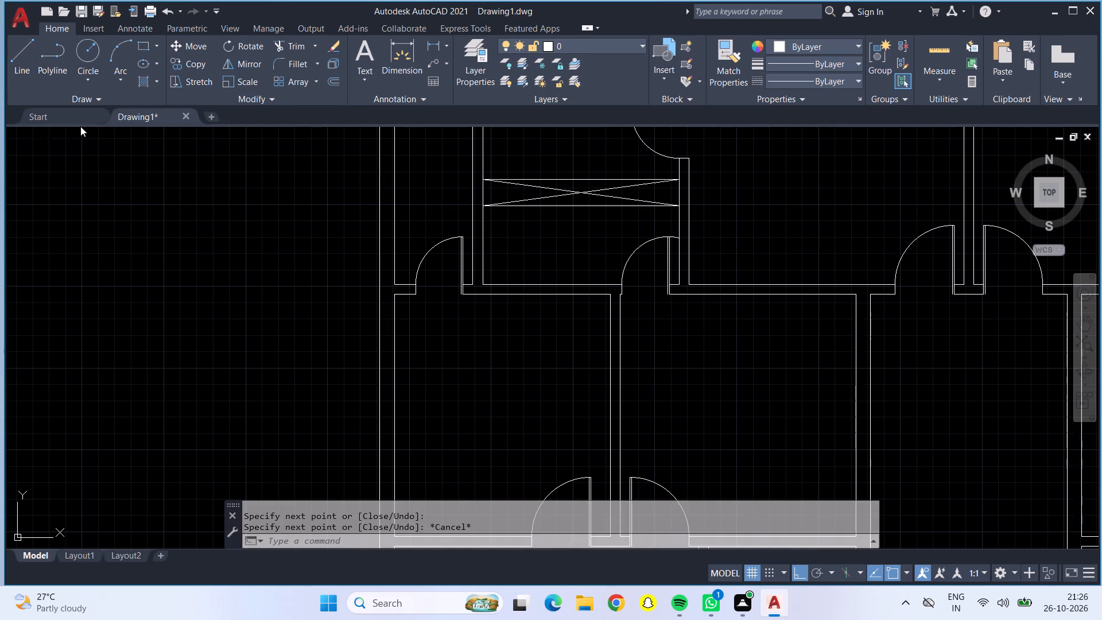
Draw two crossing diagonal lines corner to corner in the matching narrow shaft between the right unit's toilets.
click(8, 53)
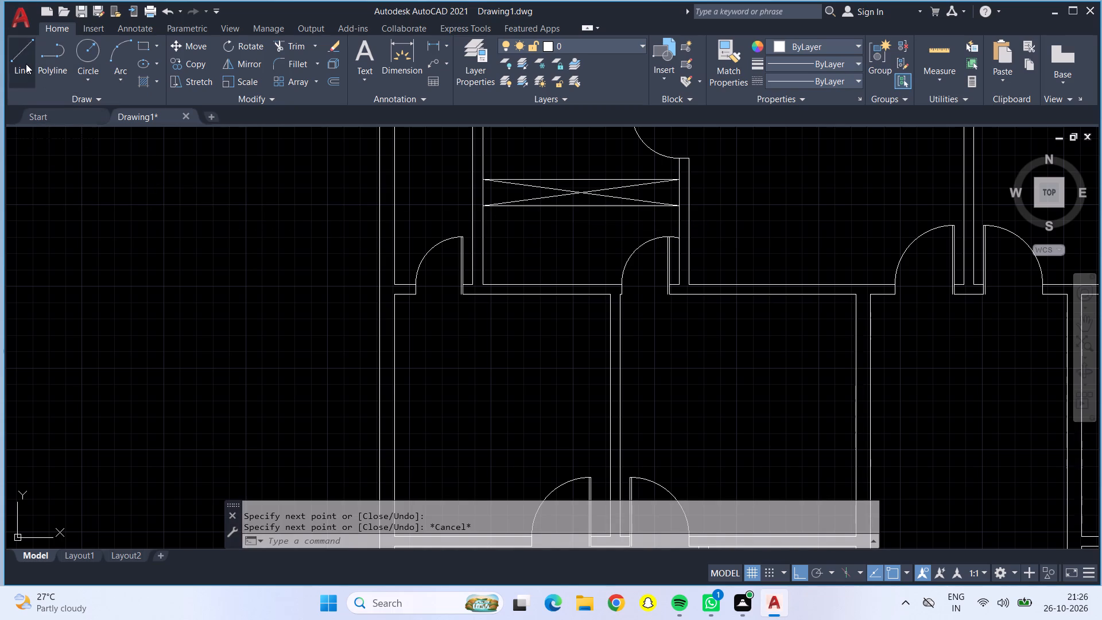
click(26, 64)
scroll(538, 272, down, 2)
scroll(913, 244, up, 2)
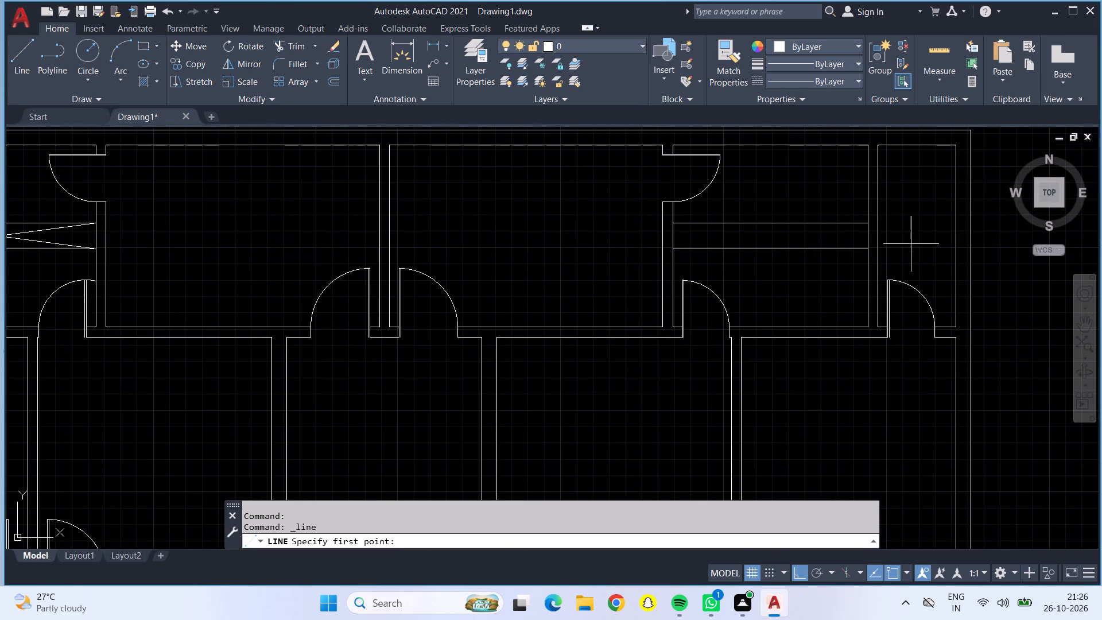
scroll(843, 242, up, 2)
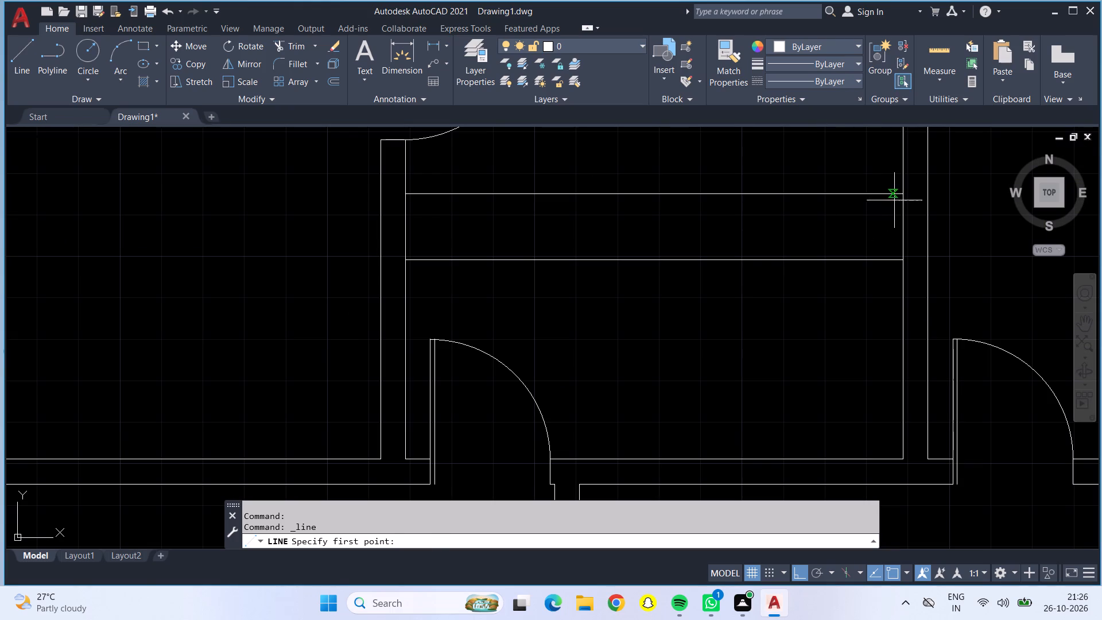
click(900, 195)
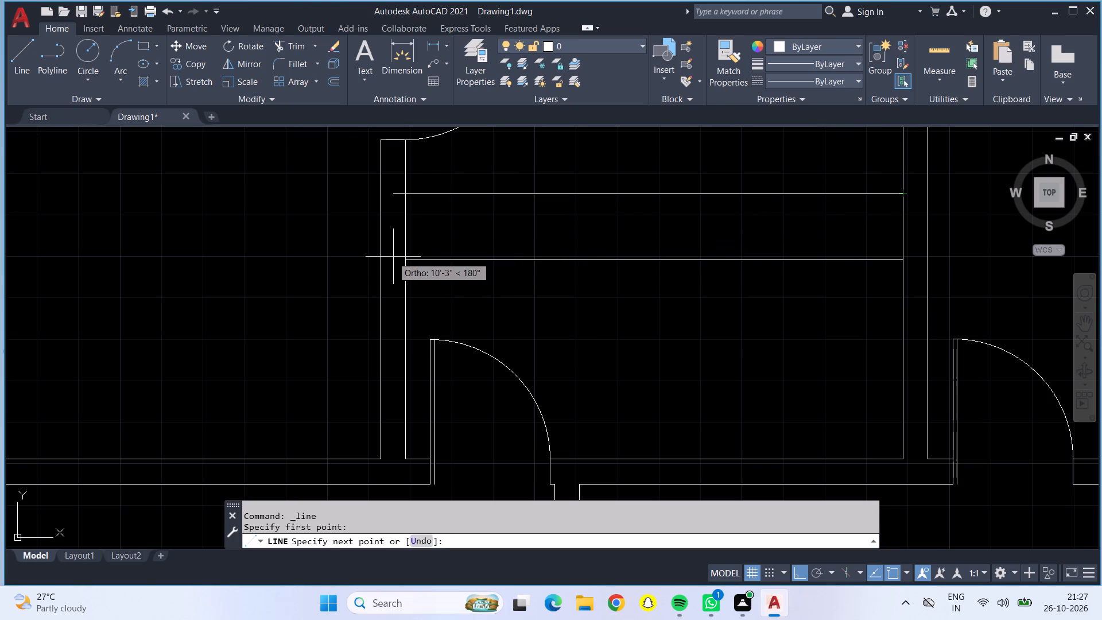
click(405, 258)
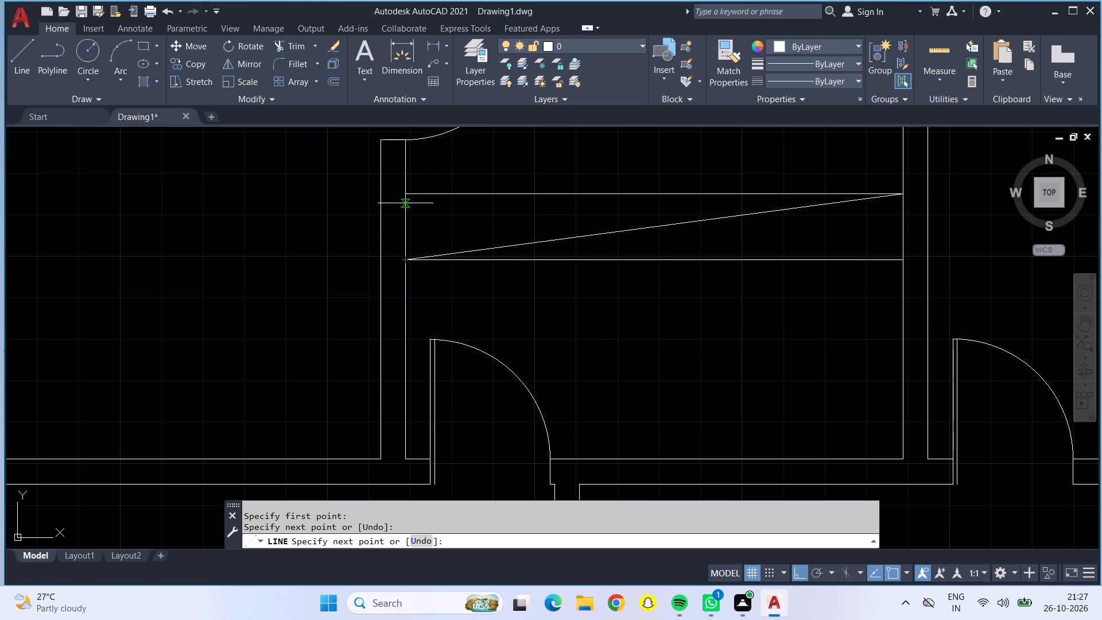
click(405, 193)
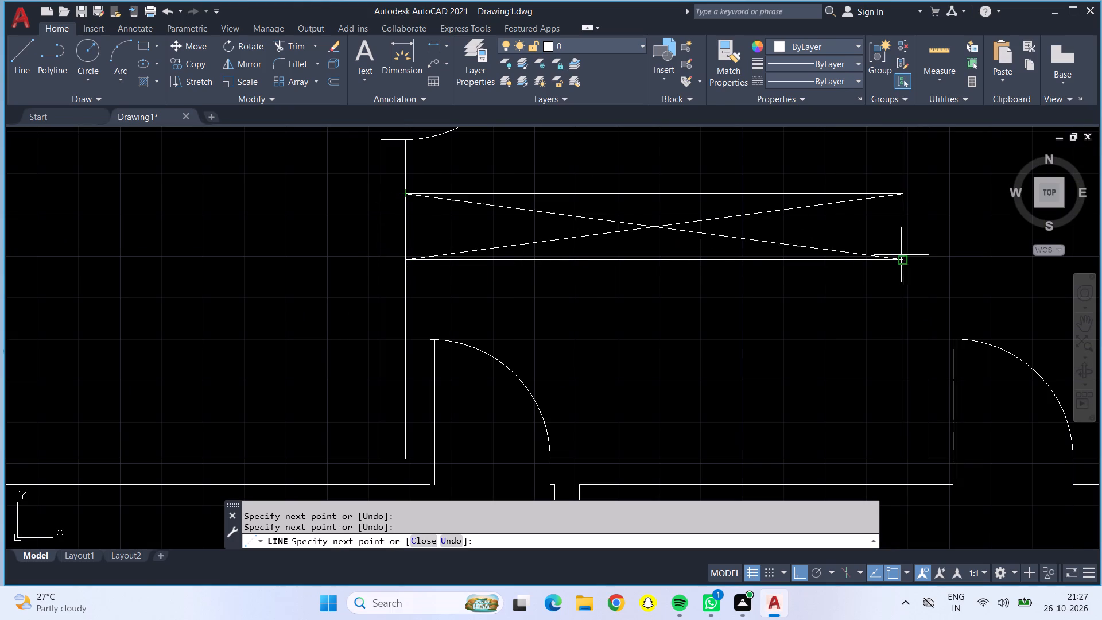
click(902, 257)
key(Escape)
Copy the WC from the furnished plan's 4'0" x 9'4" toilet to the top wall of the new plan's left corner toilet, with Ortho off.
scroll(847, 288, down, 4)
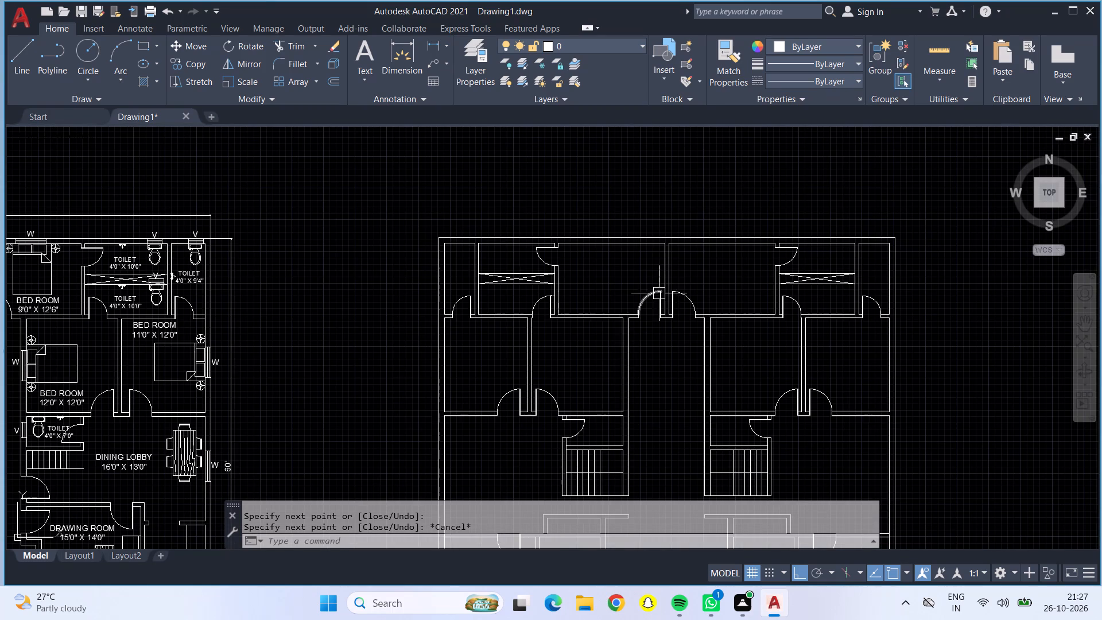
middle_drag(657, 362, 690, 336)
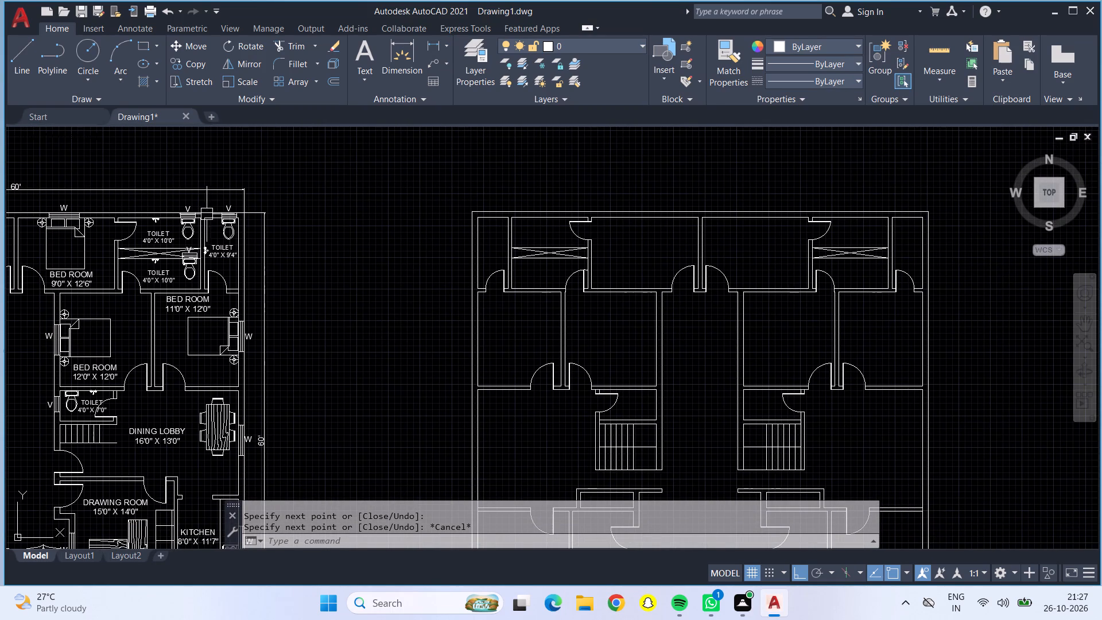
click(225, 232)
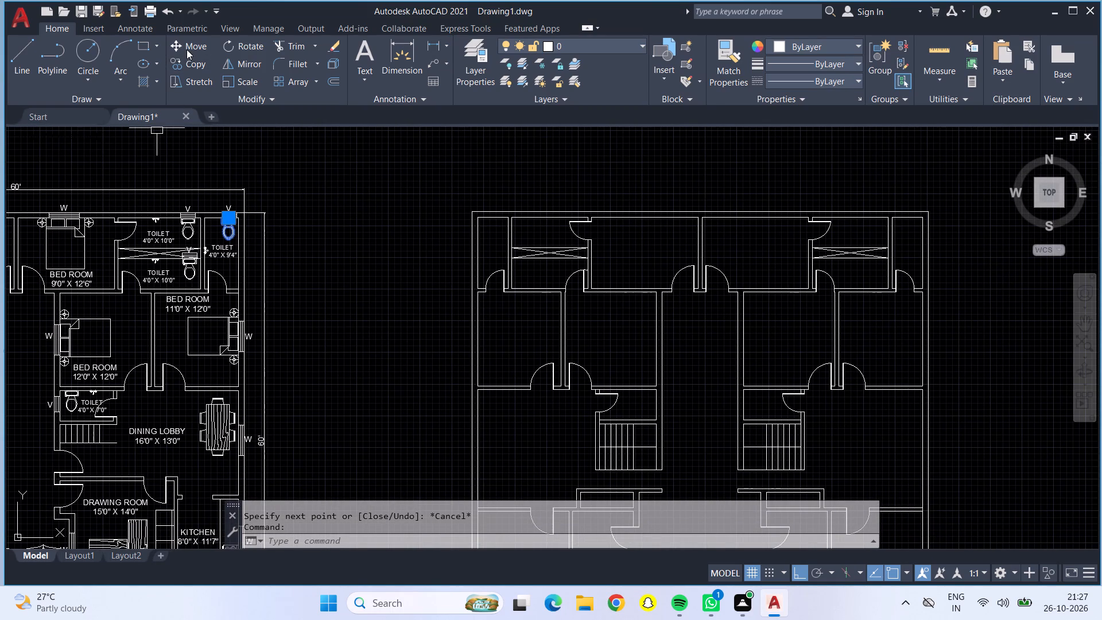
click(189, 64)
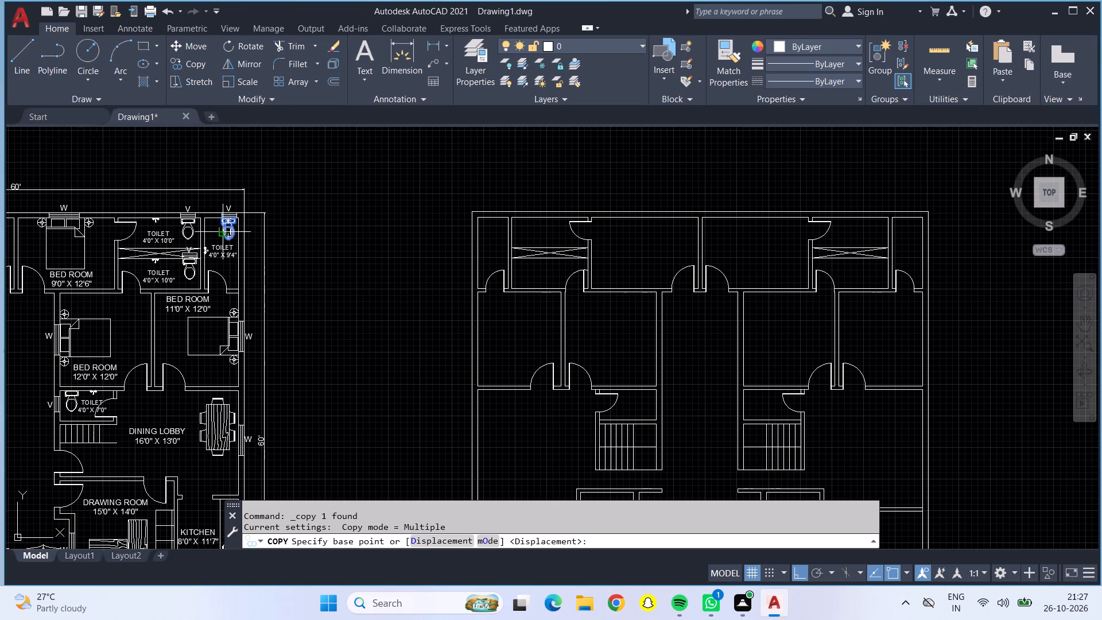
scroll(224, 229, up, 4)
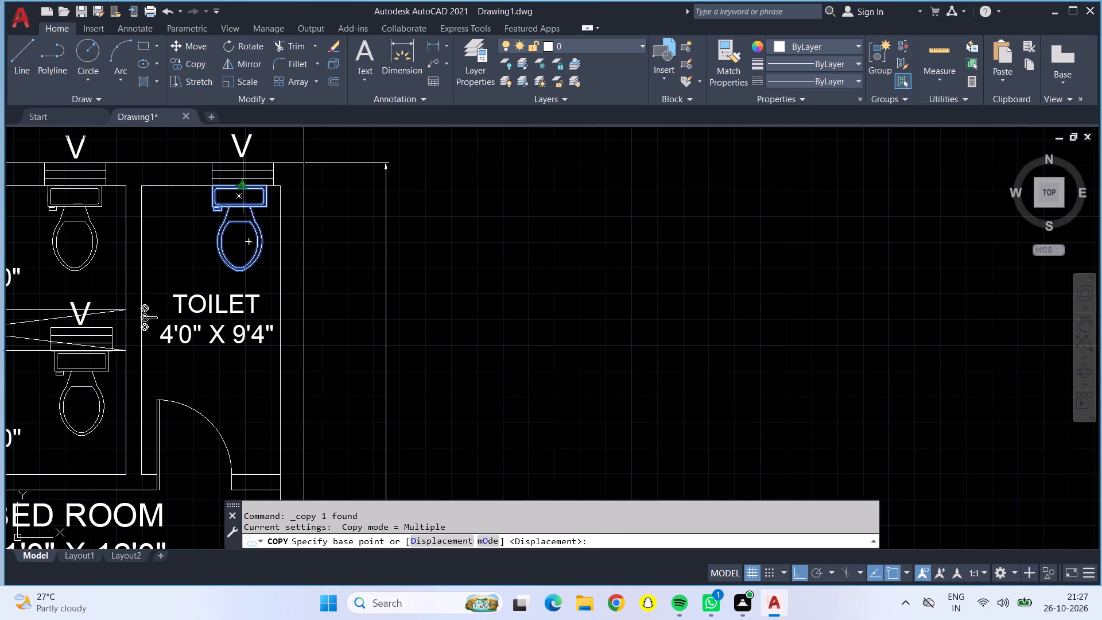
click(242, 183)
scroll(456, 231, down, 4)
scroll(597, 236, up, 2)
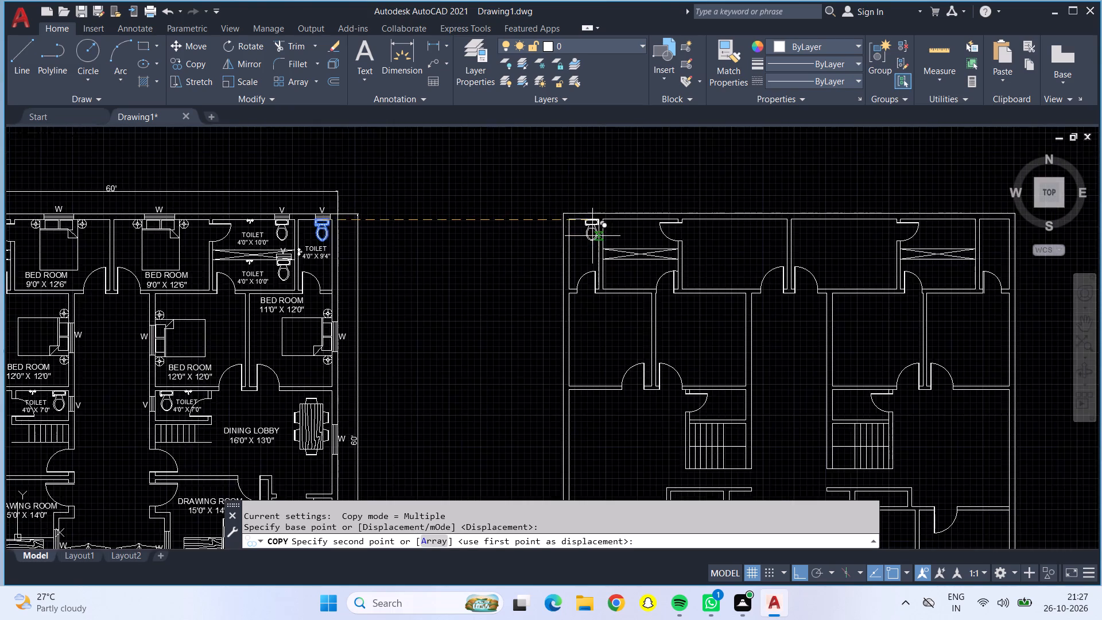
scroll(592, 236, up, 2)
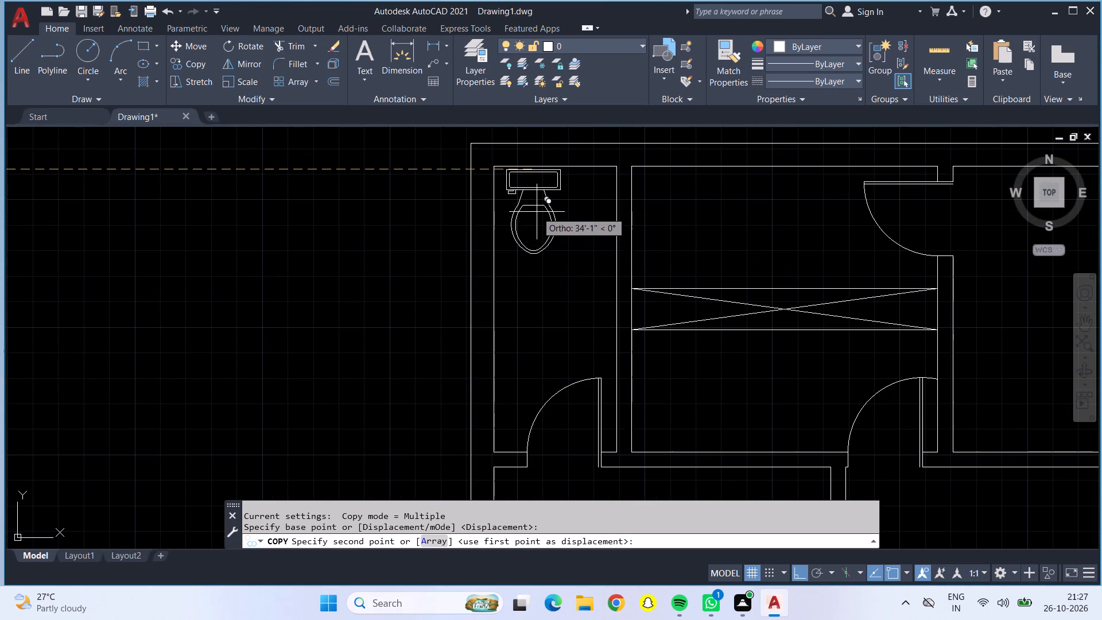
key(F8)
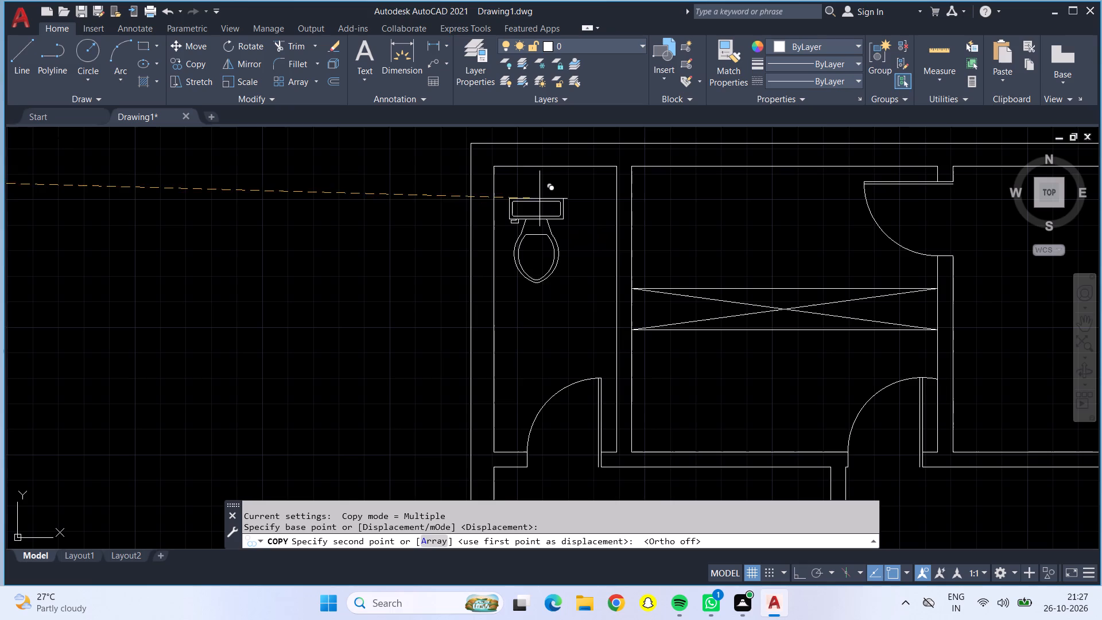
scroll(540, 166, up, 3)
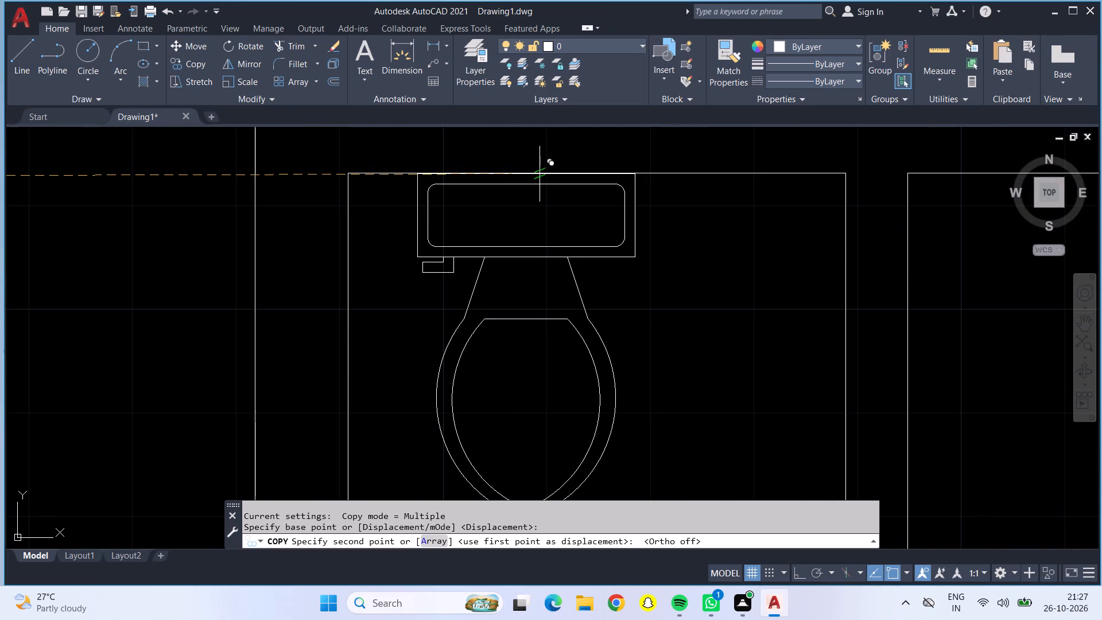
click(540, 176)
Place another copy of the WC against the top wall of the new plan's right corner toilet.
scroll(542, 176, down, 4)
scroll(875, 212, down, 2)
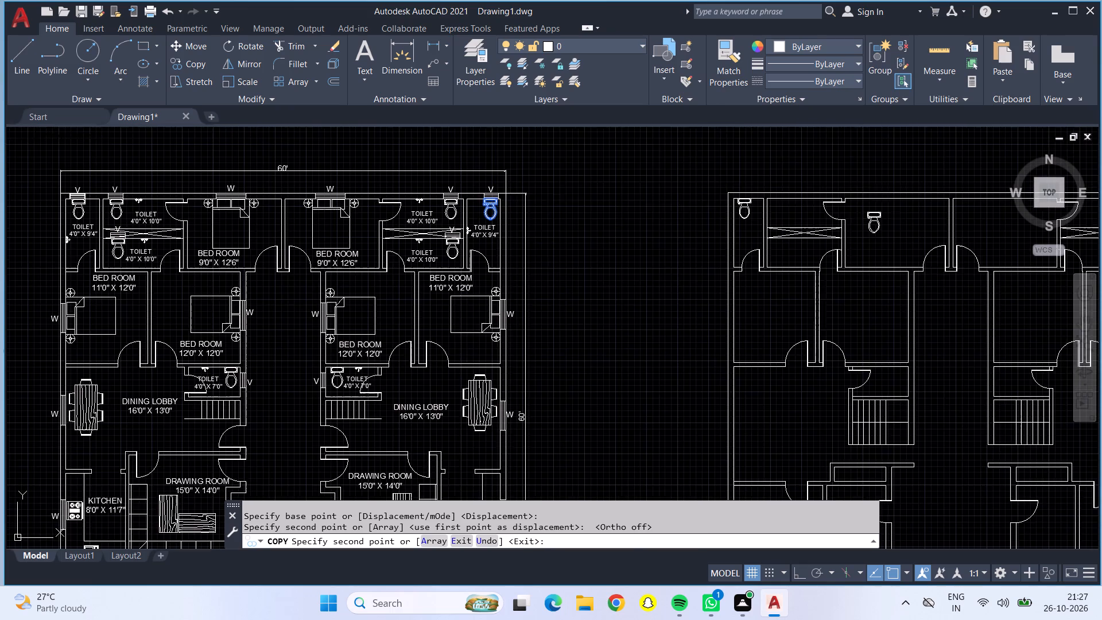
middle_drag(875, 213, 495, 200)
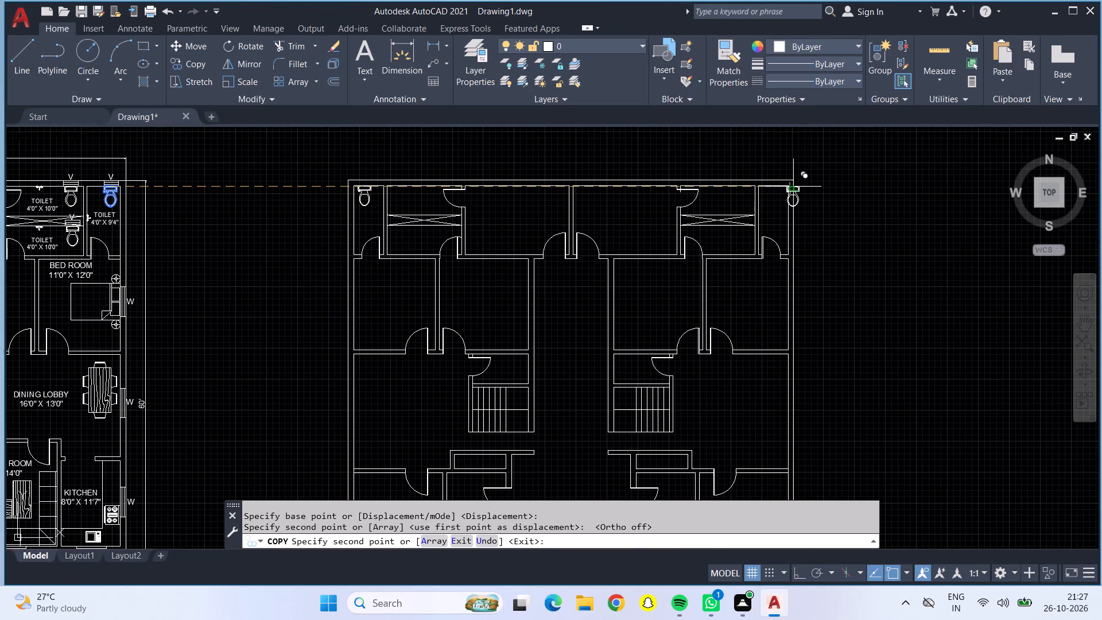
scroll(795, 187, up, 2)
scroll(739, 178, up, 3)
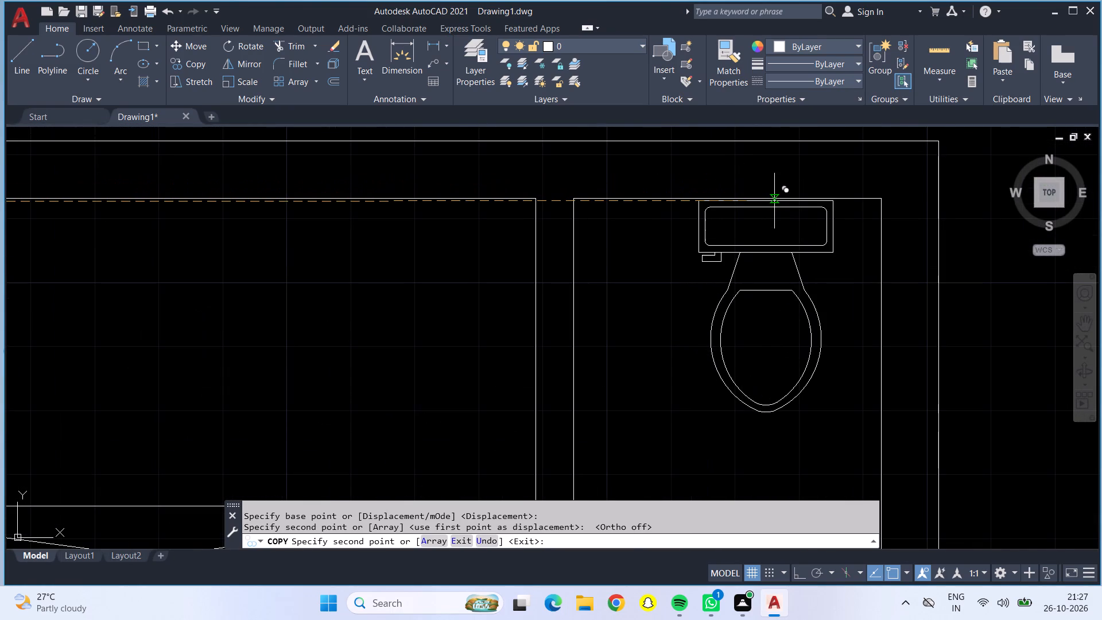
click(775, 201)
Place WC copies in the right unit's two toilets above and below the crossed shaft, near their outer side.
scroll(775, 201, down, 5)
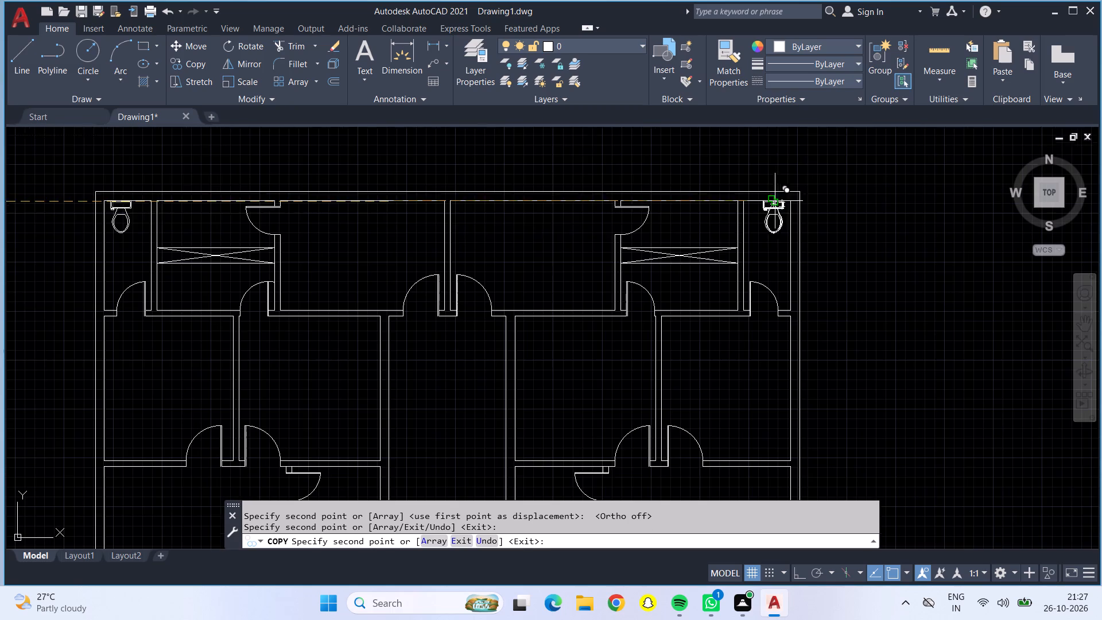
scroll(703, 204, up, 4)
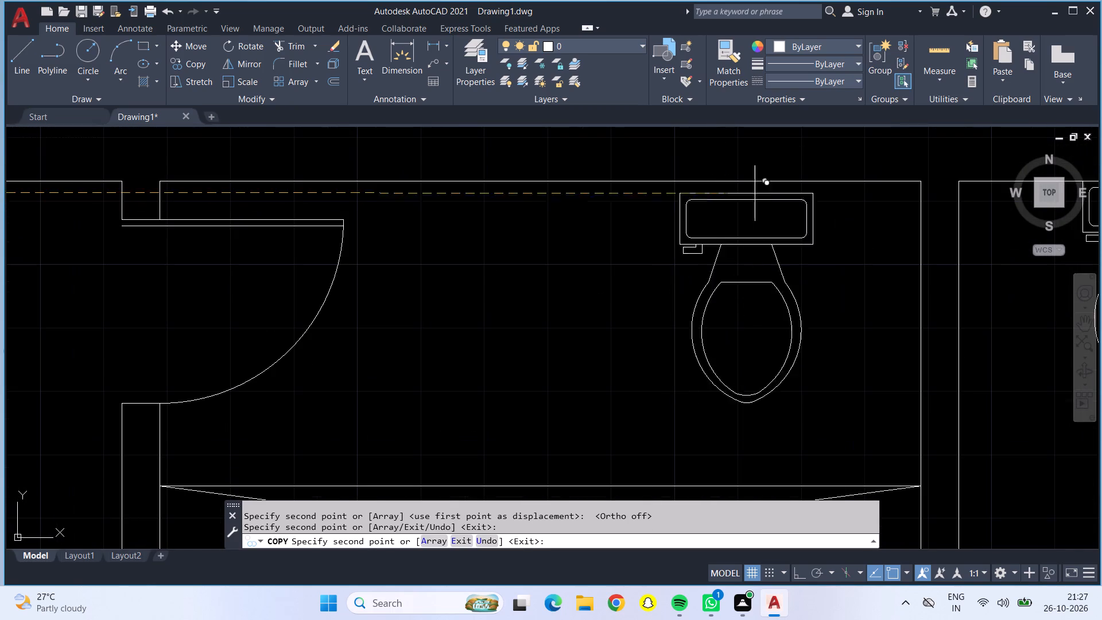
click(811, 185)
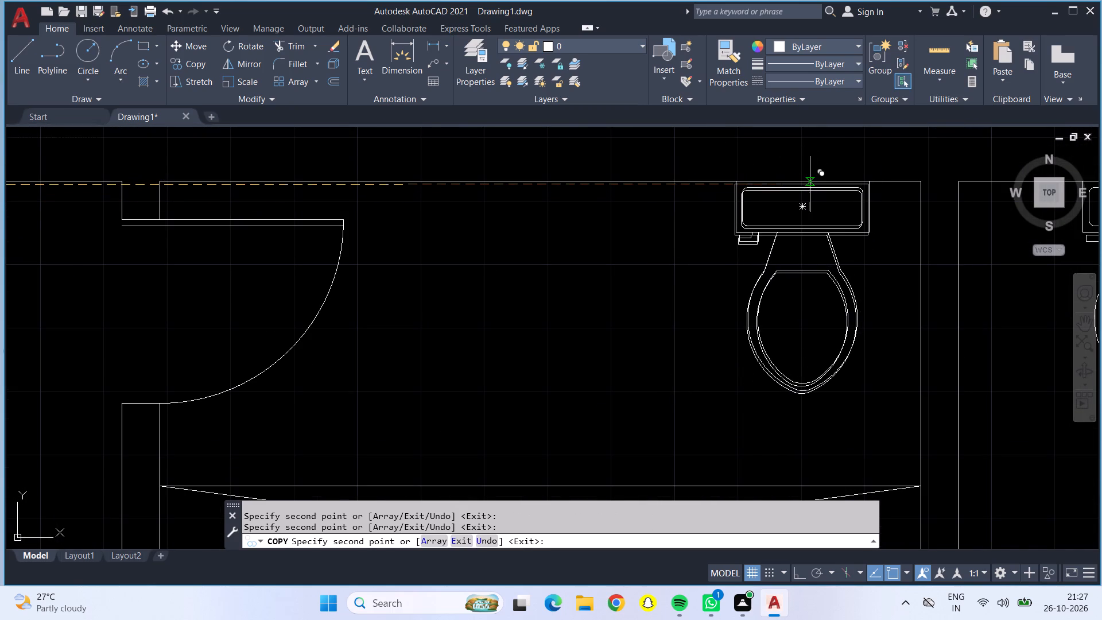
scroll(794, 234, down, 4)
scroll(783, 307, up, 4)
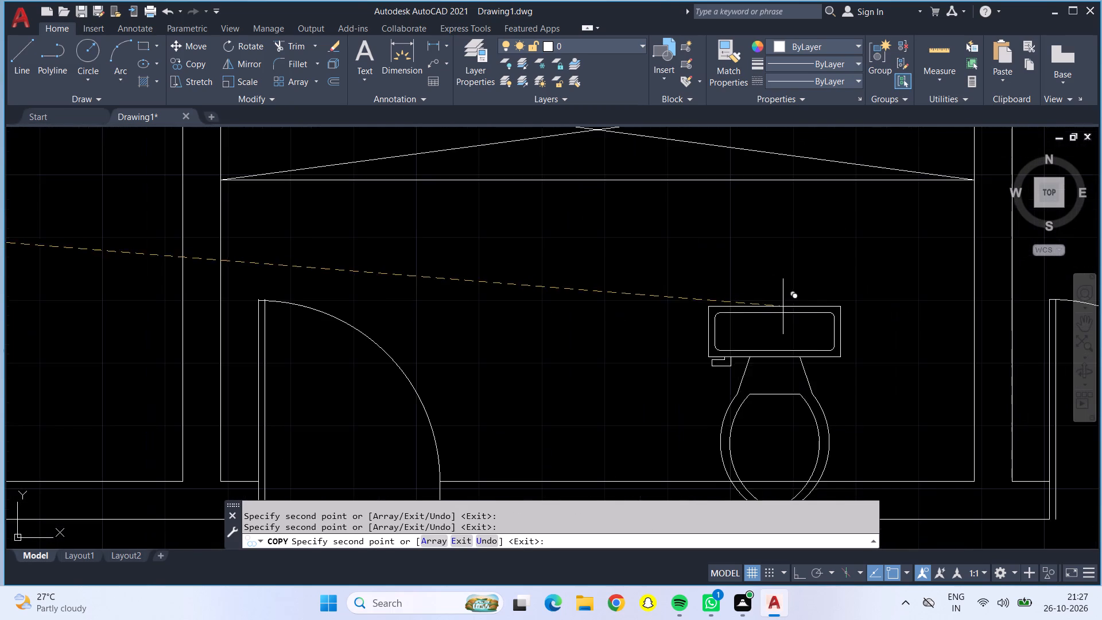
click(844, 184)
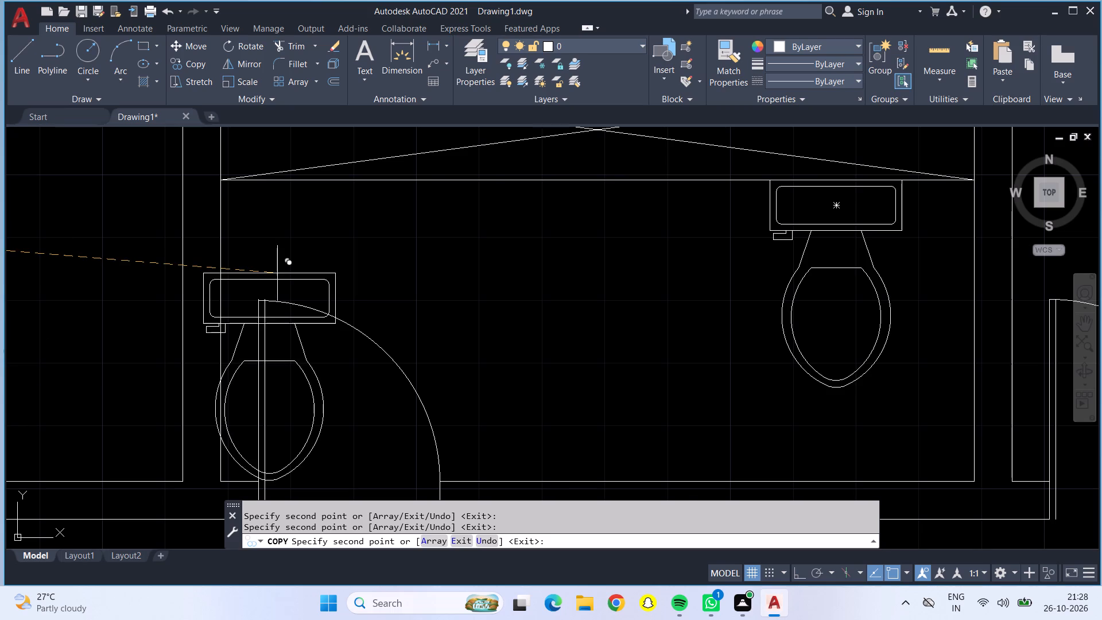
Place WC copies in the left unit's two toilets above and below the crossed shaft, near their outer side.
scroll(661, 327, down, 2)
scroll(589, 252, down, 2)
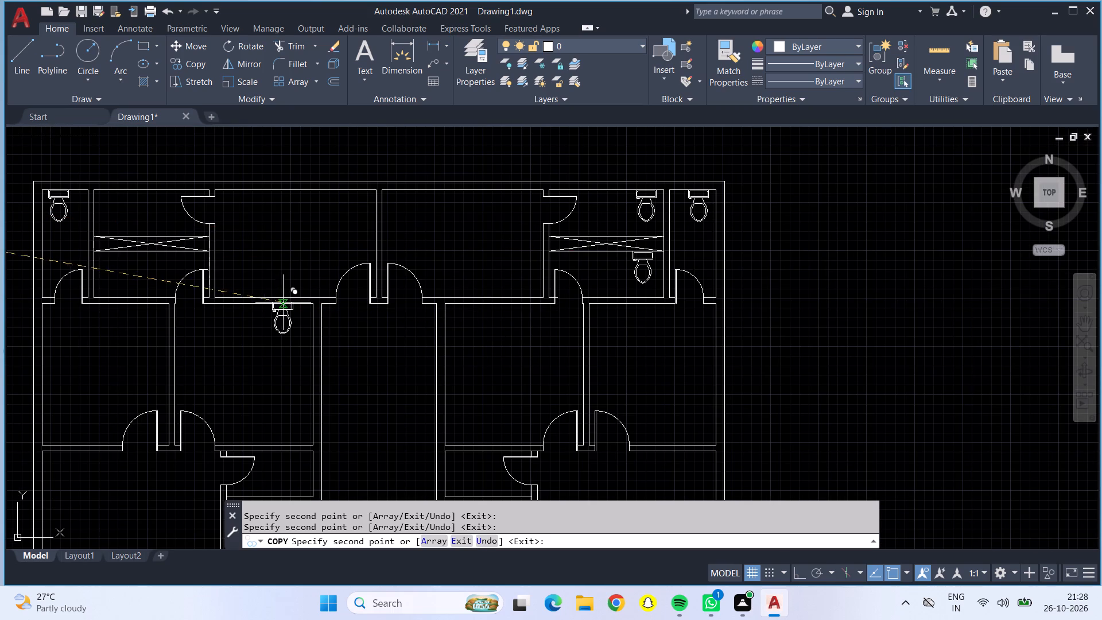
scroll(96, 225, up, 2)
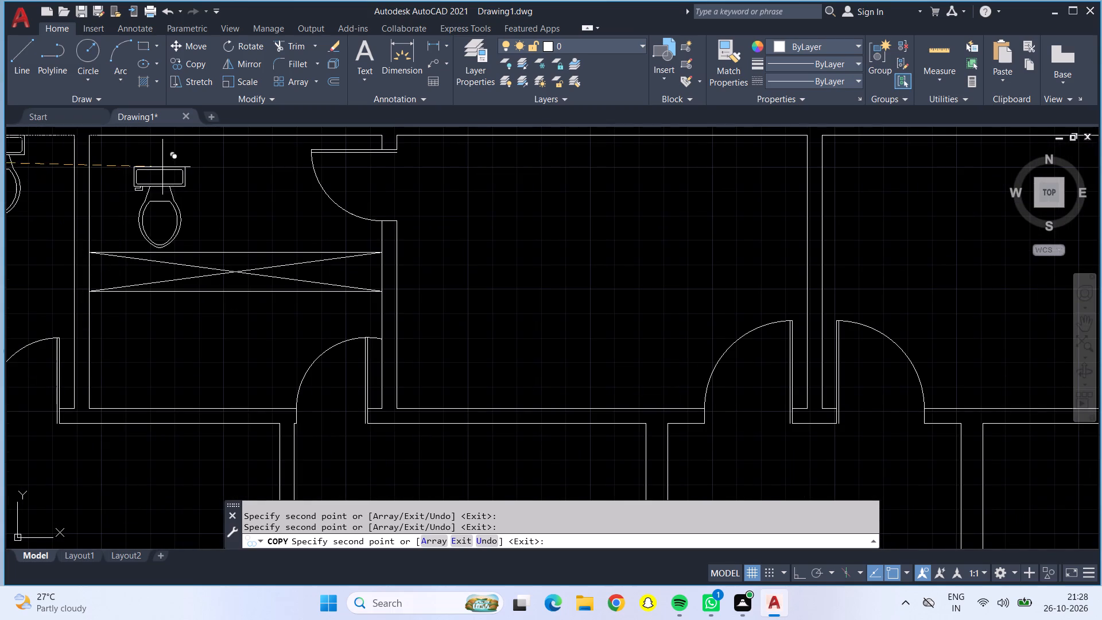
middle_drag(164, 166, 234, 311)
scroll(194, 297, up, 2)
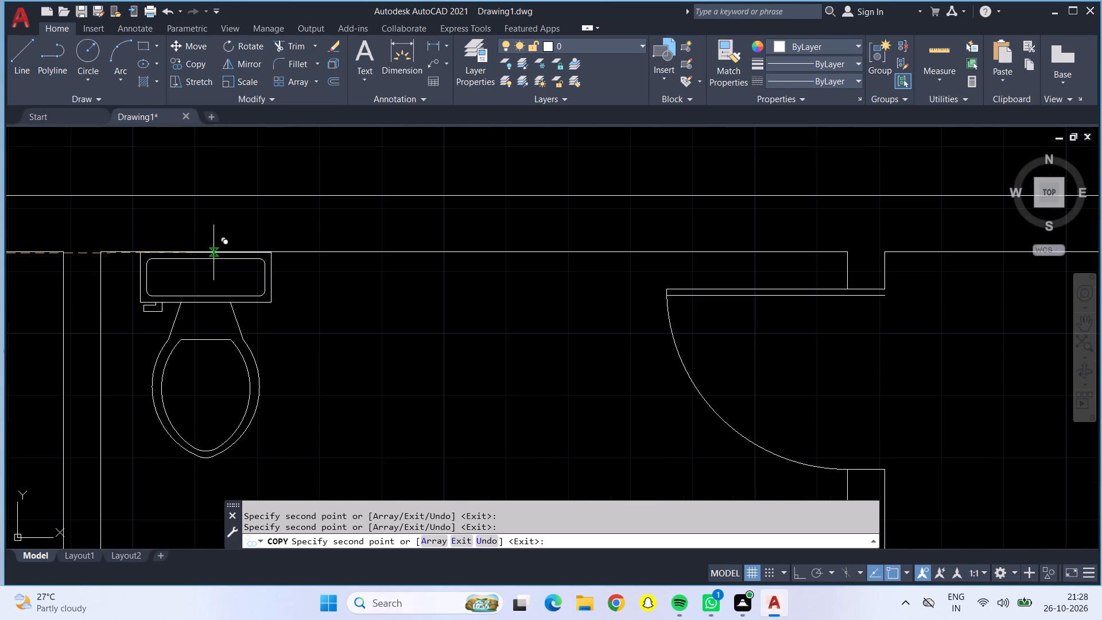
click(214, 253)
scroll(214, 253, up, 1)
scroll(214, 255, down, 4)
scroll(213, 347, up, 3)
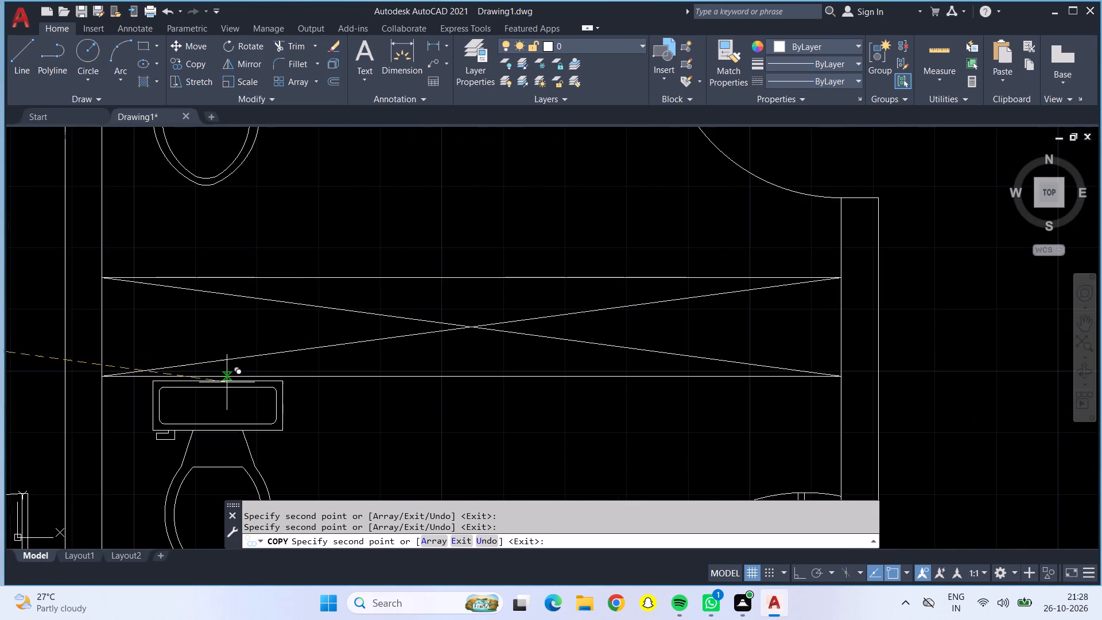
click(220, 377)
Place WC copies against the top walls of the two small toilets above the left and right staircases, and finish copying.
scroll(220, 377, down, 6)
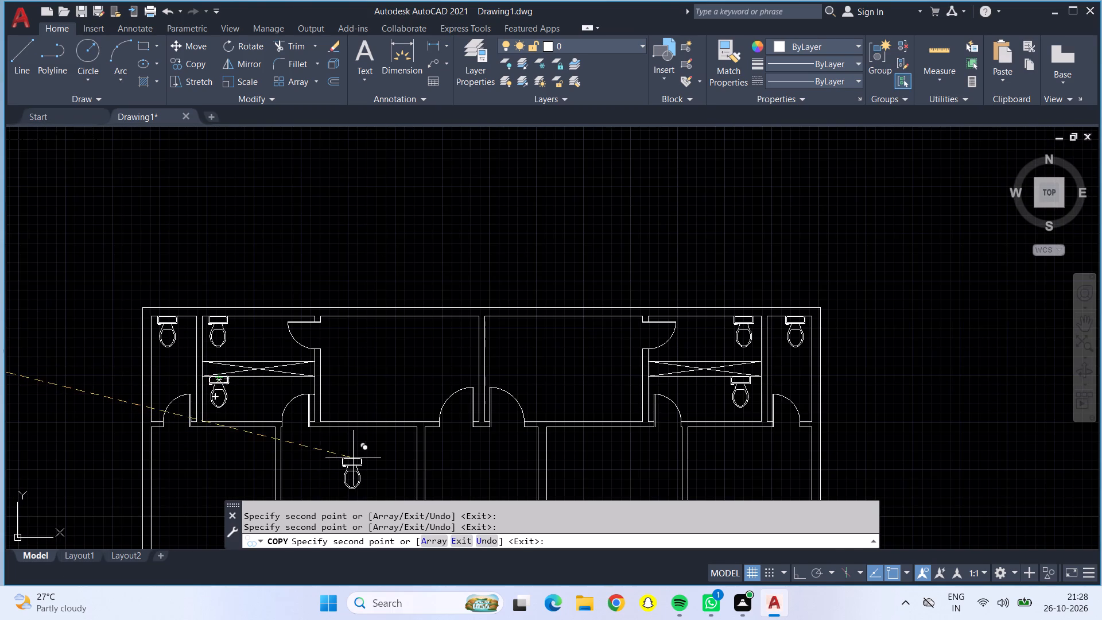
middle_drag(359, 458, 342, 288)
scroll(394, 431, up, 2)
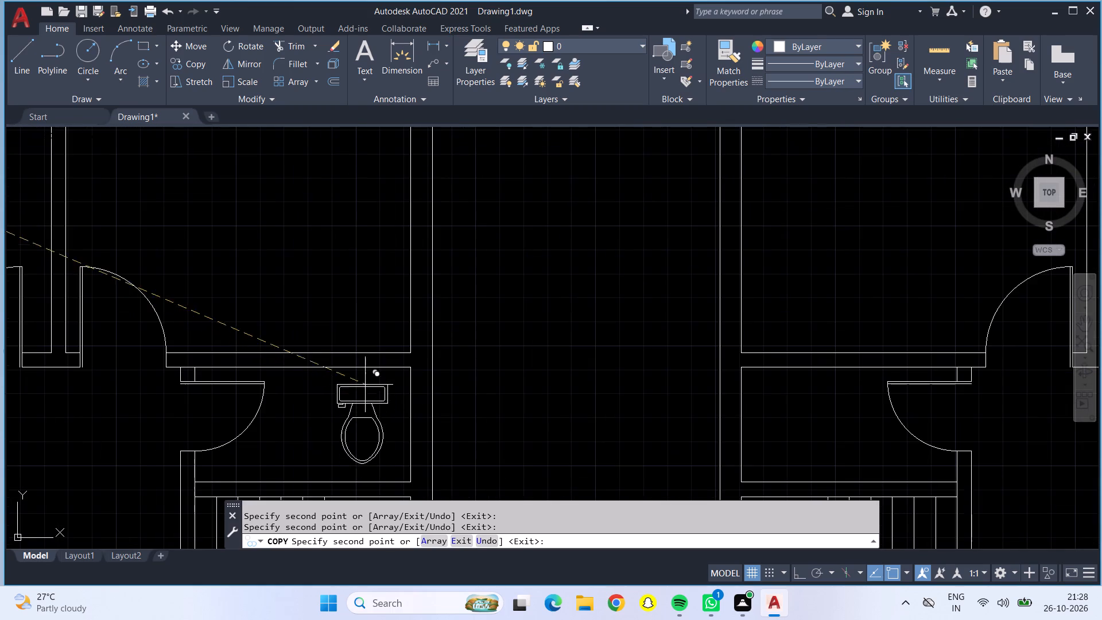
scroll(368, 381, up, 1)
click(366, 361)
scroll(370, 373, up, 1)
scroll(370, 373, down, 4)
scroll(526, 383, up, 4)
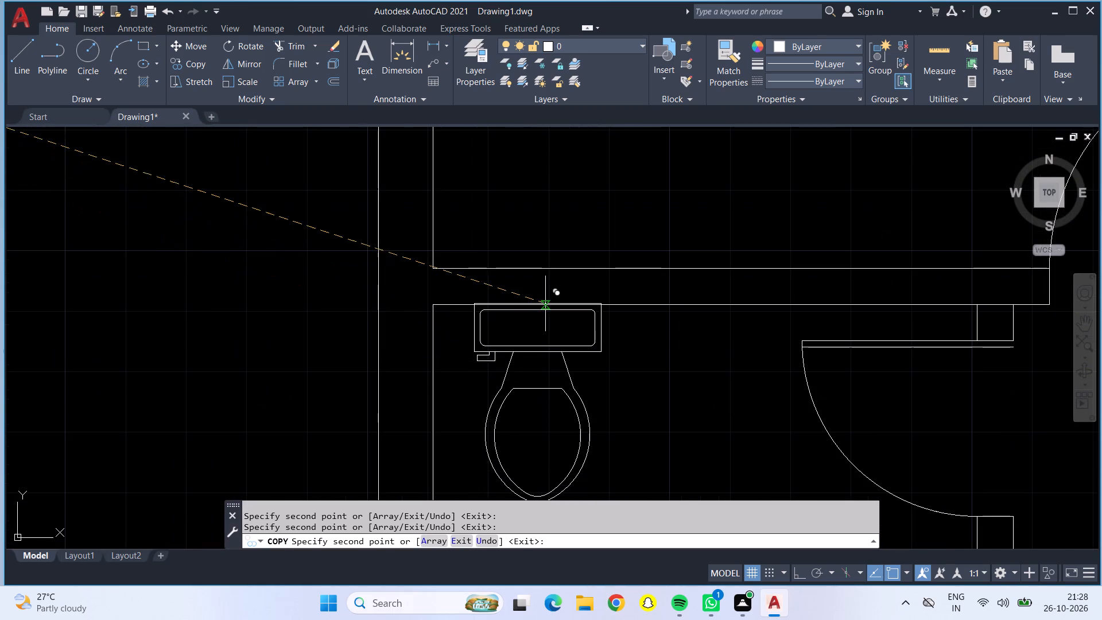
click(545, 304)
scroll(541, 304, down, 5)
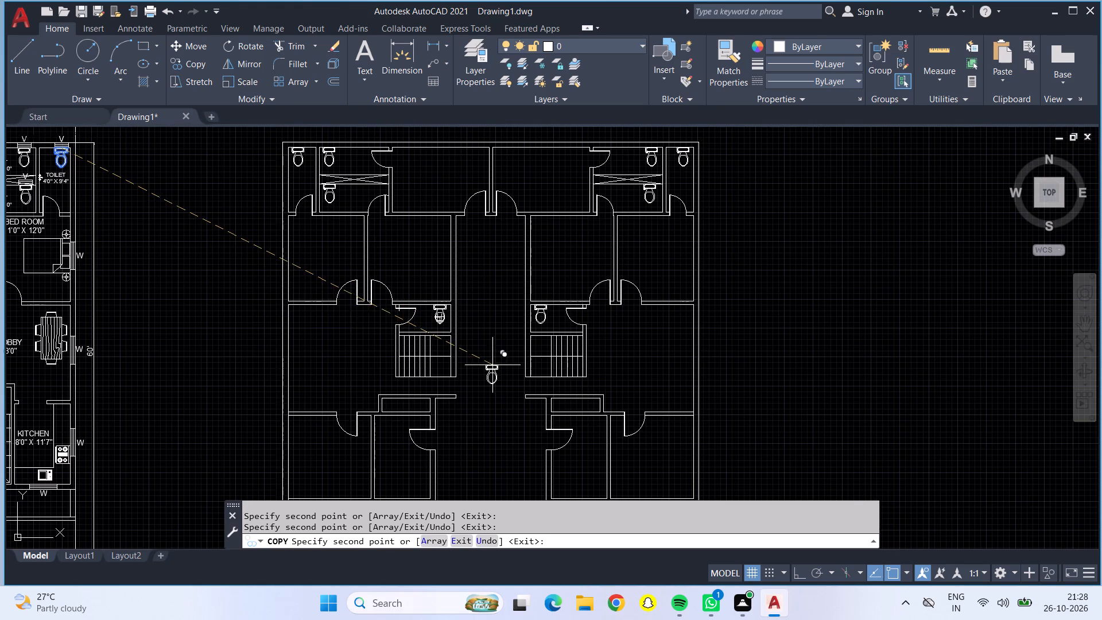
scroll(494, 365, down, 1)
key(Escape)
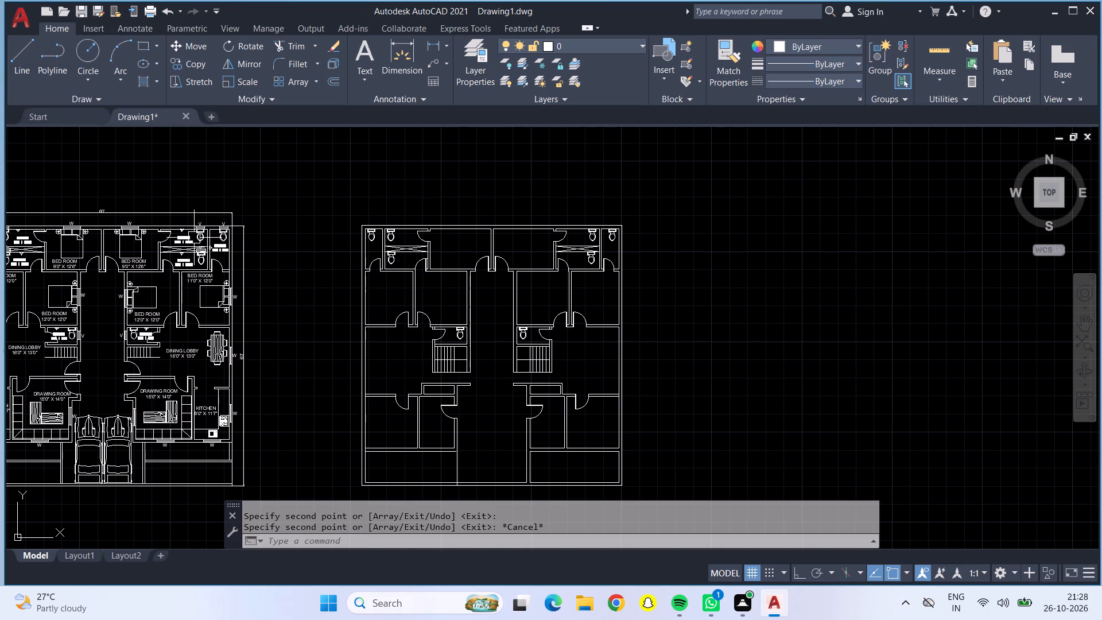
Copy the tap fixture from the furnished plan's upper 4'0" x 10'0" toilet to the top walls of the left unit's two shaft-side toilets.
scroll(151, 235, up, 4)
scroll(272, 214, up, 2)
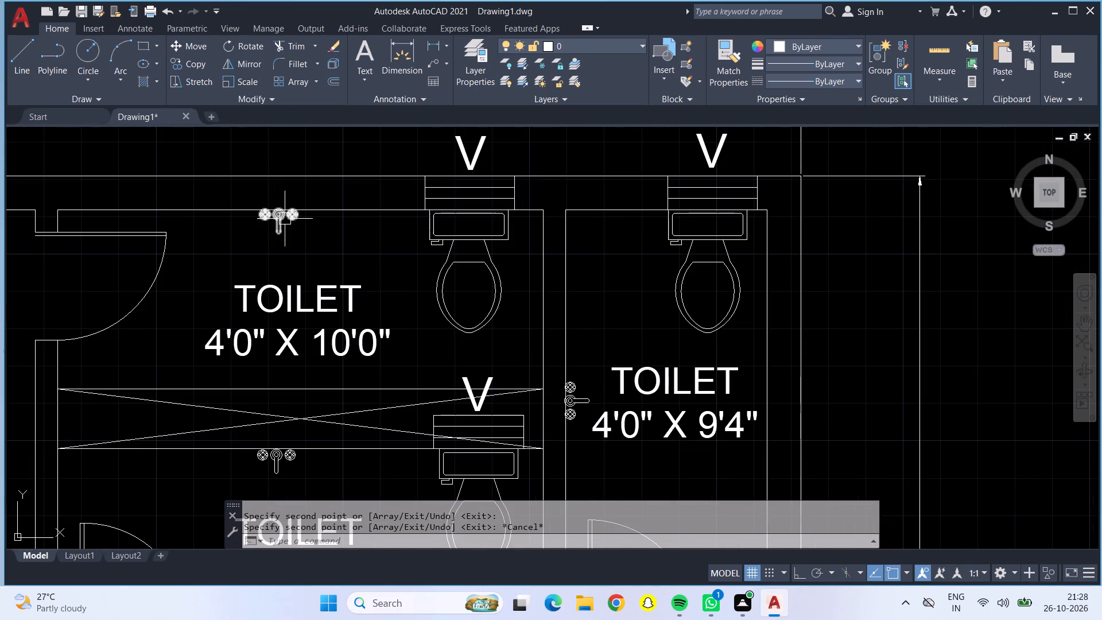
drag(285, 220, 269, 230)
click(205, 65)
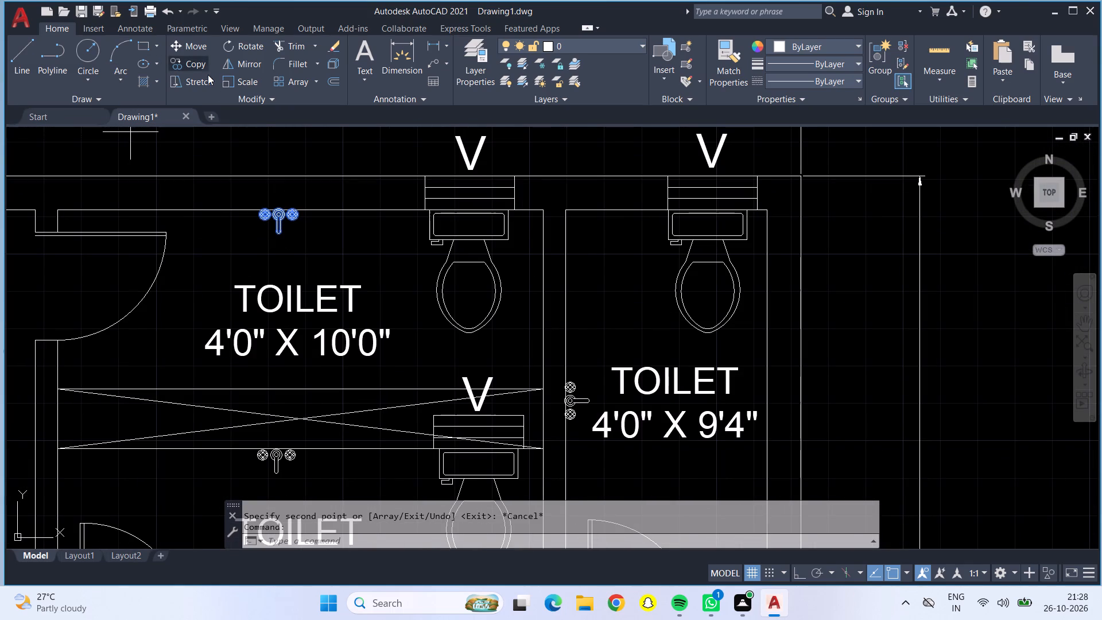
click(274, 227)
scroll(377, 242, down, 4)
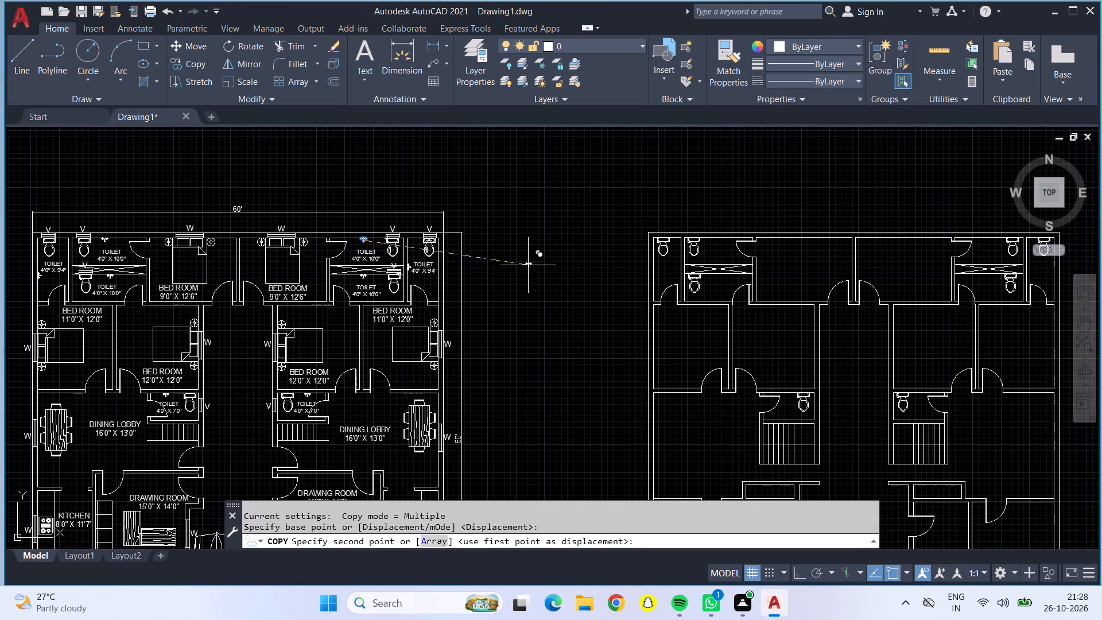
scroll(697, 280, up, 2)
scroll(747, 280, up, 2)
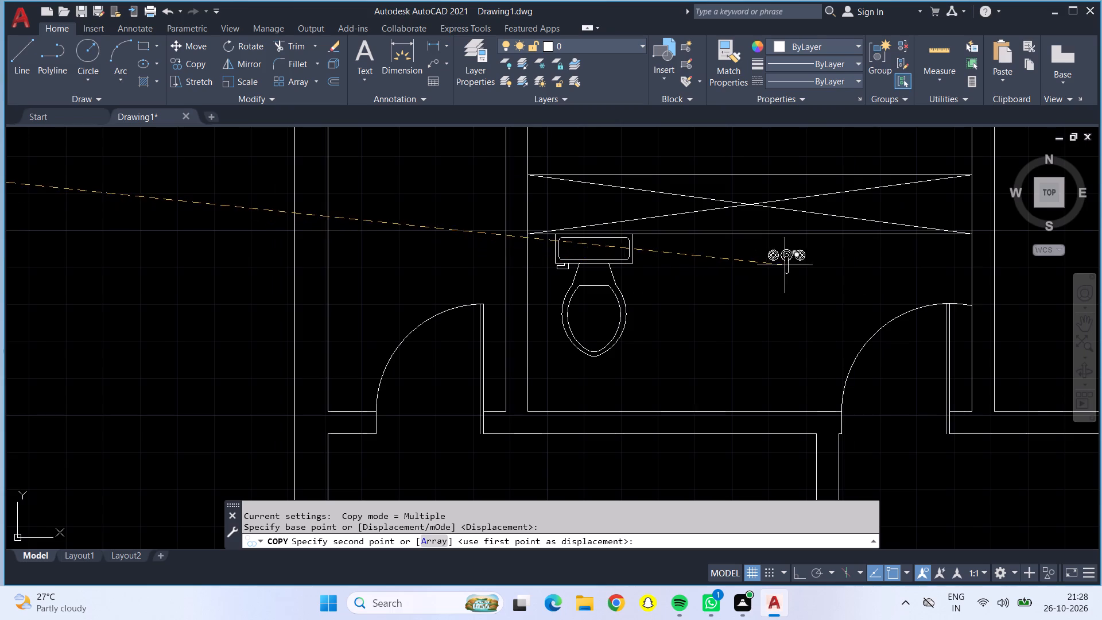
click(808, 250)
scroll(773, 261, down, 1)
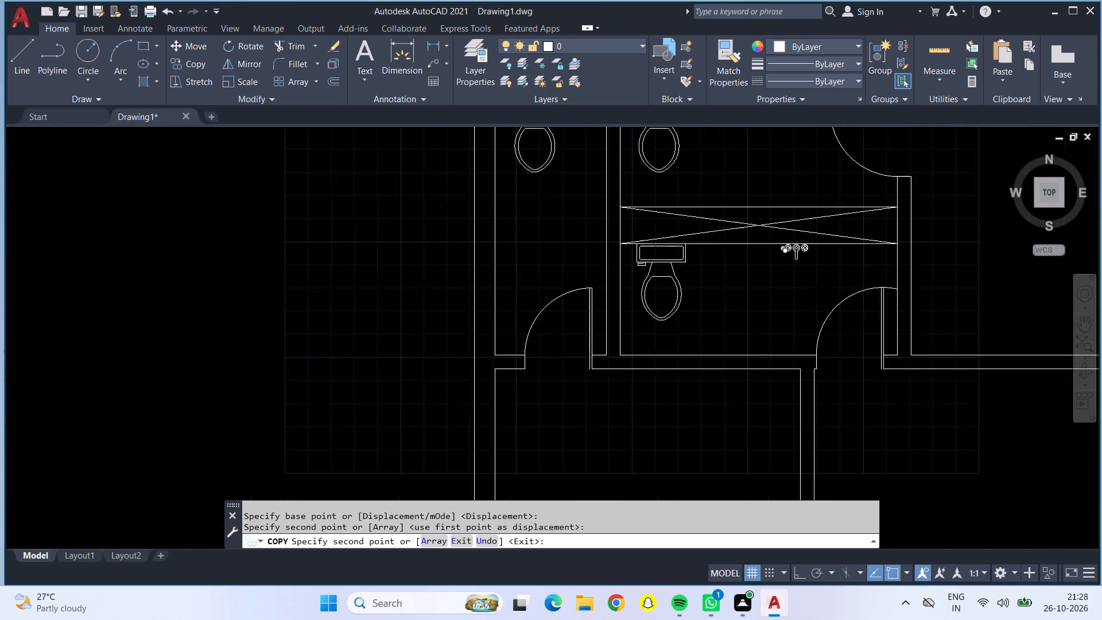
scroll(771, 261, down, 1)
scroll(750, 173, up, 3)
middle_drag(787, 189, 793, 235)
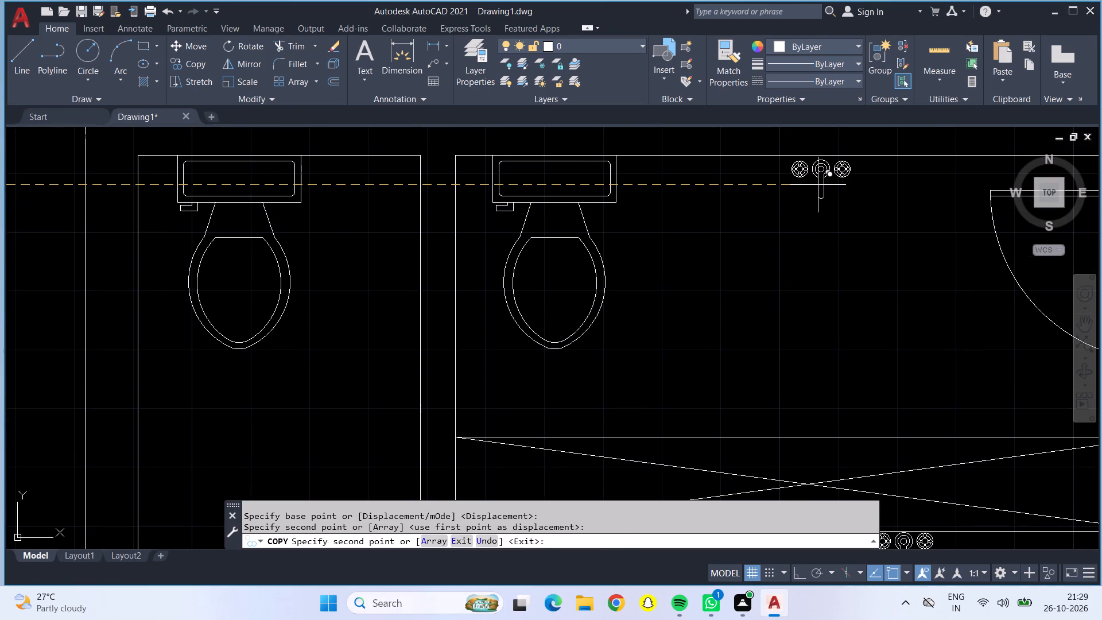
click(818, 180)
Place tap copies at the top wall of the right unit's upper shaft-side toilet and near the bottom wall of the lower one.
scroll(815, 191, down, 5)
middle_drag(893, 227, 346, 297)
scroll(522, 274, down, 1)
scroll(523, 274, up, 3)
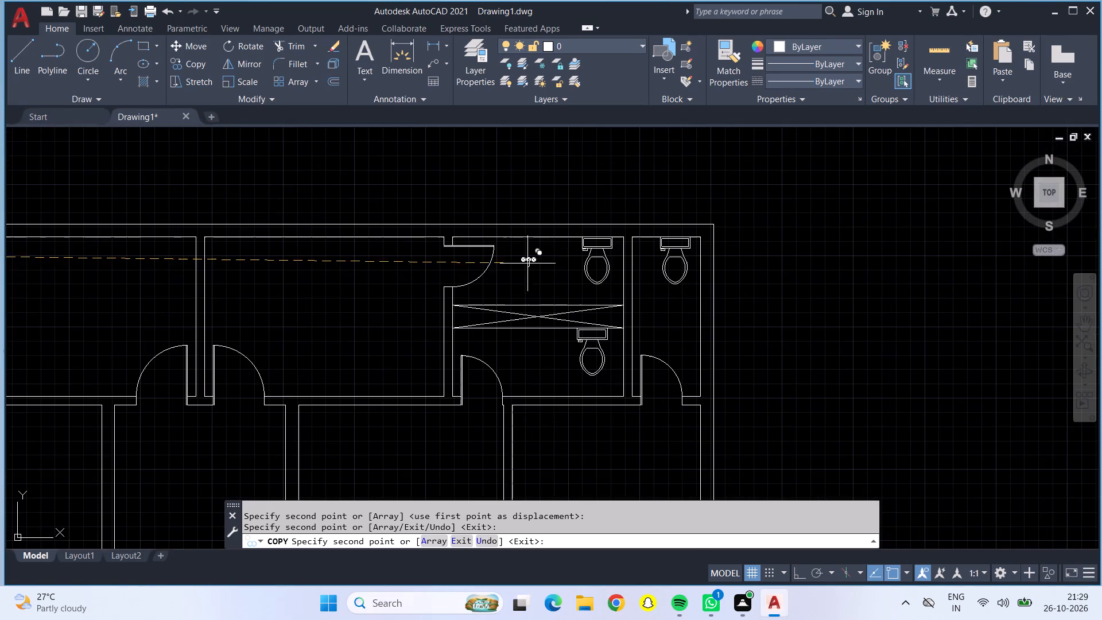
scroll(533, 242, up, 4)
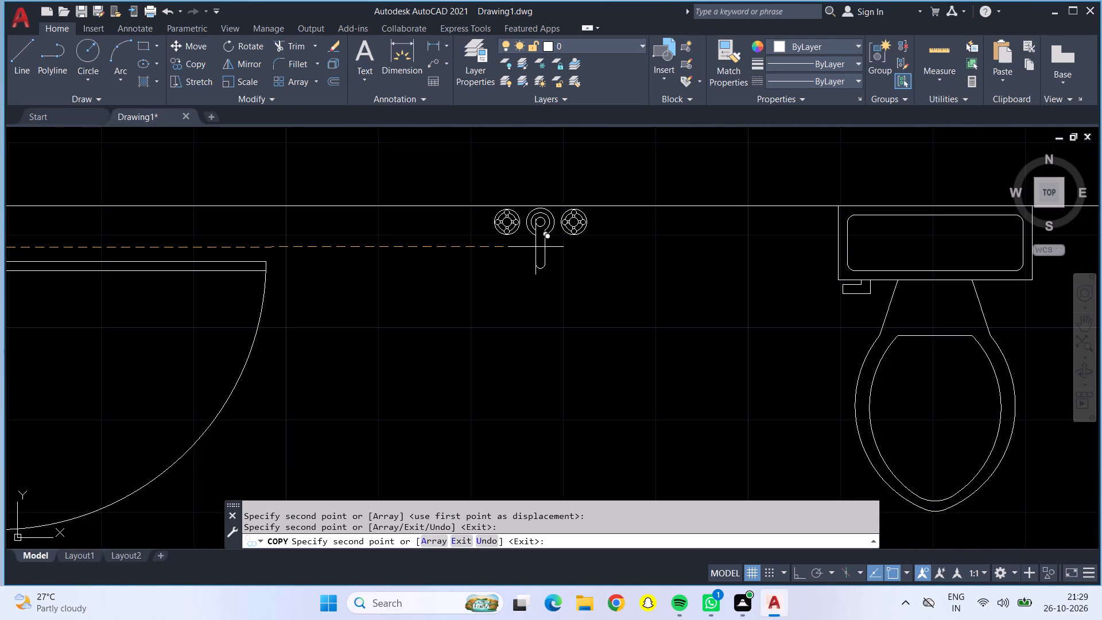
click(536, 247)
scroll(536, 247, down, 5)
scroll(565, 485, up, 3)
middle_drag(542, 463, 502, 324)
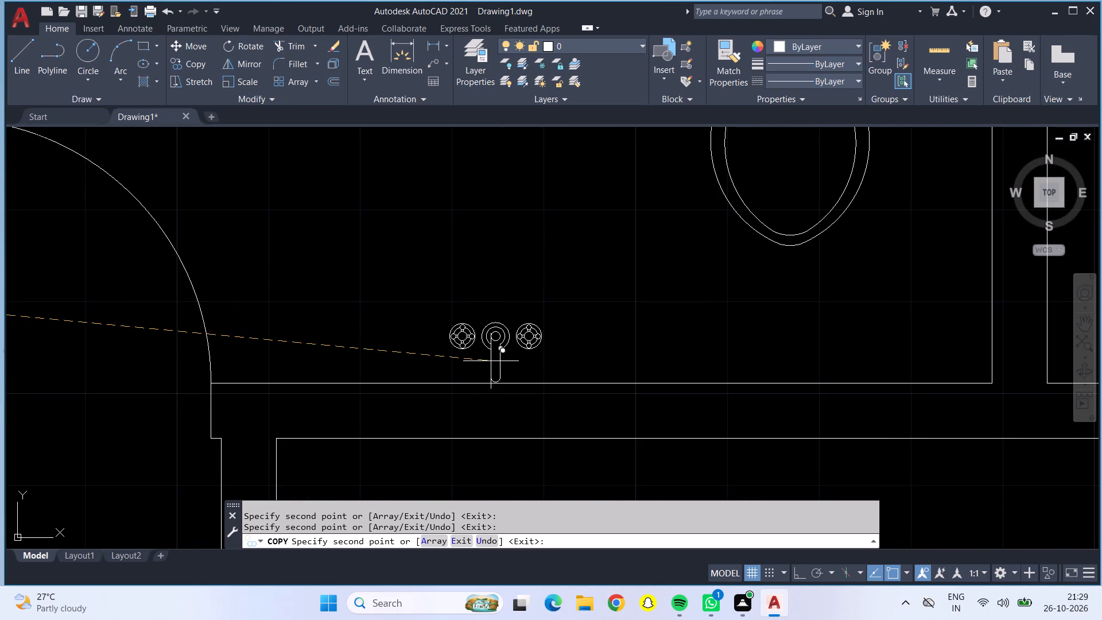
scroll(491, 356, up, 1)
scroll(491, 356, down, 1)
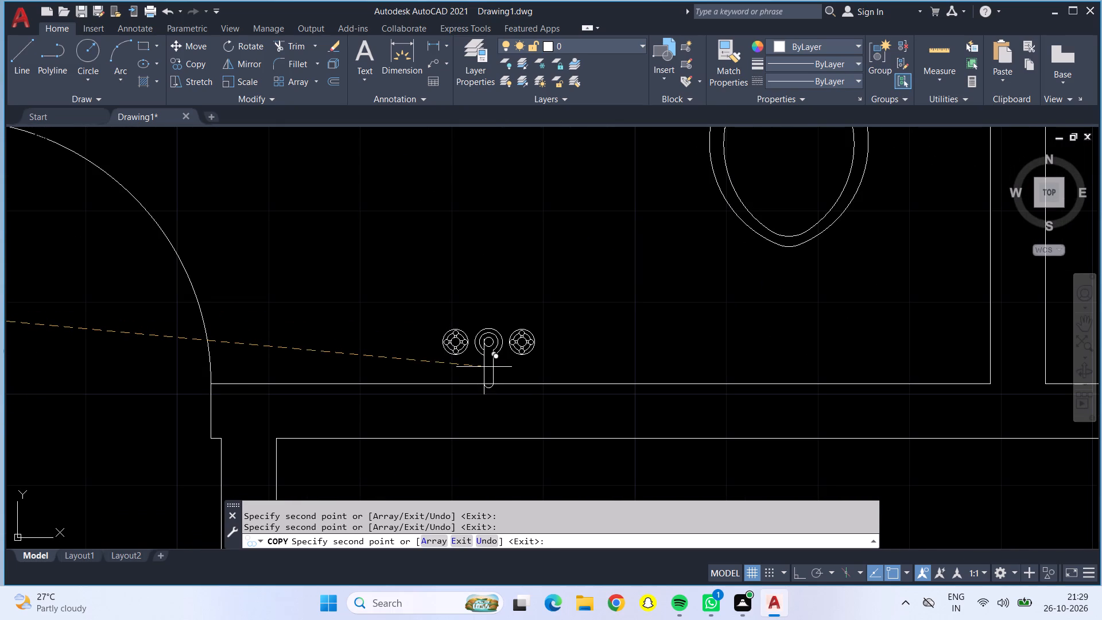
click(475, 362)
Place tap copies near the bottom walls of the two small toilets above the left and right staircases, and finish copying.
scroll(472, 362, down, 6)
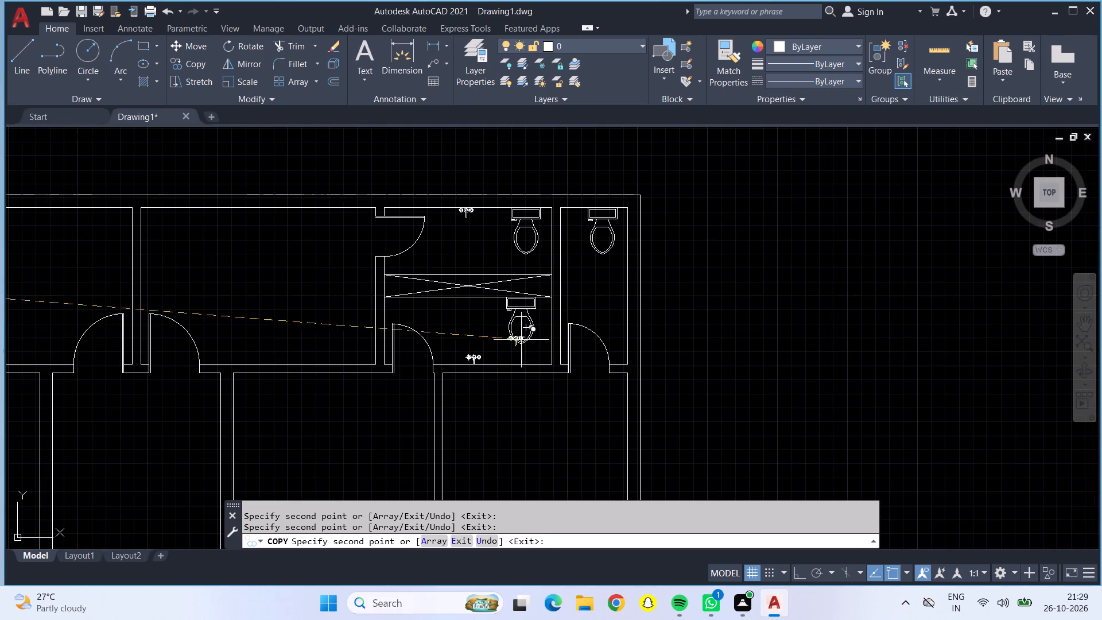
scroll(585, 299, down, 2)
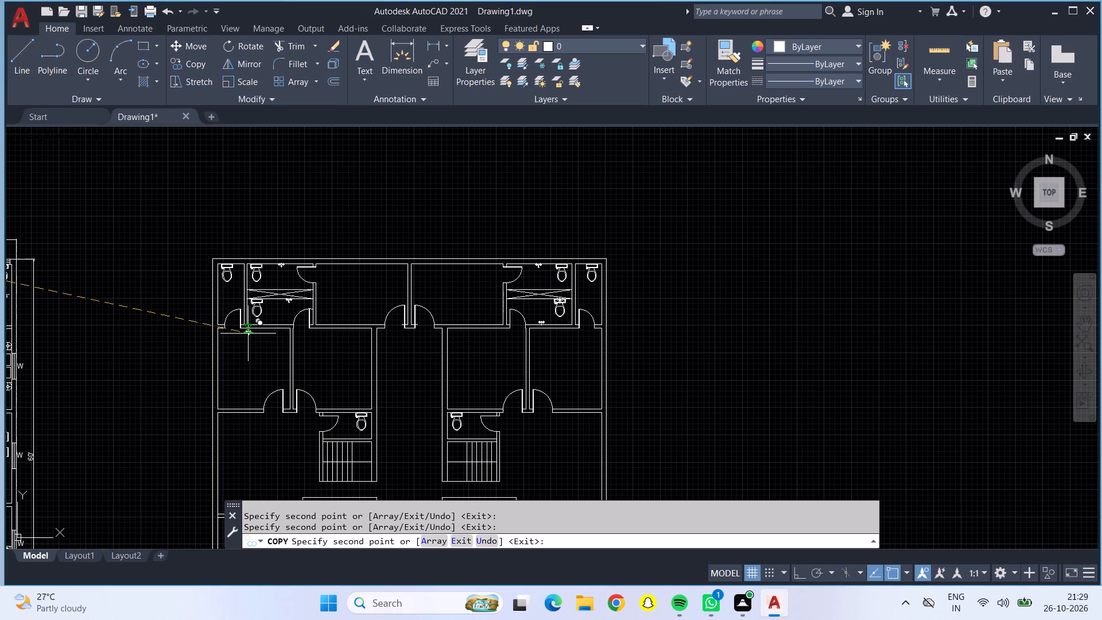
scroll(336, 434, up, 5)
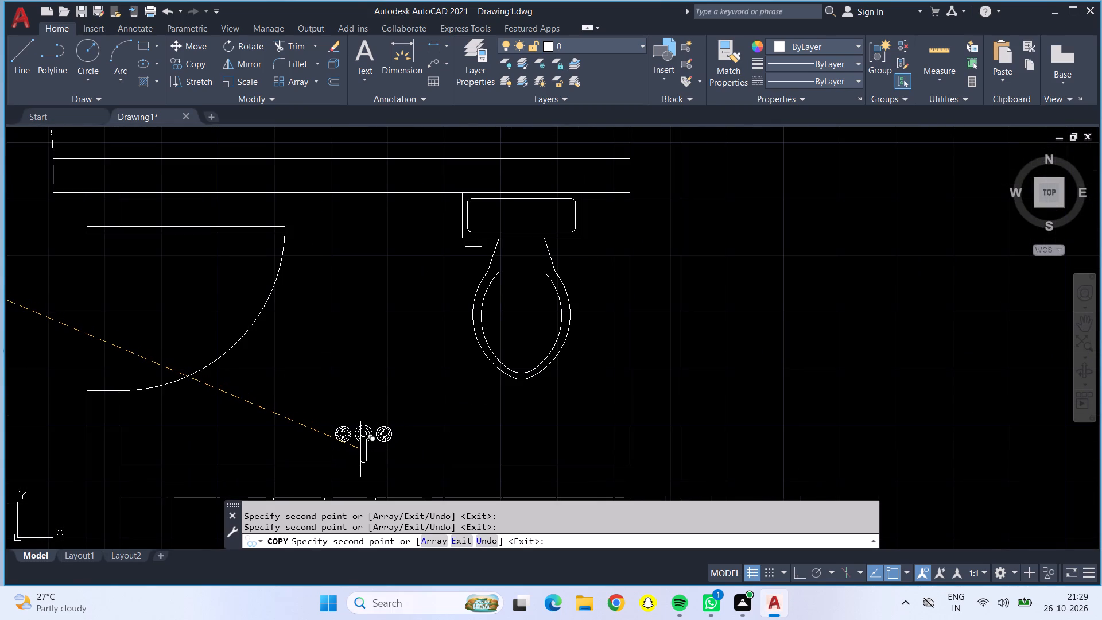
click(360, 449)
scroll(360, 449, down, 4)
scroll(704, 439, up, 2)
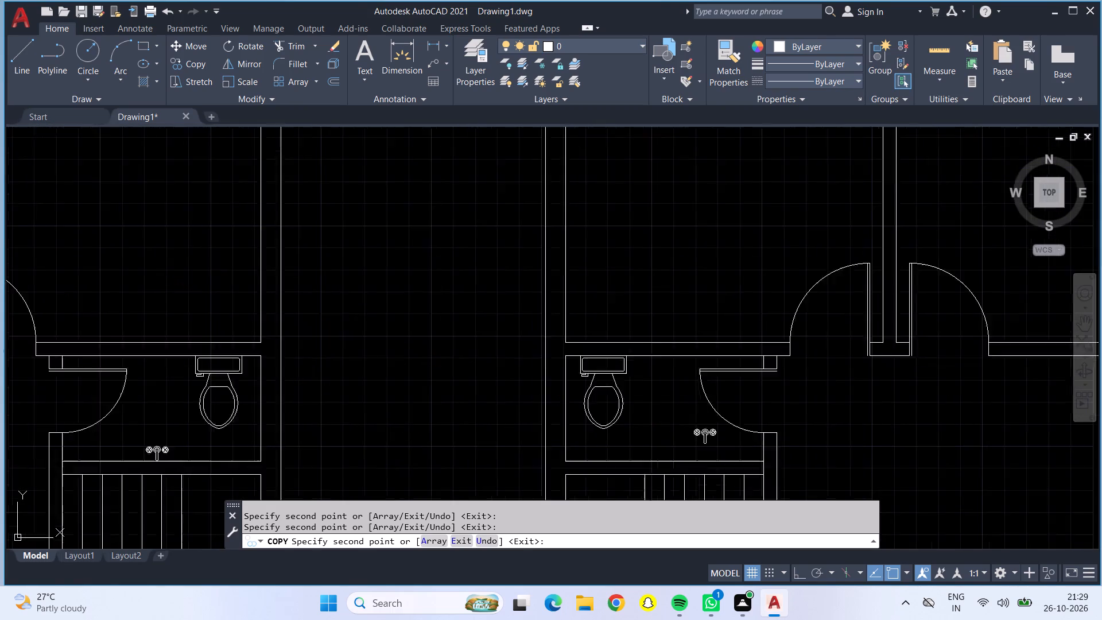
scroll(669, 469, up, 2)
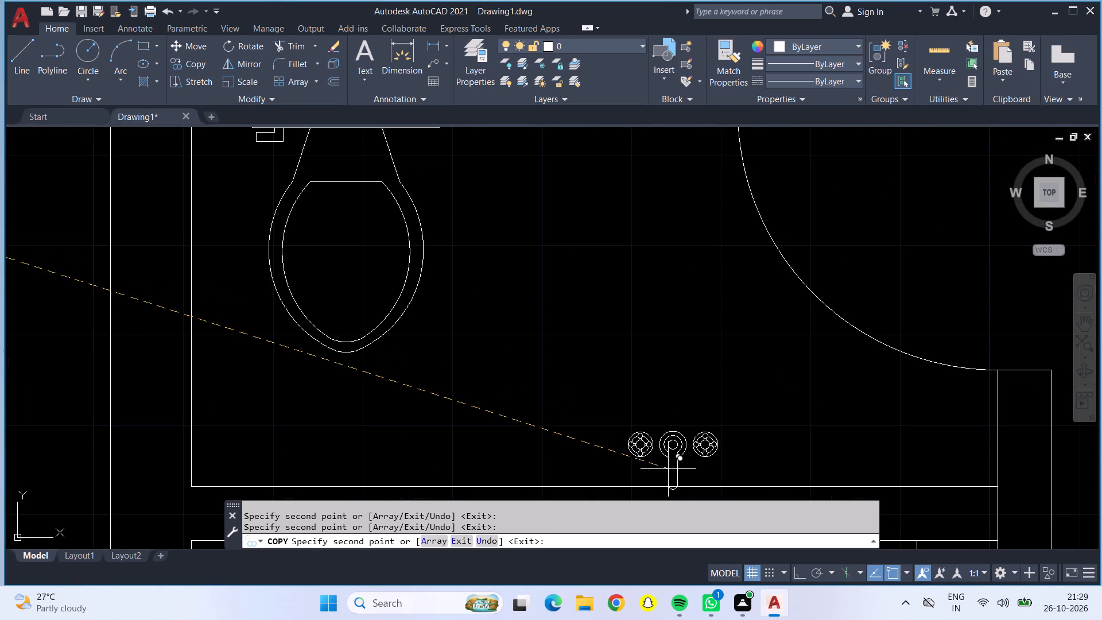
click(670, 466)
scroll(661, 466, down, 3)
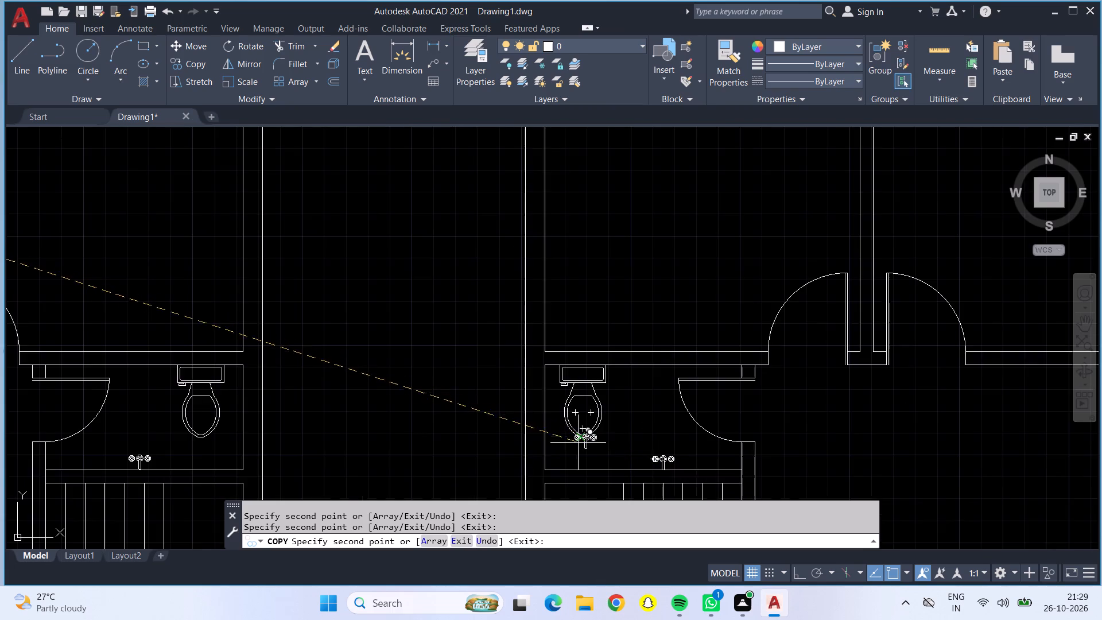
scroll(525, 436, down, 4)
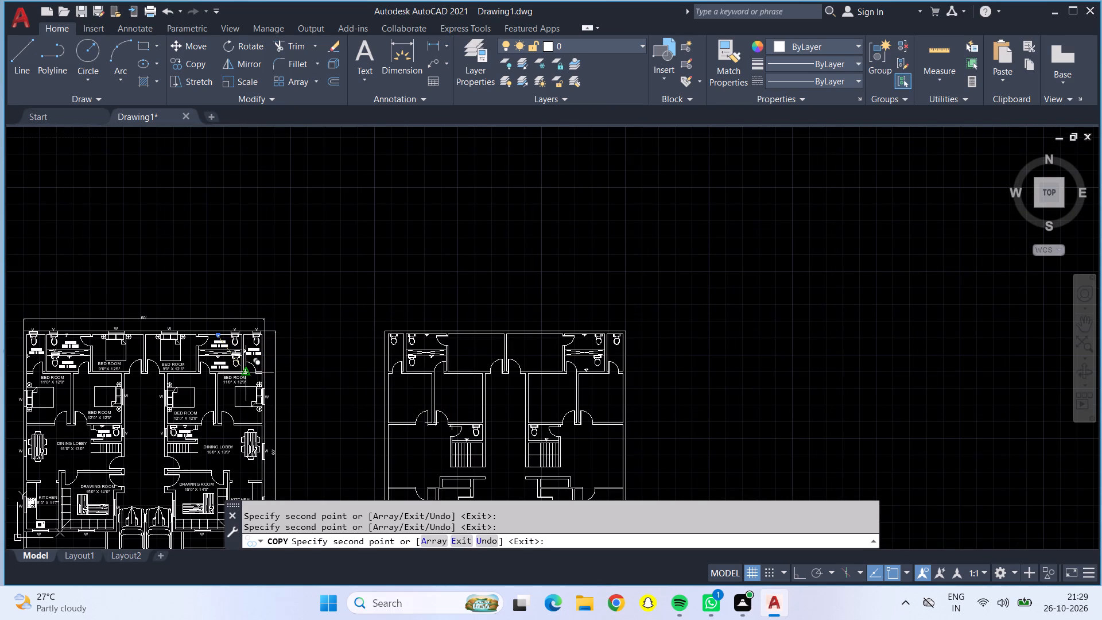
key(Escape)
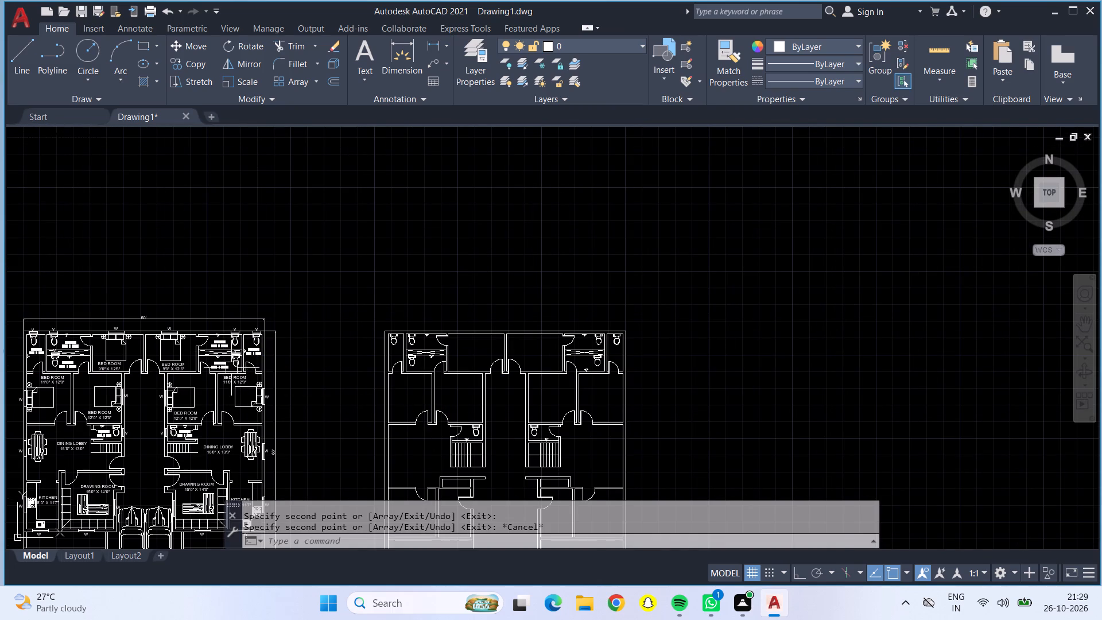
Copy the sideways tap fixture from the furnished plan's 4'0" x 9'4" toilet to the outer wall side of the new plan's right corner toilet.
scroll(257, 403, up, 2)
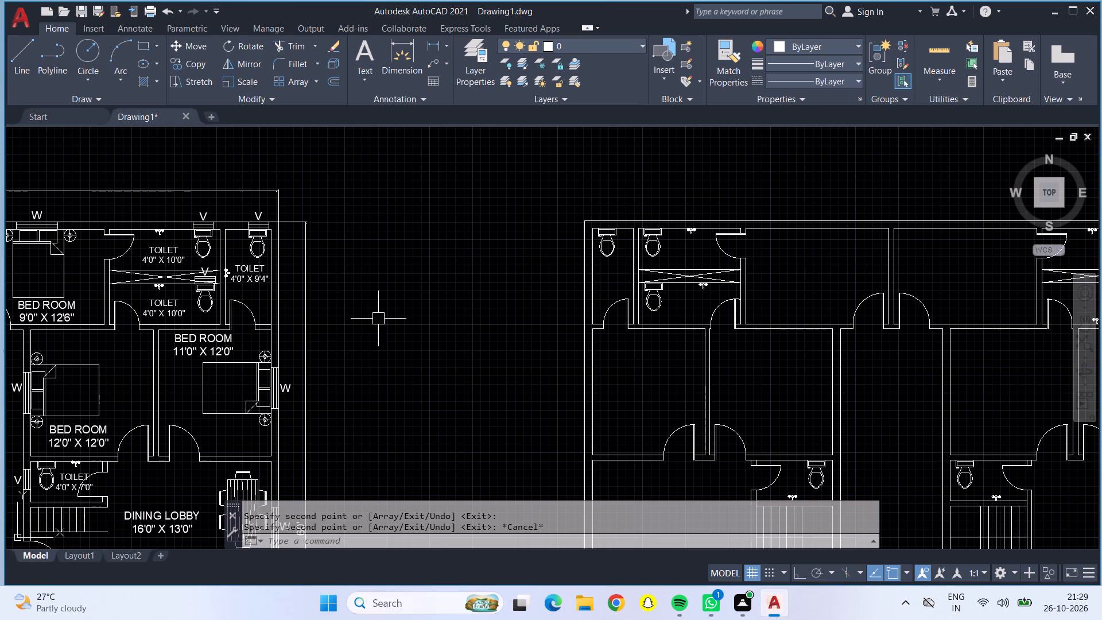
middle_drag(402, 321, 506, 325)
scroll(437, 325, up, 1)
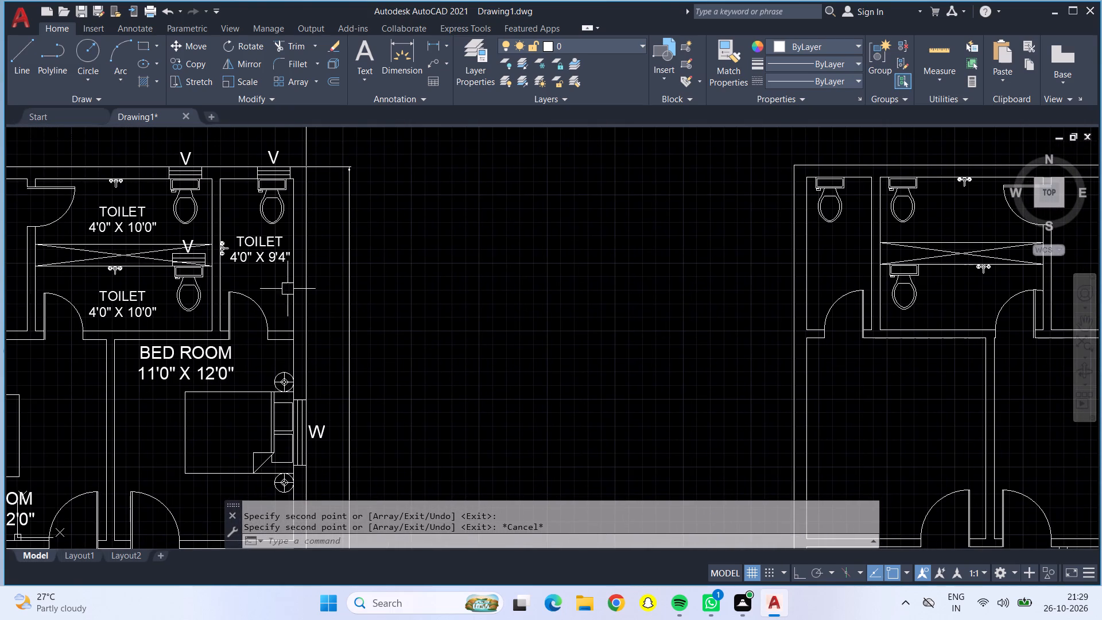
click(224, 249)
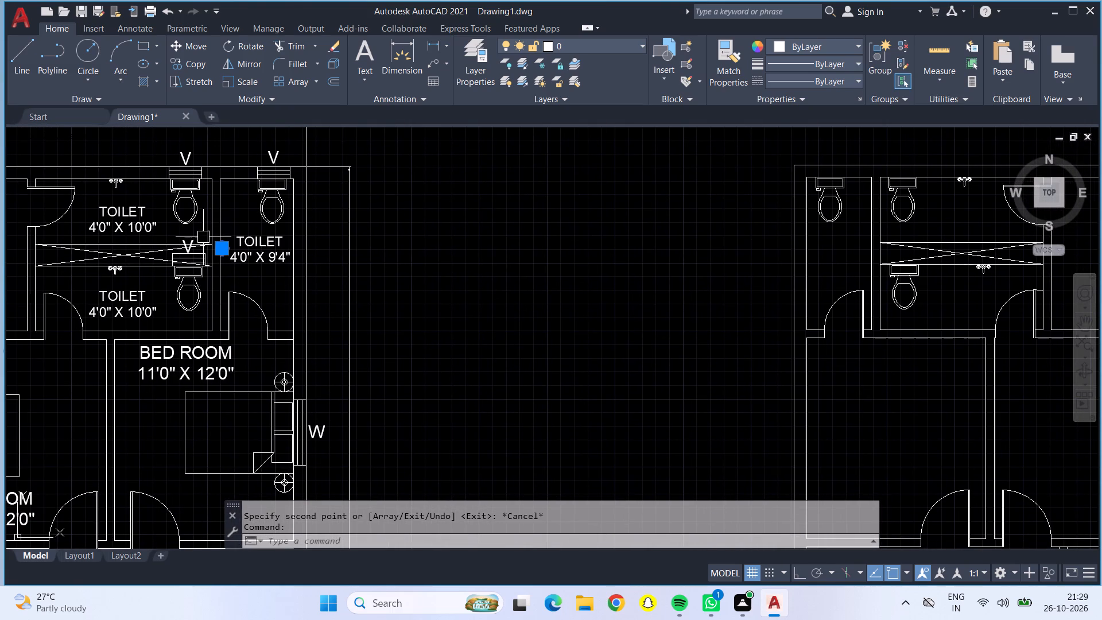
click(175, 67)
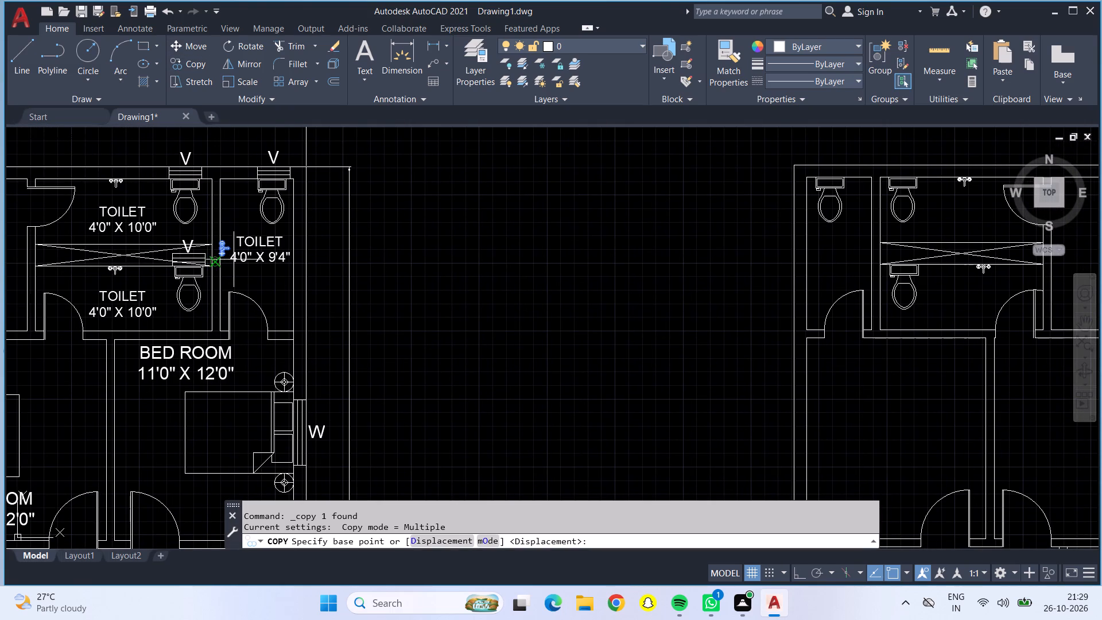
click(219, 249)
scroll(525, 292, down, 3)
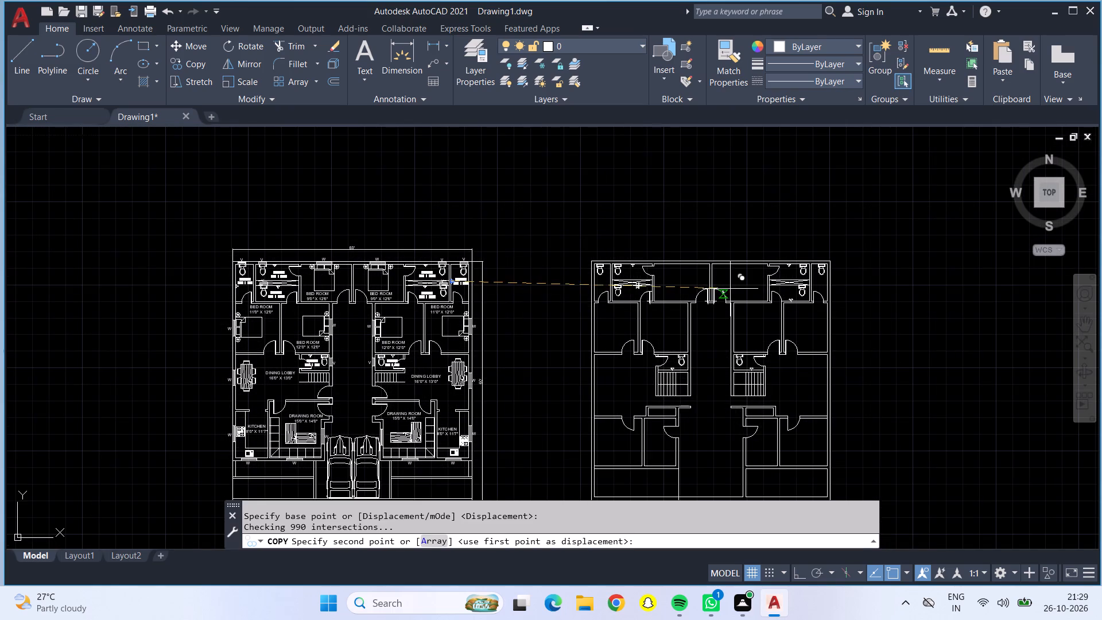
scroll(808, 289, up, 2)
scroll(808, 289, down, 1)
scroll(808, 289, up, 3)
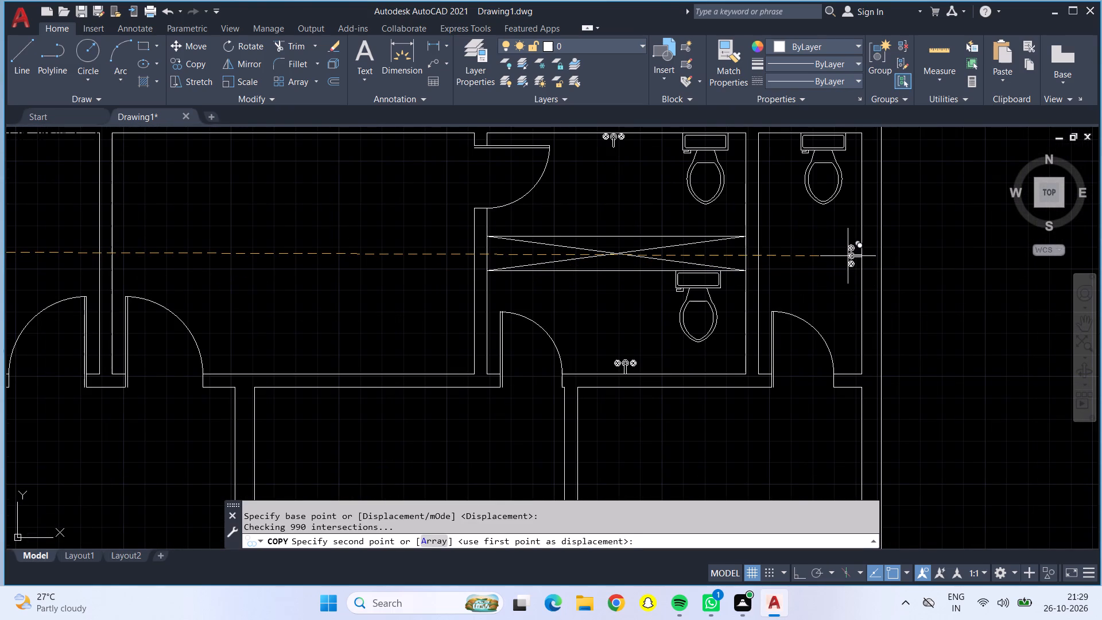
click(849, 256)
Place another sideways tap copy on the inner wall side of the new plan's left corner toilet and finish copying.
scroll(788, 256, down, 5)
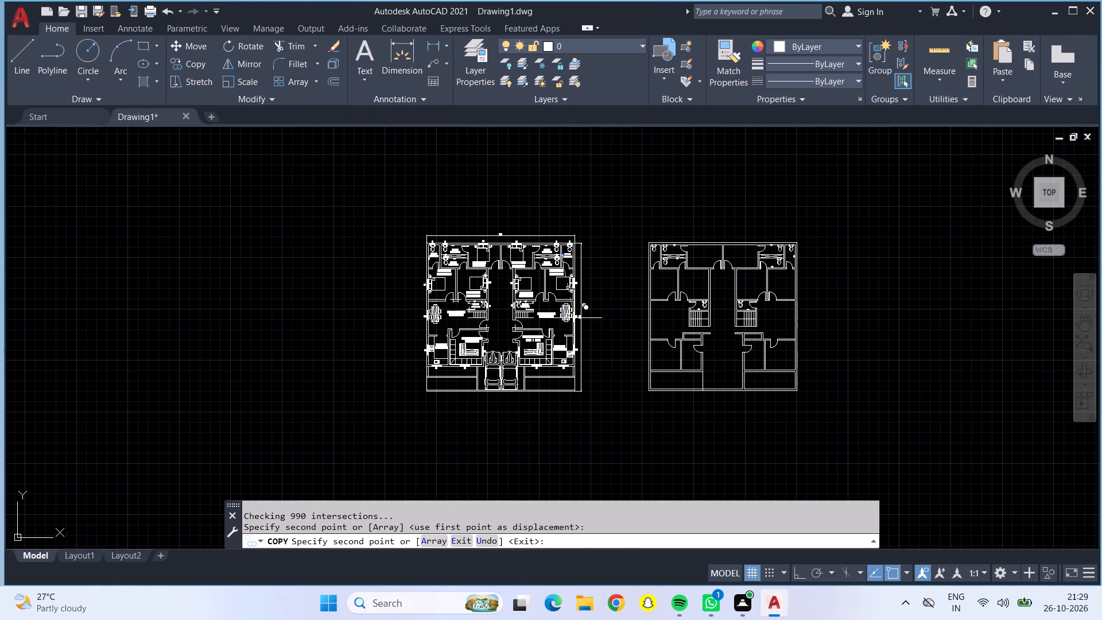
scroll(650, 253, up, 7)
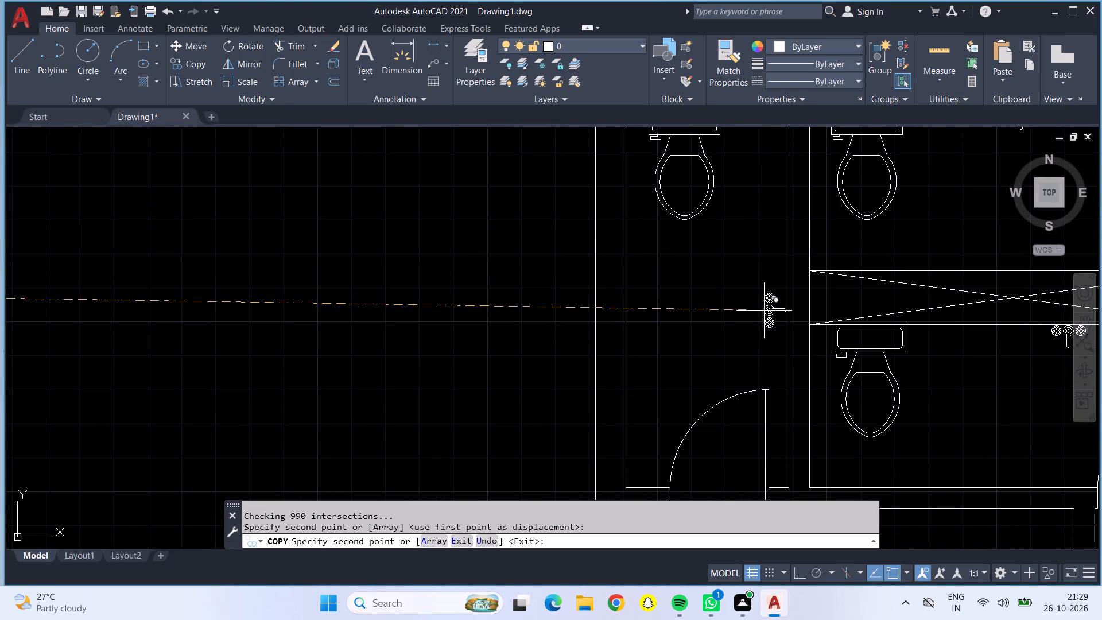
click(769, 311)
scroll(751, 315, down, 5)
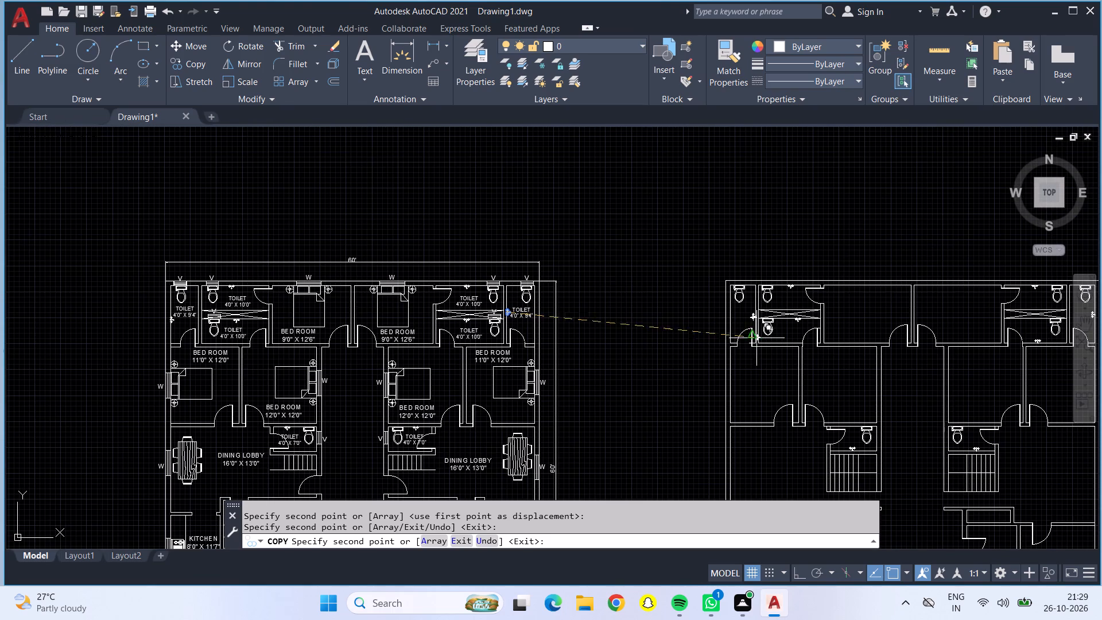
key(Escape)
Copy the bed and its two round side tables from the furnished plan's left 9'0" x 12'6" bedroom to the new plan's upper left bedroom.
scroll(695, 359, down, 2)
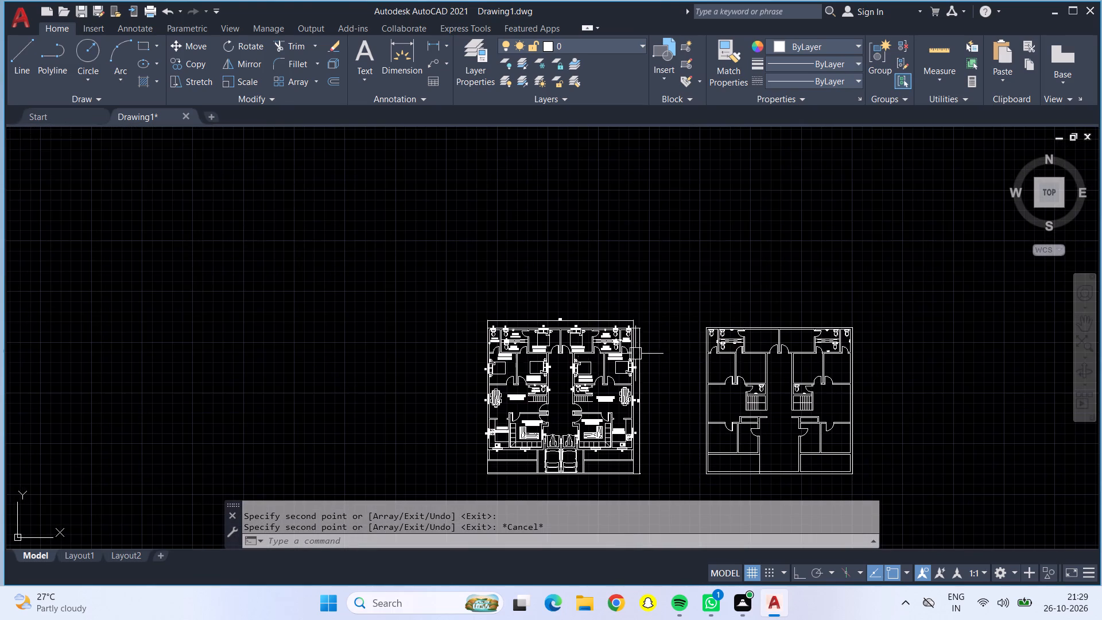
scroll(548, 353, up, 4)
click(452, 224)
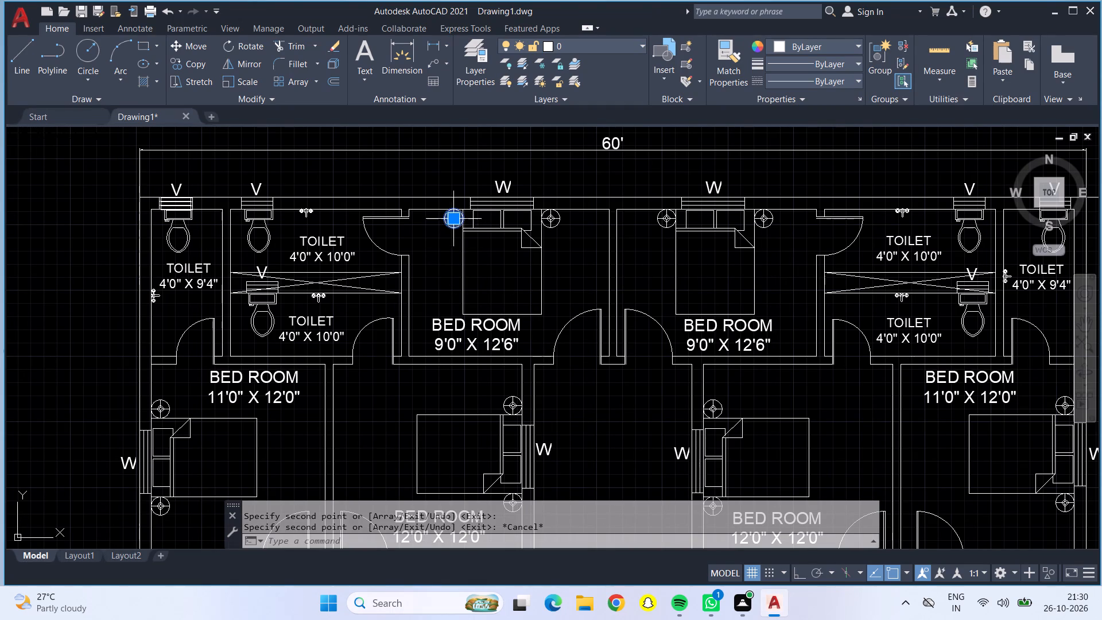
click(510, 234)
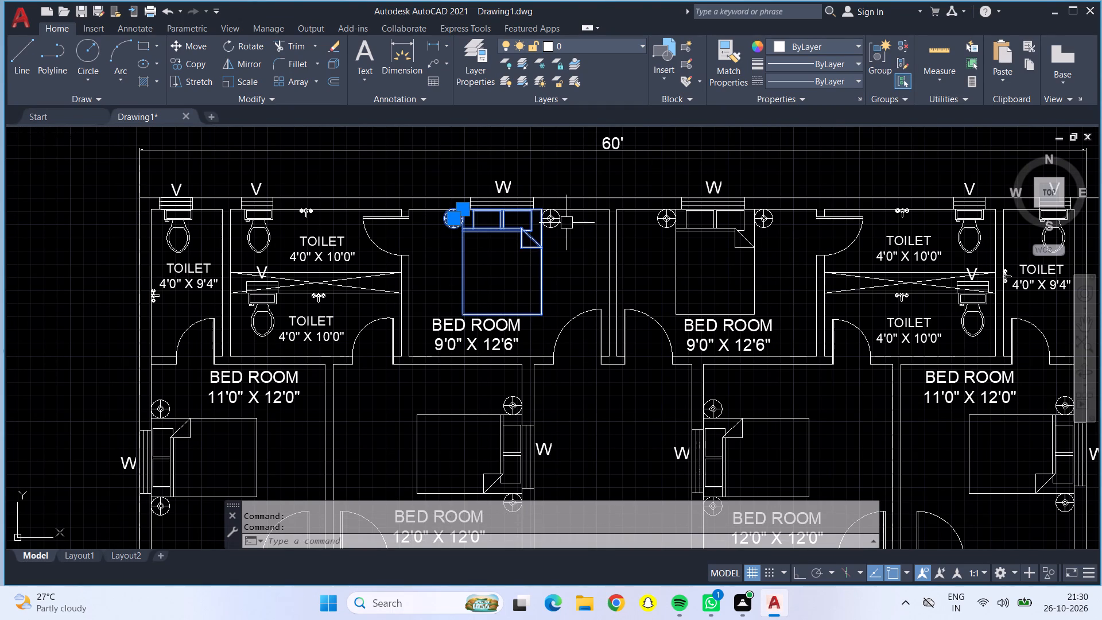
click(550, 218)
click(182, 61)
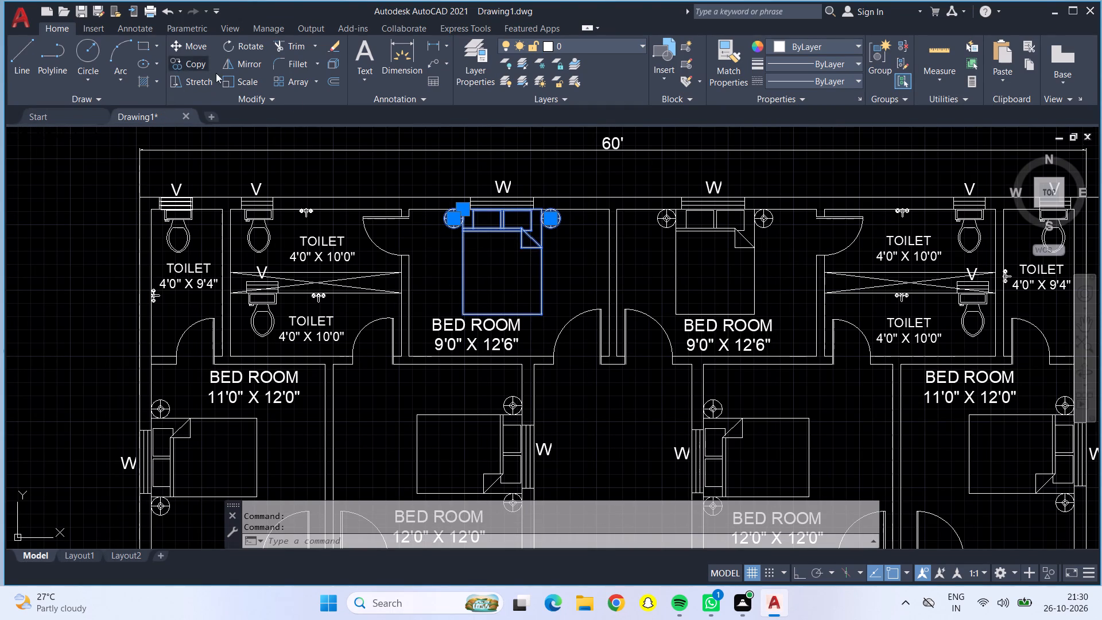
click(505, 206)
scroll(673, 222, down, 2)
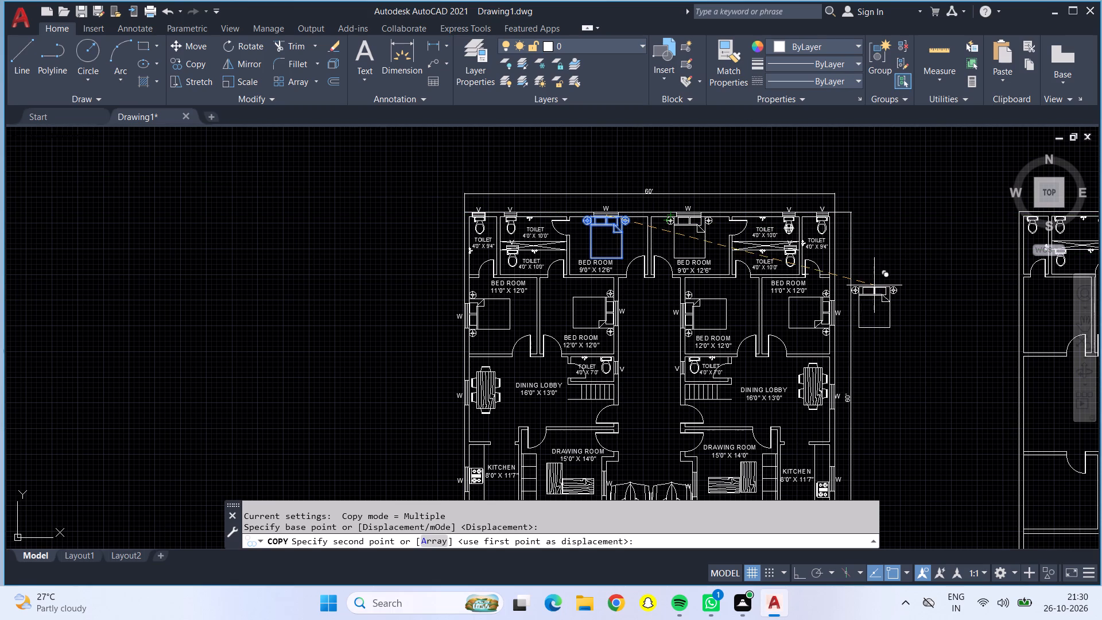
middle_drag(878, 284, 104, 305)
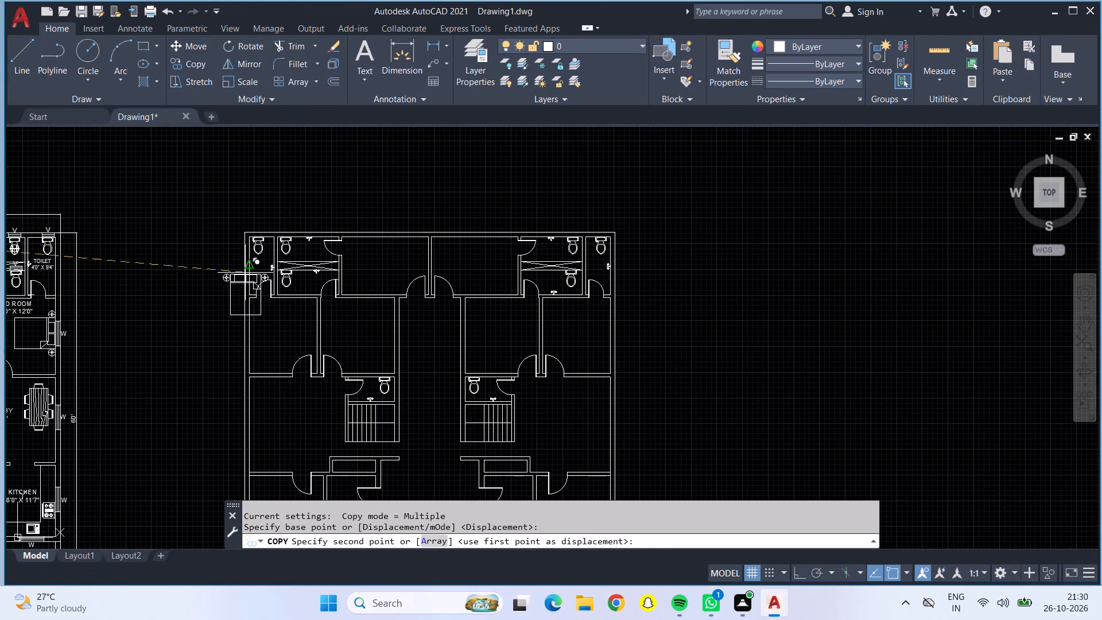
scroll(384, 247, up, 3)
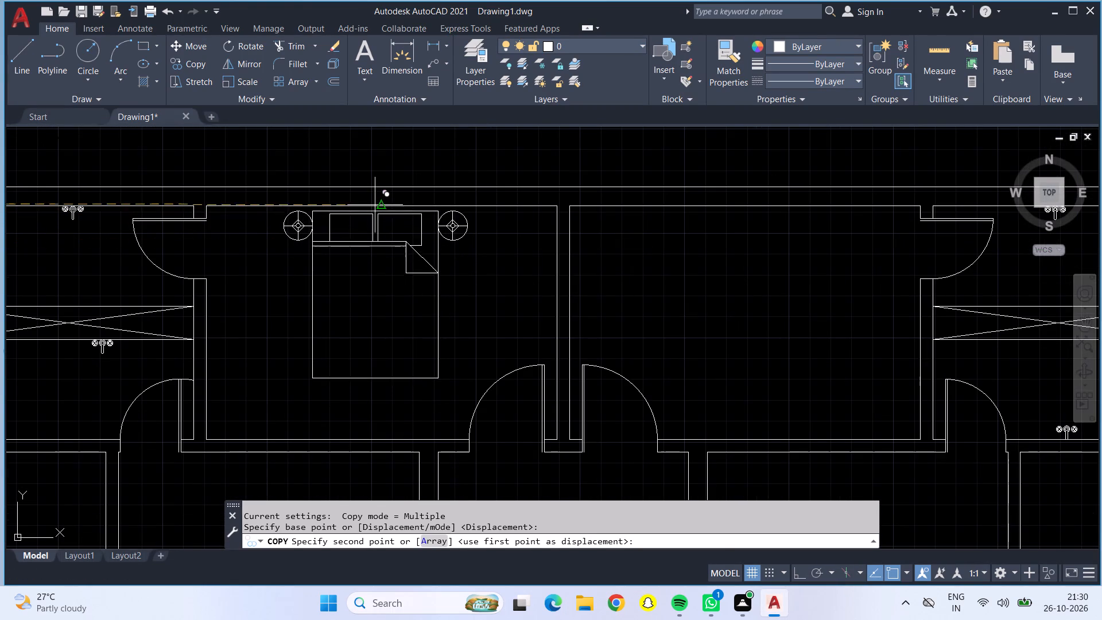
click(375, 203)
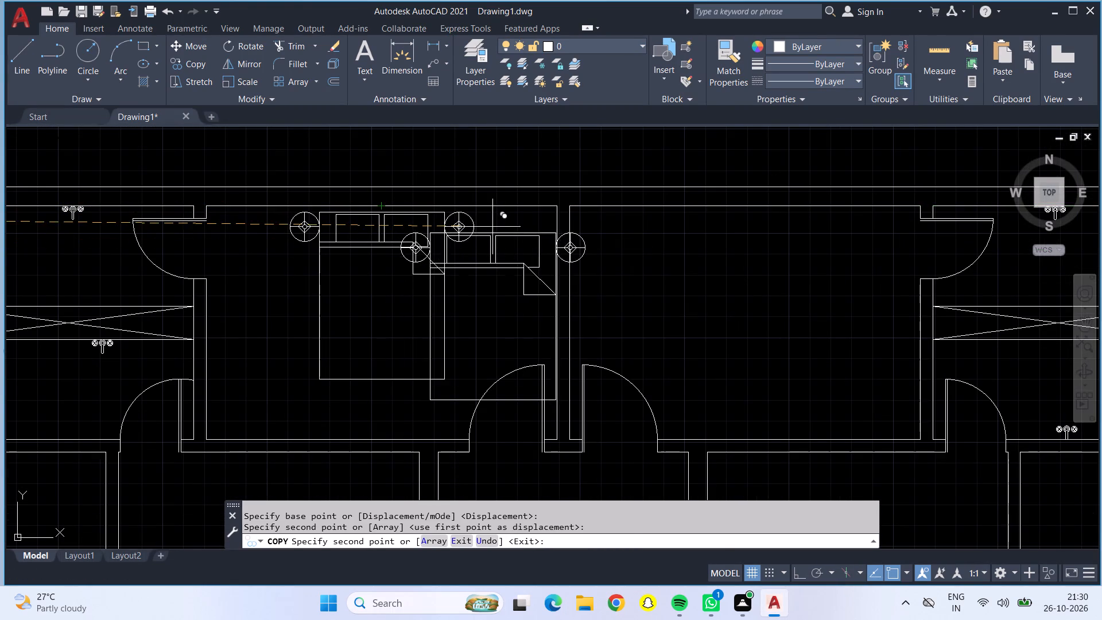
Place a second copy of the bed and side tables near the top wall of the new plan's upper right bedroom and finish copying.
scroll(496, 226, down, 2)
middle_drag(636, 232, 487, 233)
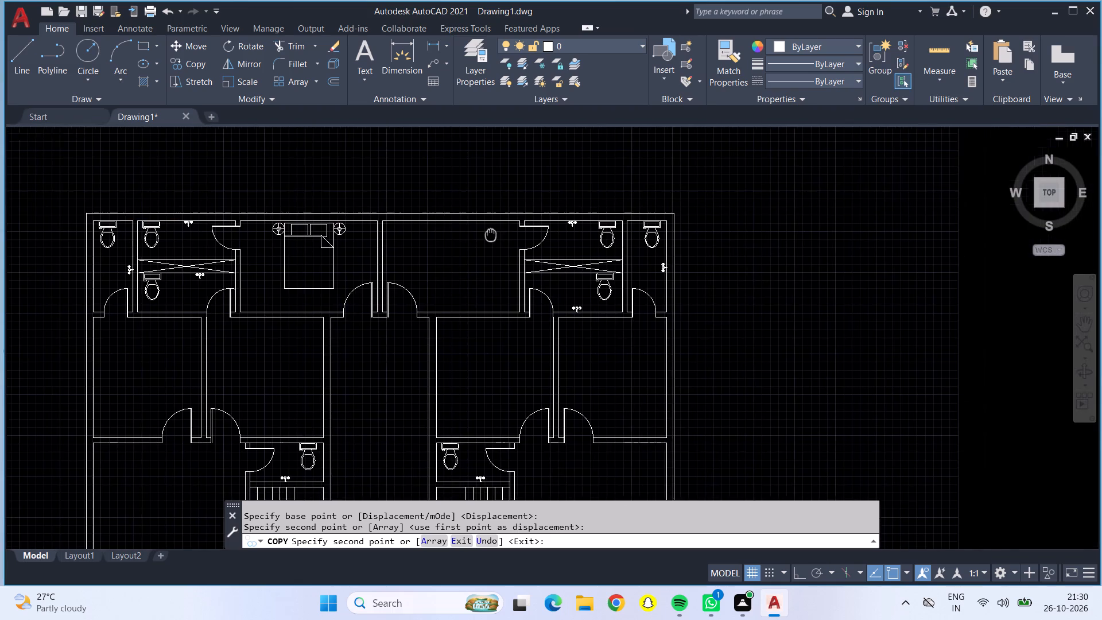
scroll(459, 214, up, 4)
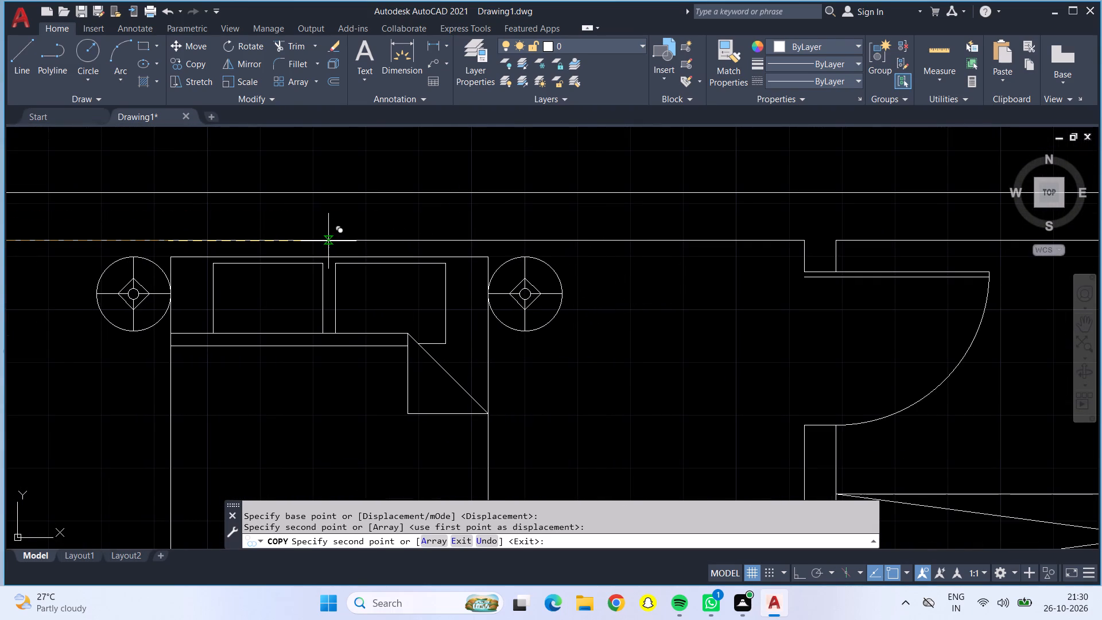
click(328, 241)
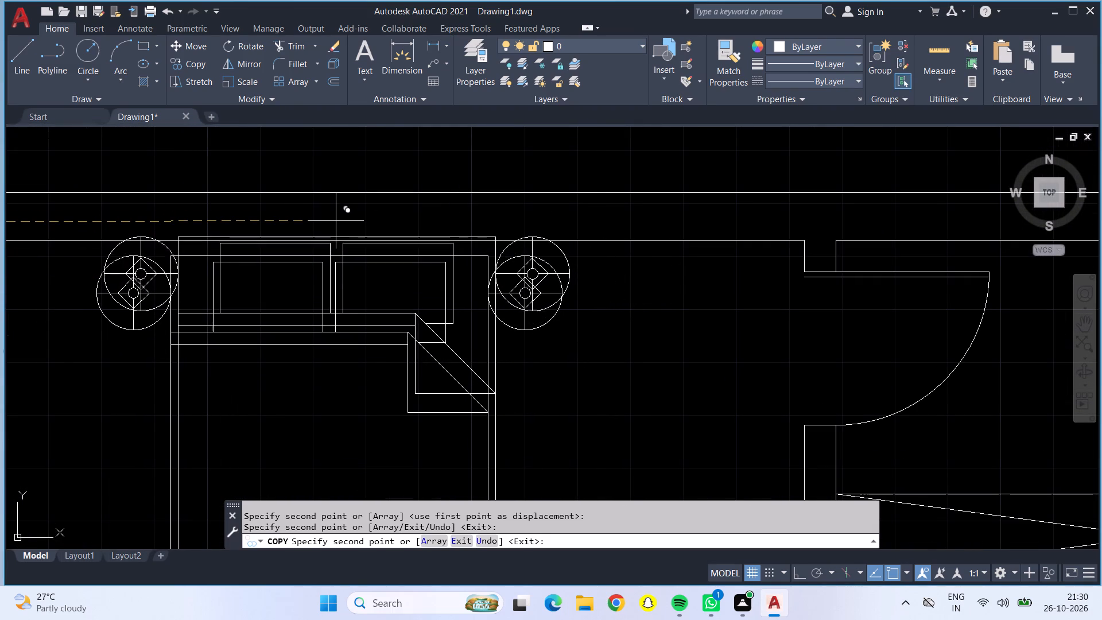
scroll(351, 245, down, 4)
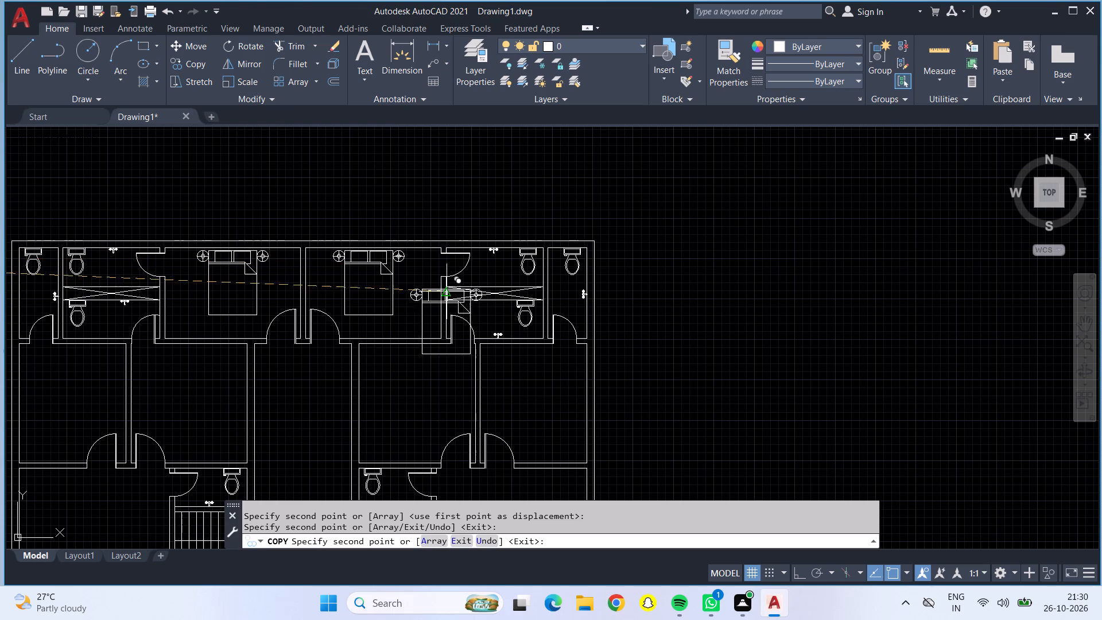
key(Escape)
Move the upper right bedroom's bed and its two side tables up to the top wall.
scroll(351, 265, up, 2)
click(324, 249)
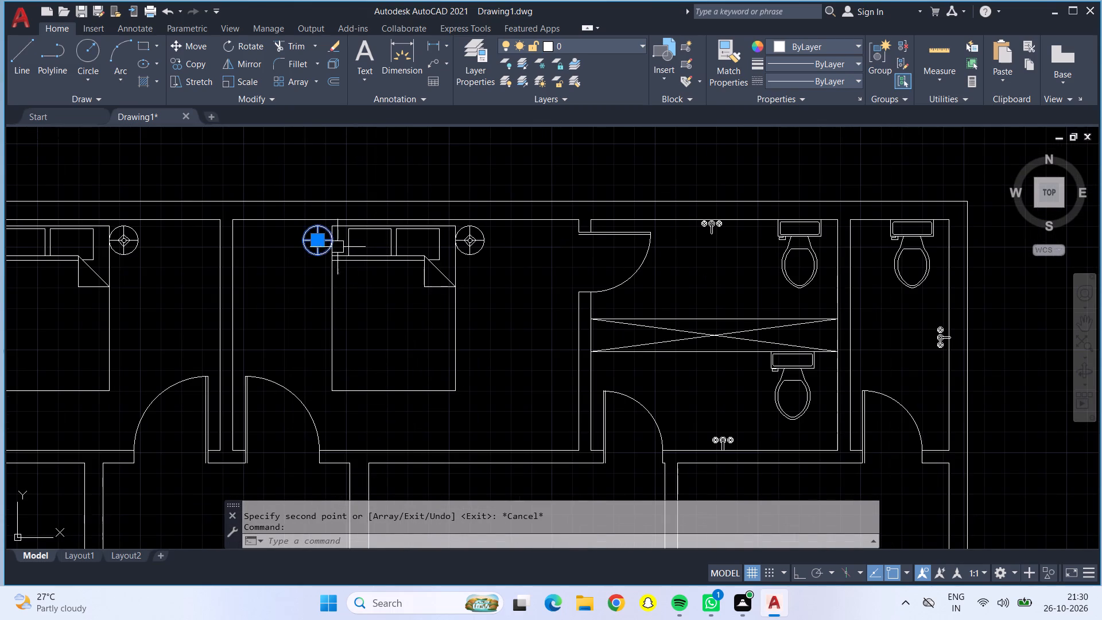
click(364, 253)
click(480, 244)
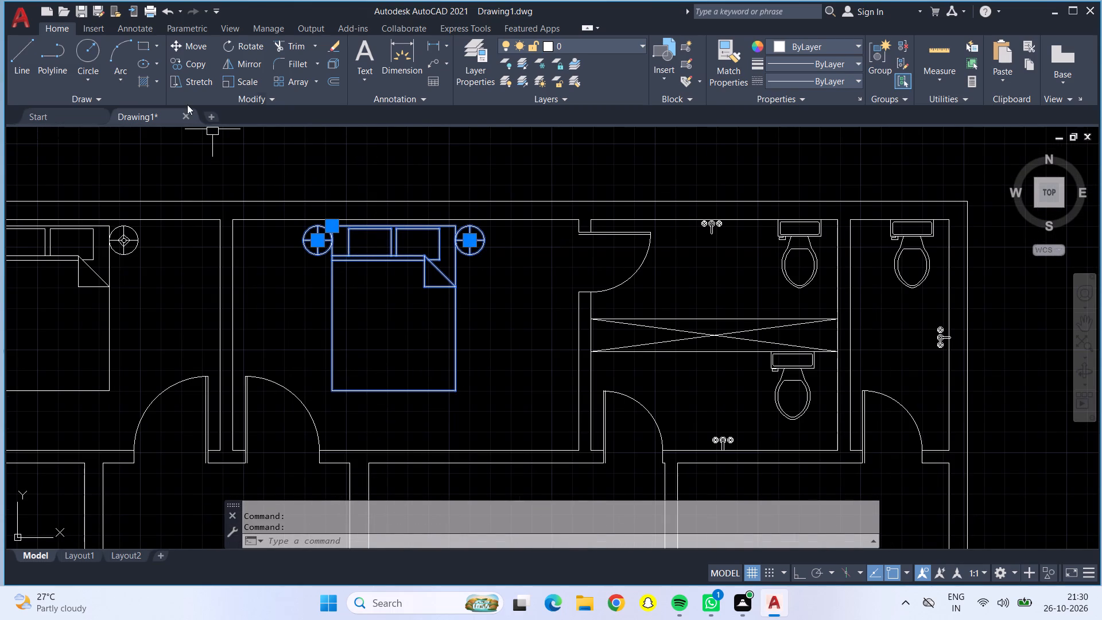
click(188, 48)
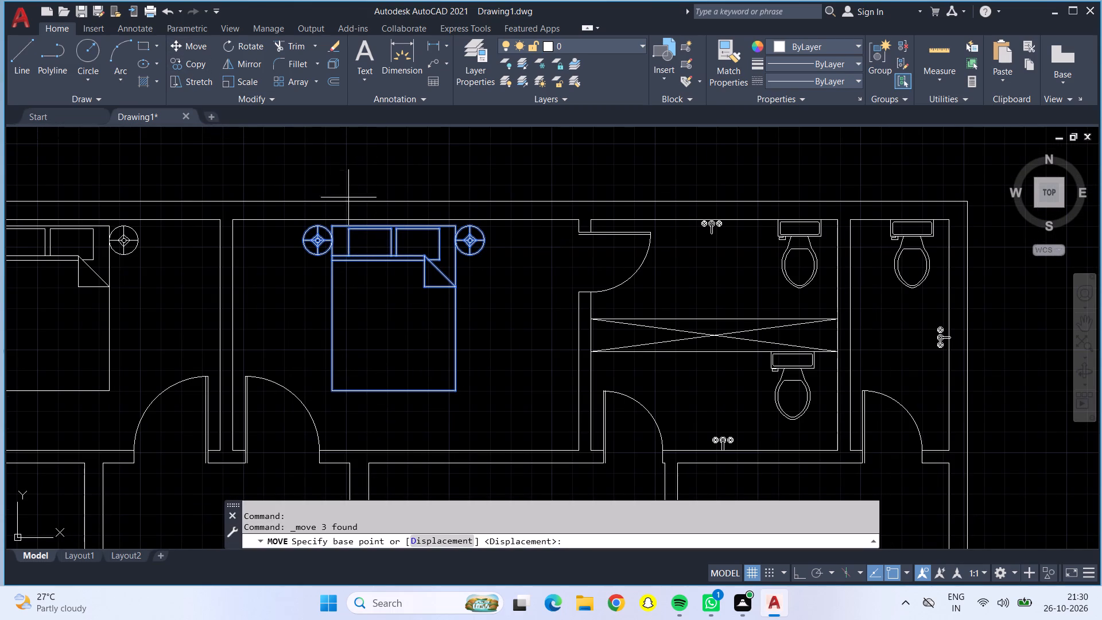
click(391, 226)
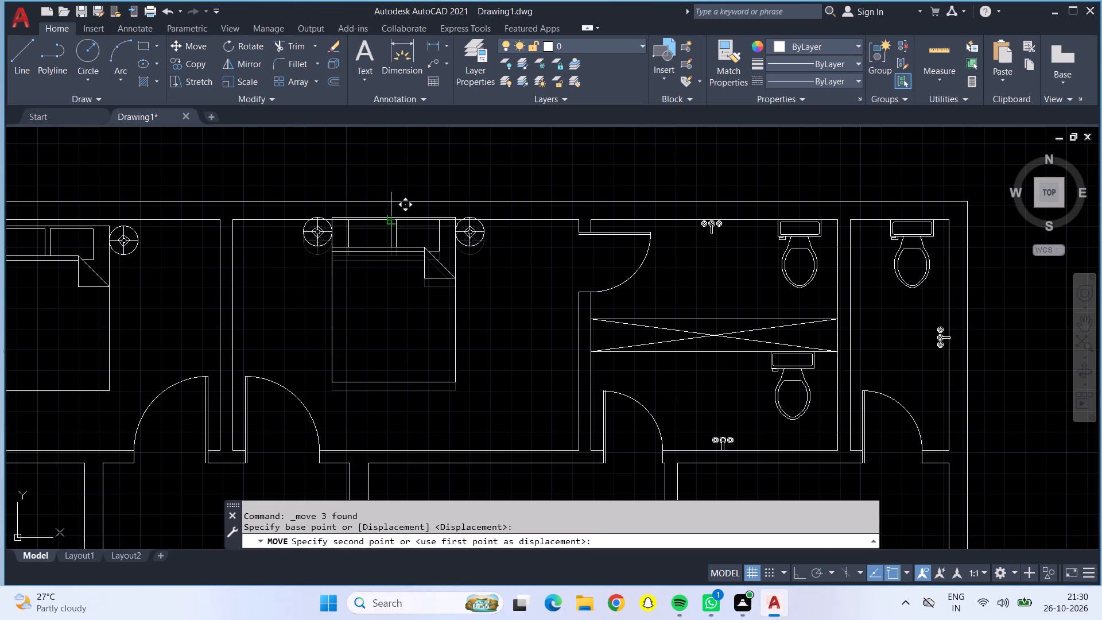
click(391, 218)
Shift the same bed and side tables slightly down so the headboard sits flush with the top wall's inner line.
click(391, 222)
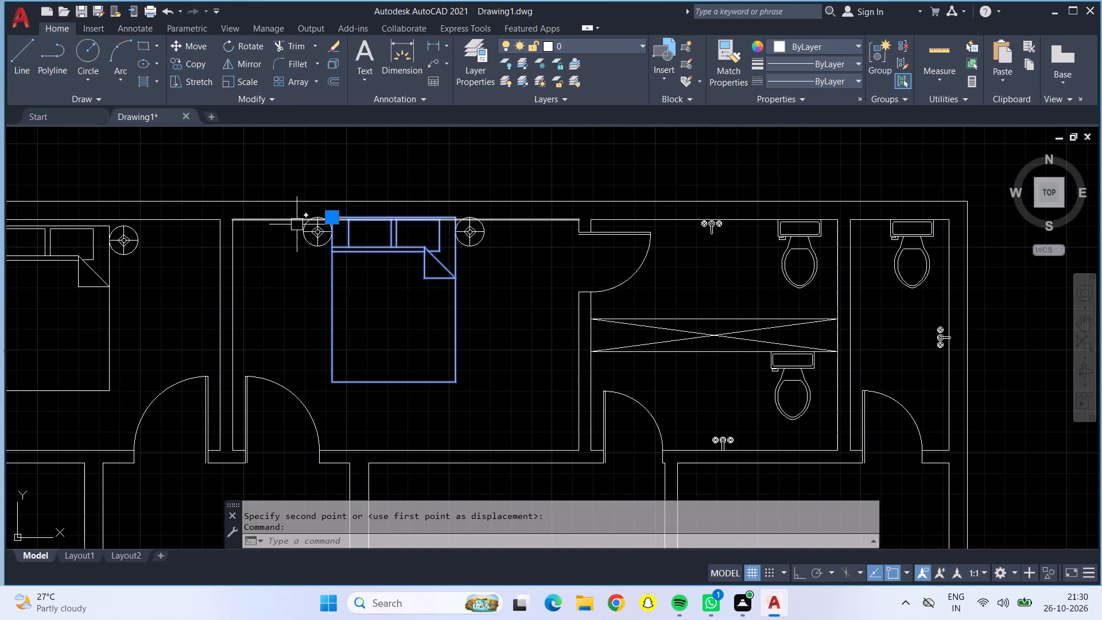
click(313, 232)
click(478, 237)
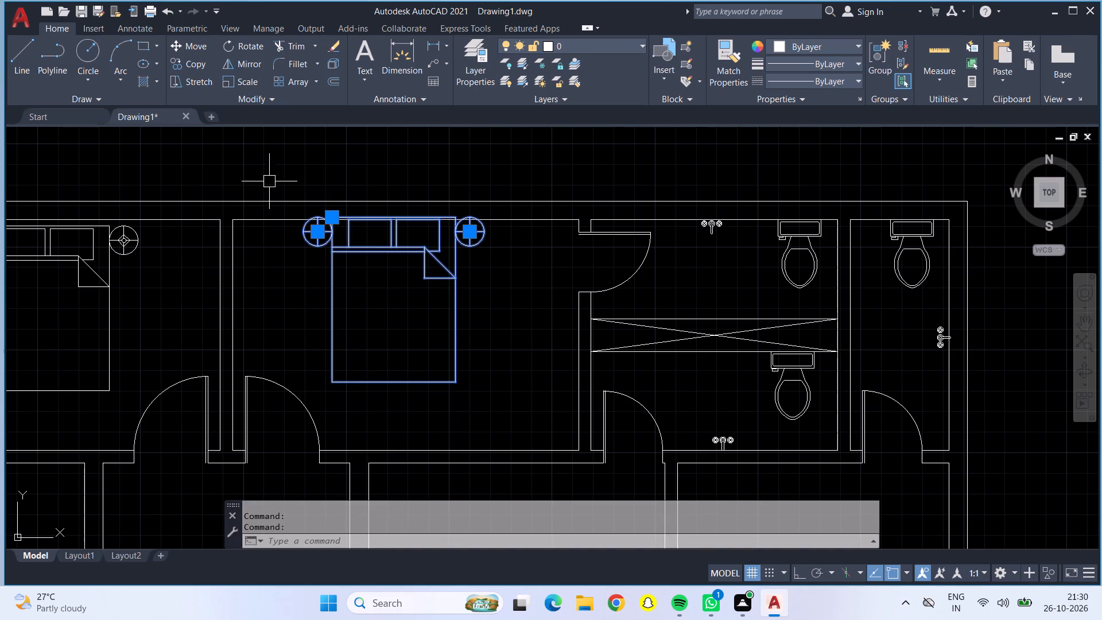
click(204, 49)
scroll(383, 201, up, 2)
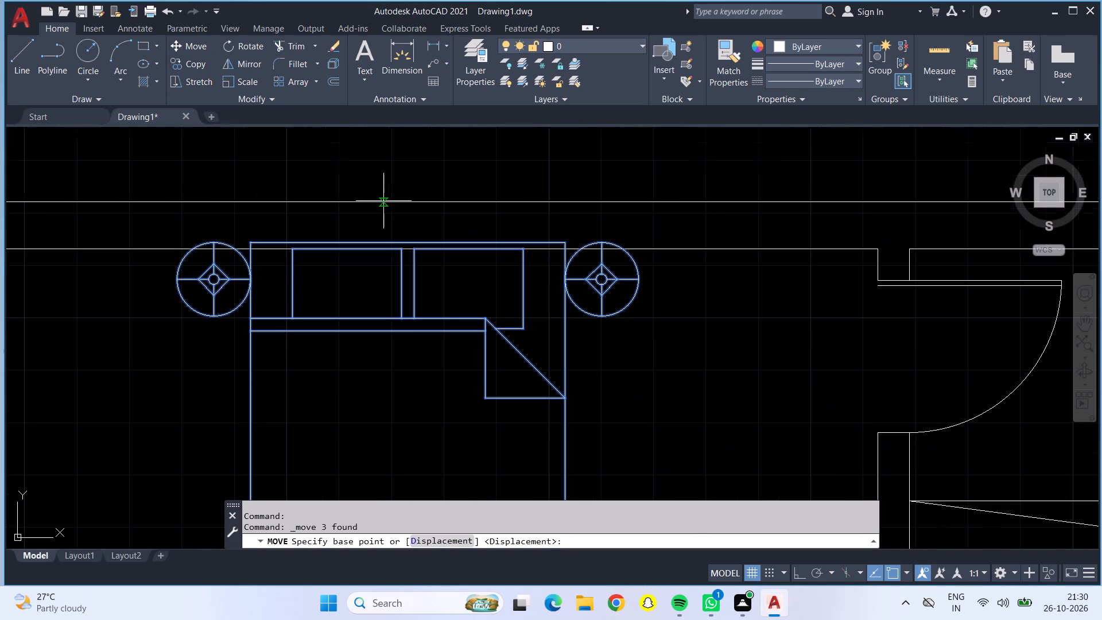
click(410, 242)
click(410, 253)
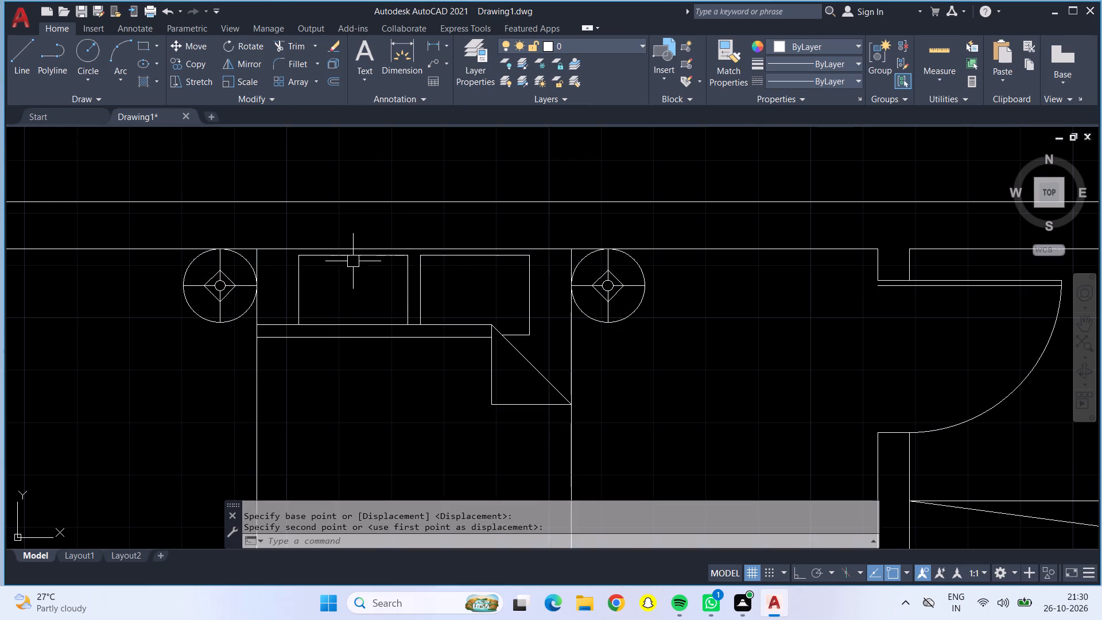
Move the upper left bedroom's bed and its two side tables up flush against the top wall's inner line.
scroll(353, 261, down, 3)
scroll(123, 288, up, 2)
click(87, 241)
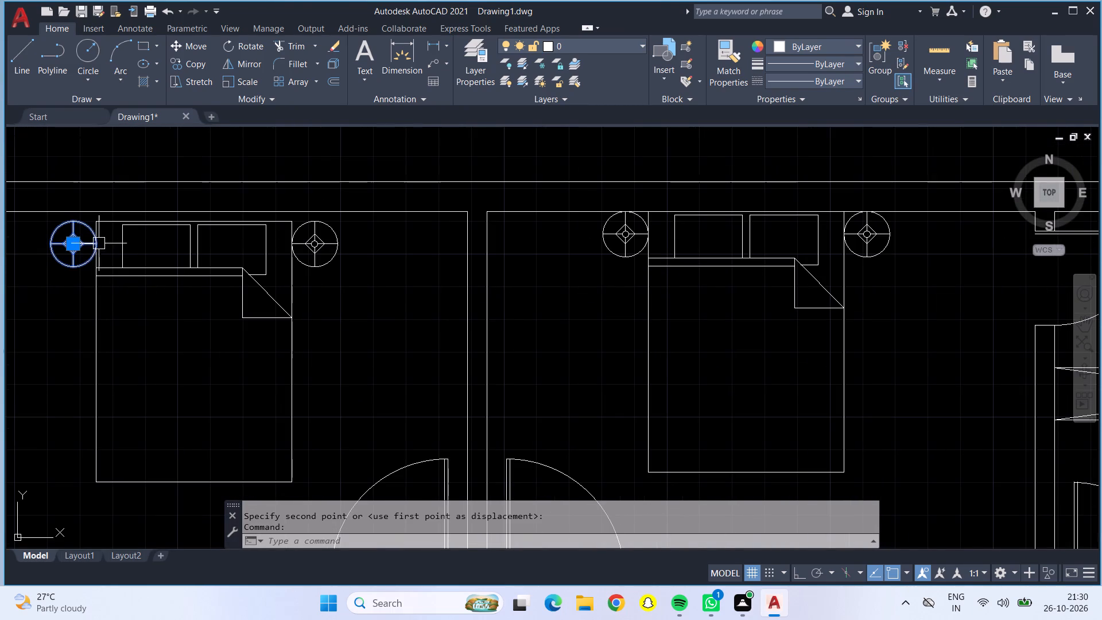
click(118, 261)
click(323, 251)
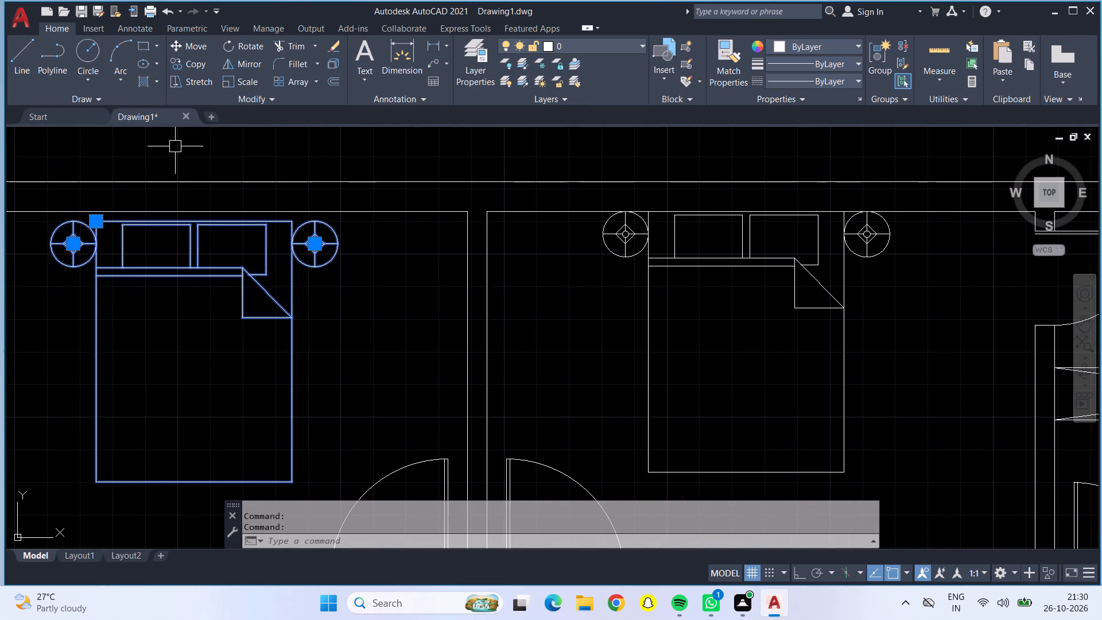
click(204, 45)
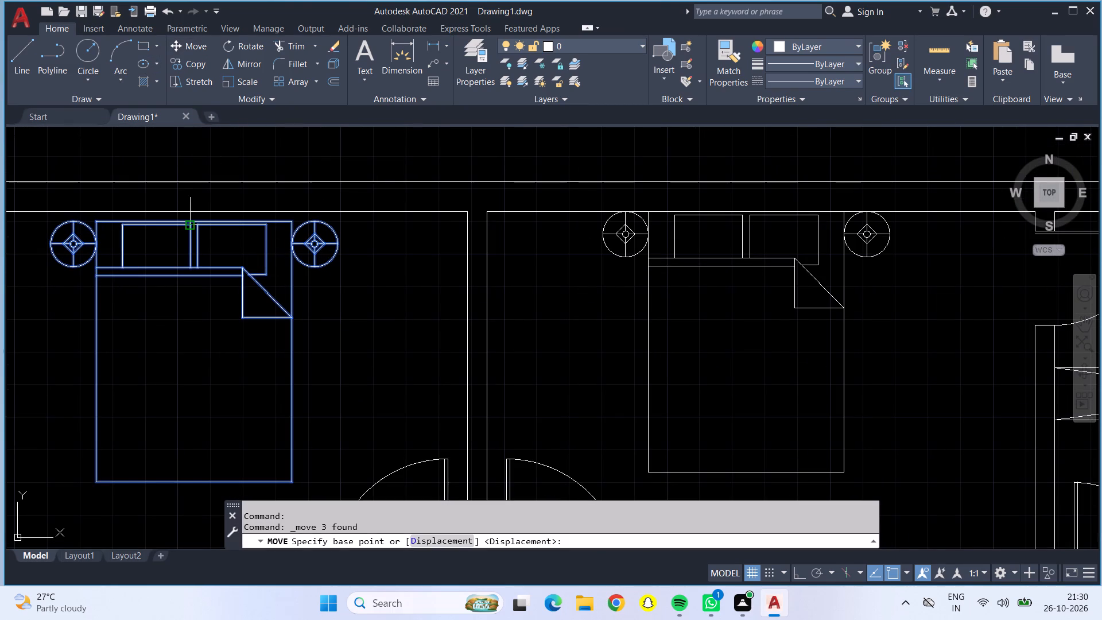
click(194, 219)
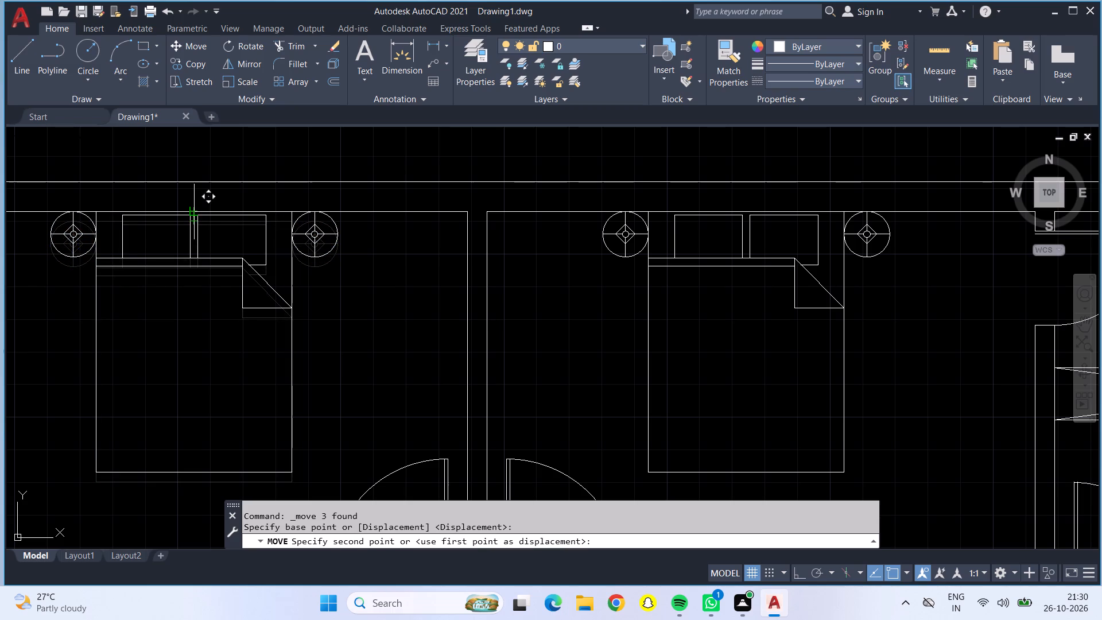
click(194, 212)
Copy the bed and side tables from the reference plan's 11'0" x 12'0" bedroom against the outer right wall of the new plan's middle-row far right bedroom.
scroll(218, 274, down, 2)
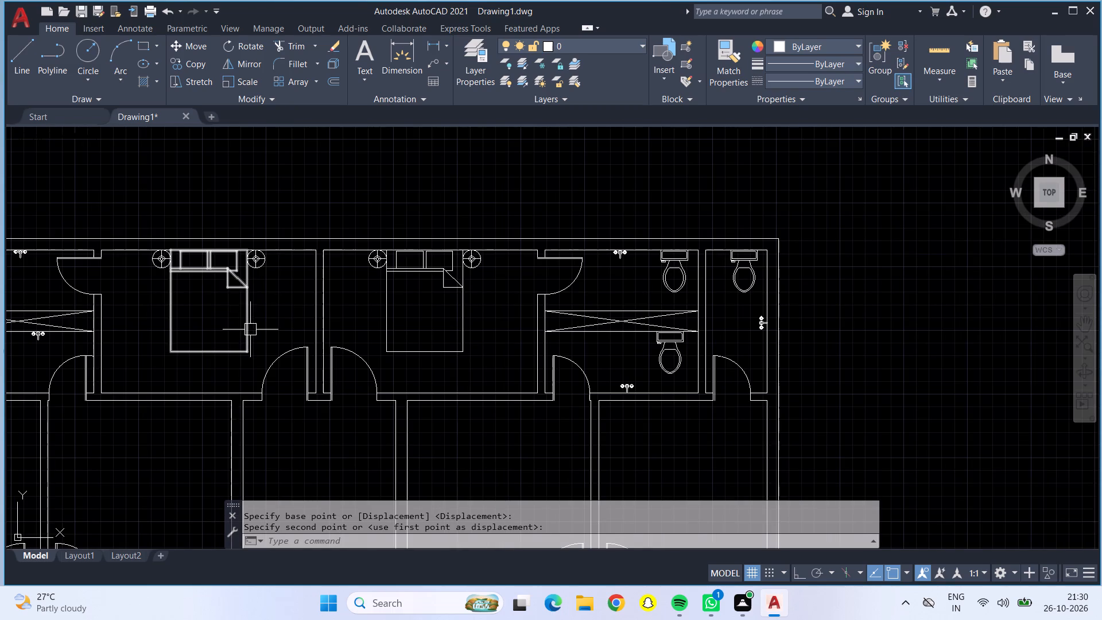
middle_drag(344, 294, 352, 227)
scroll(352, 226, down, 1)
scroll(203, 364, down, 1)
middle_drag(135, 349, 289, 336)
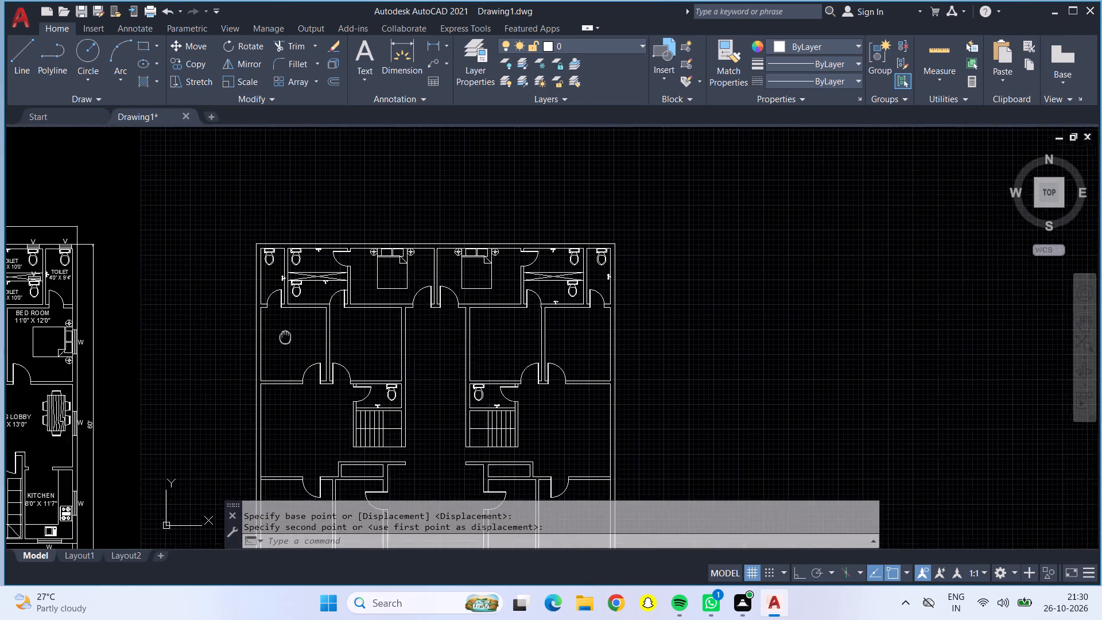
middle_drag(289, 336, 332, 304)
scroll(100, 303, up, 1)
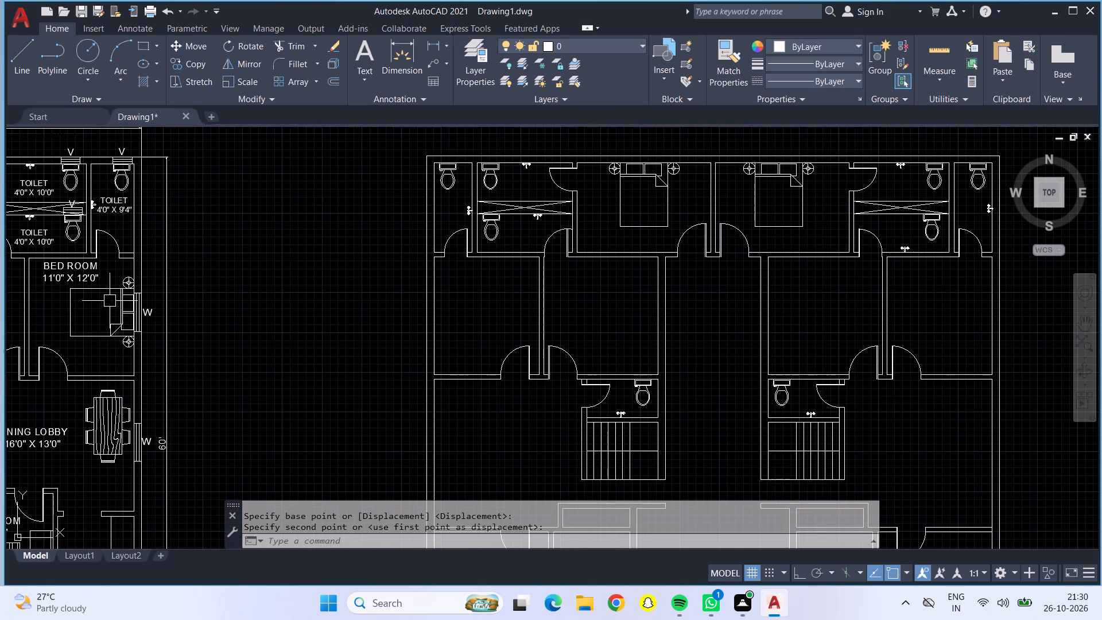
click(123, 301)
click(124, 275)
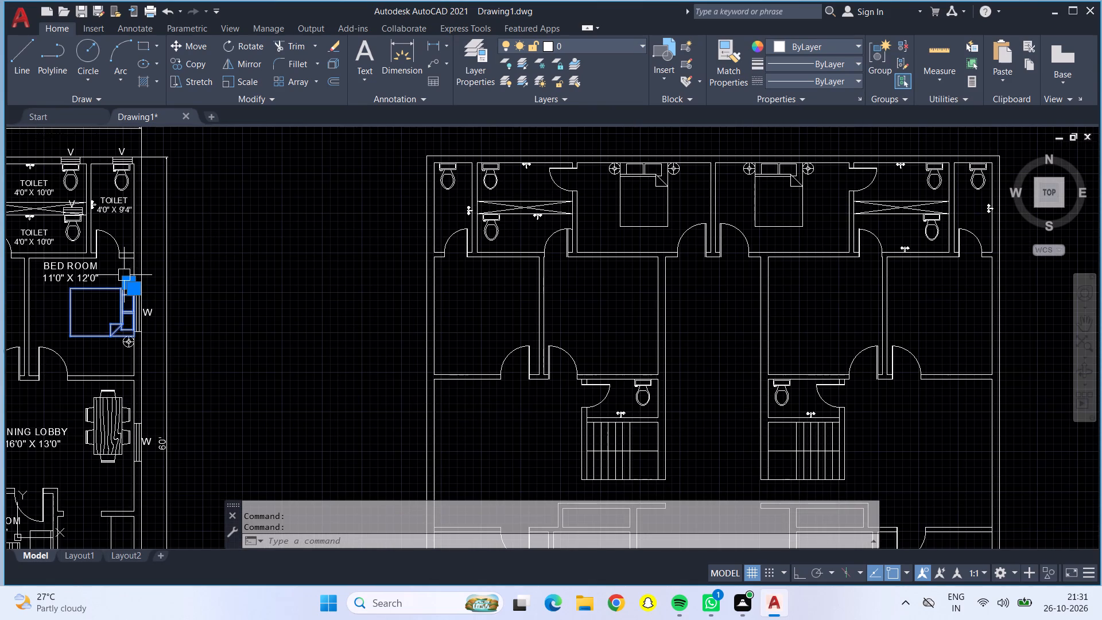
click(125, 345)
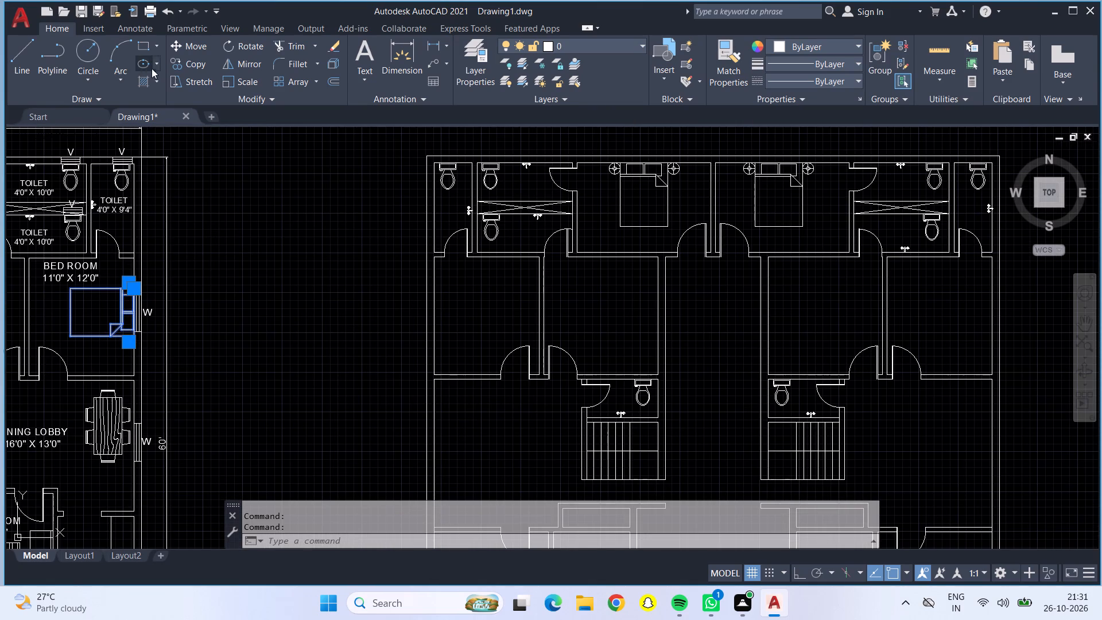
click(184, 65)
scroll(139, 296, up, 2)
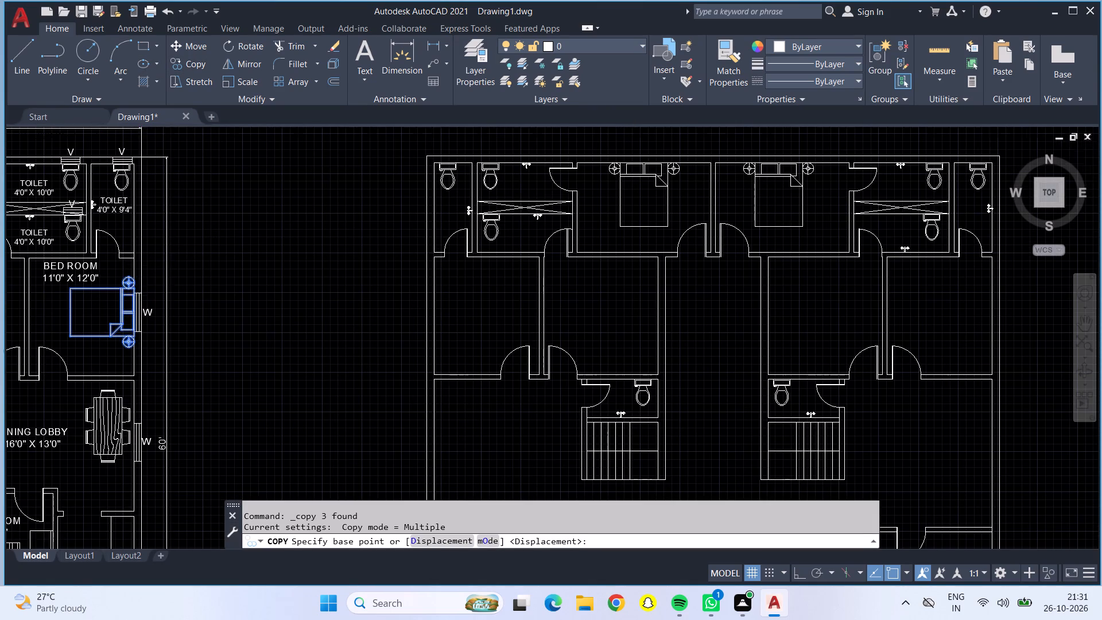
scroll(139, 301, up, 3)
click(77, 356)
scroll(230, 354, down, 5)
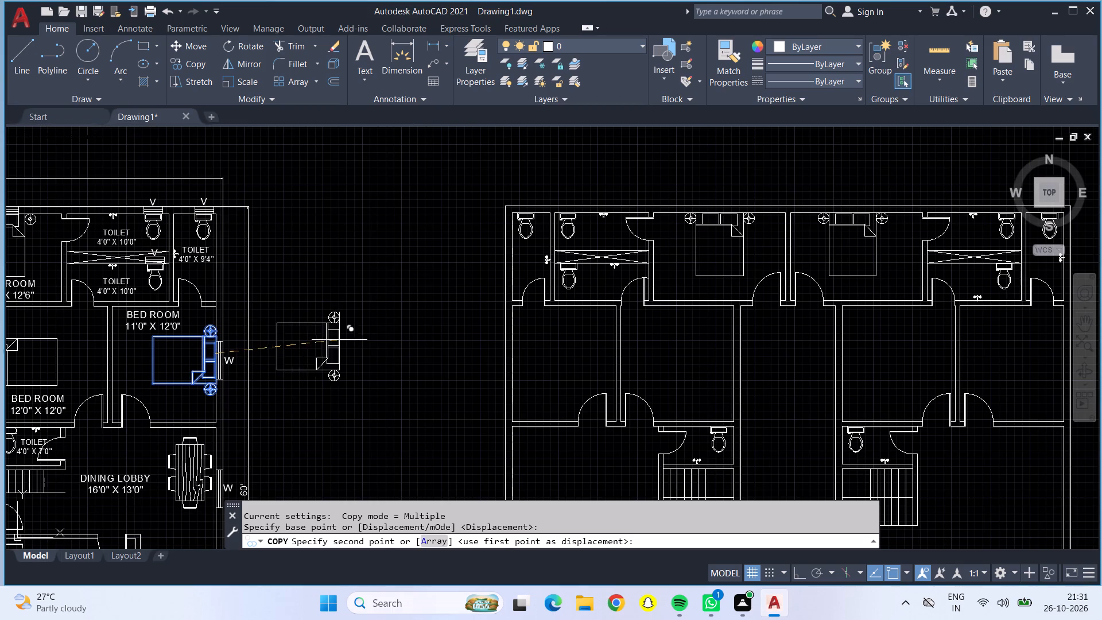
middle_drag(599, 346, 83, 331)
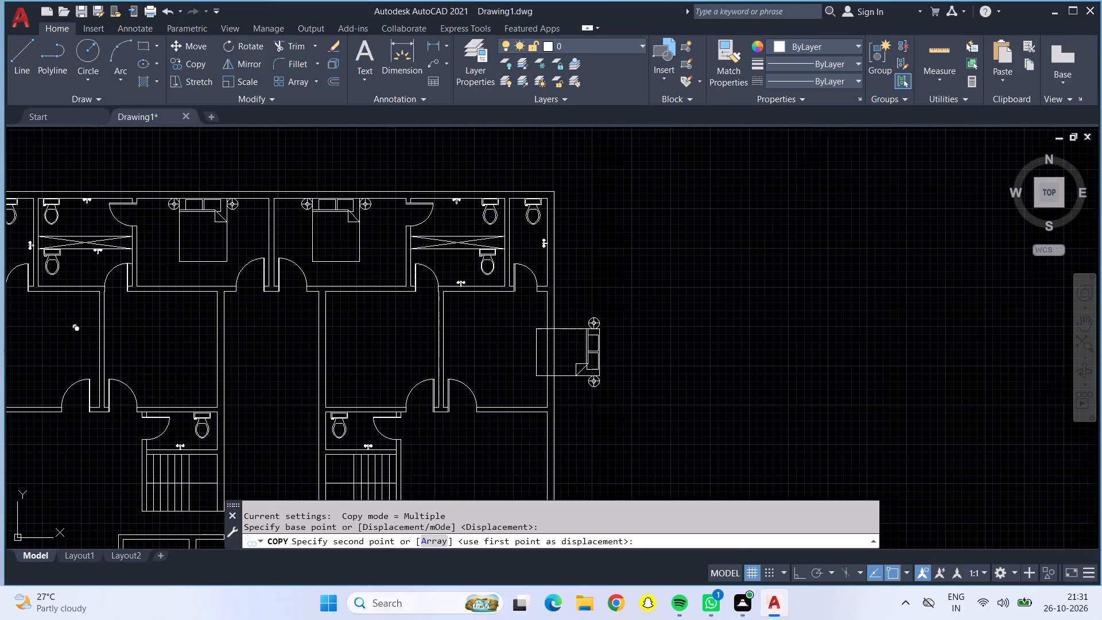
scroll(524, 345, up, 2)
middle_drag(526, 345, 315, 338)
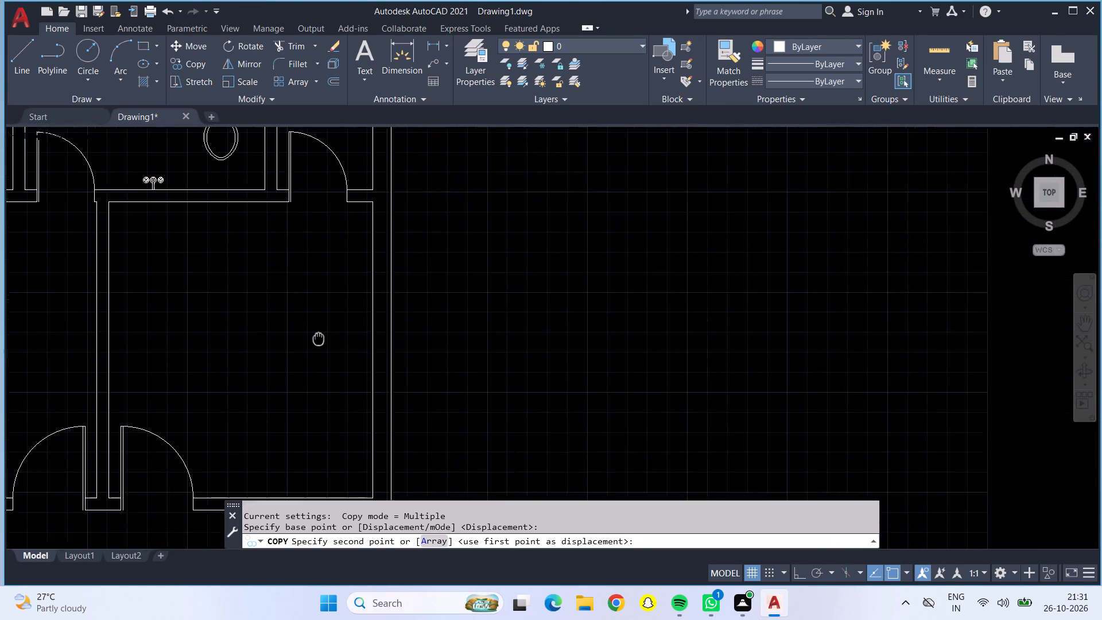
middle_drag(315, 338, 296, 333)
click(346, 319)
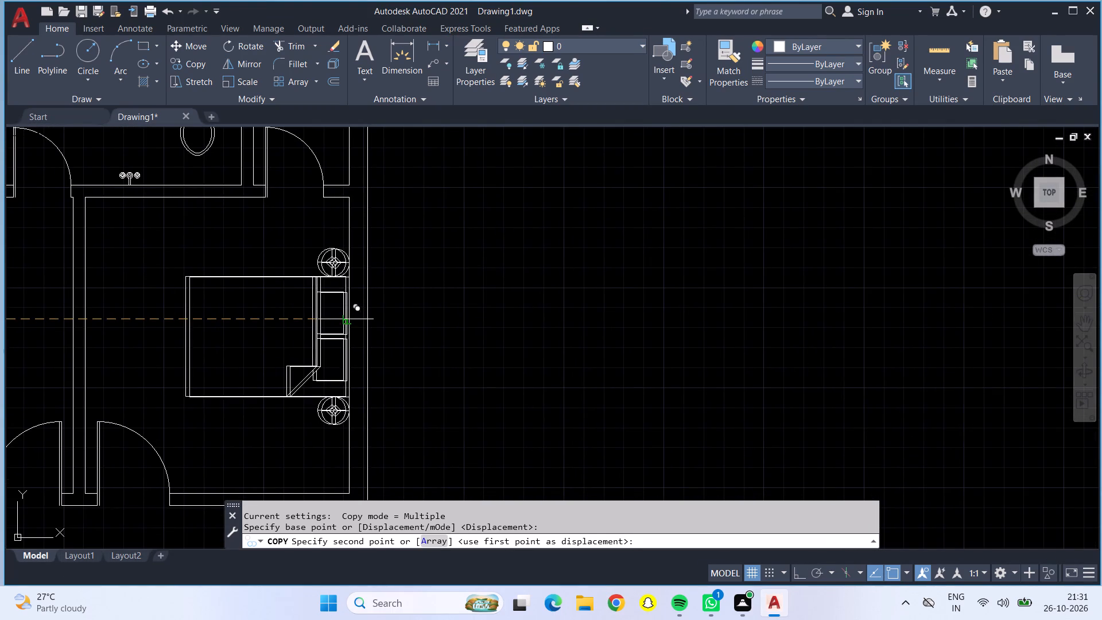
Place a second copy against the right wall of the middle-row bedroom just left of the central passage and finish copying.
scroll(306, 319, down, 3)
middle_drag(152, 321, 305, 321)
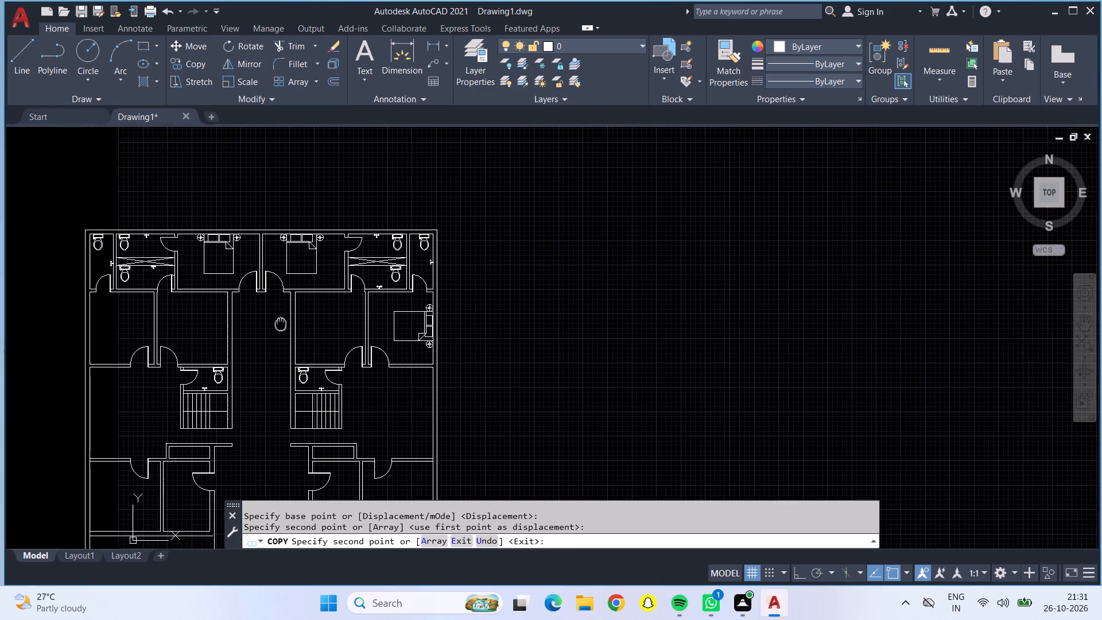
middle_drag(305, 321, 328, 319)
scroll(264, 321, up, 4)
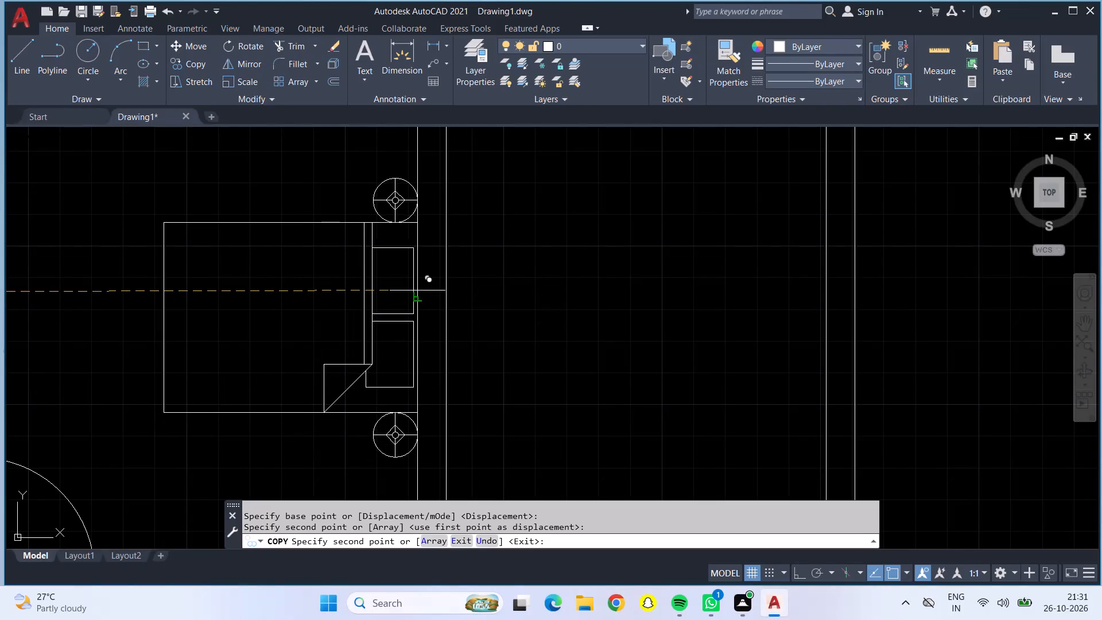
click(417, 287)
scroll(414, 286, down, 5)
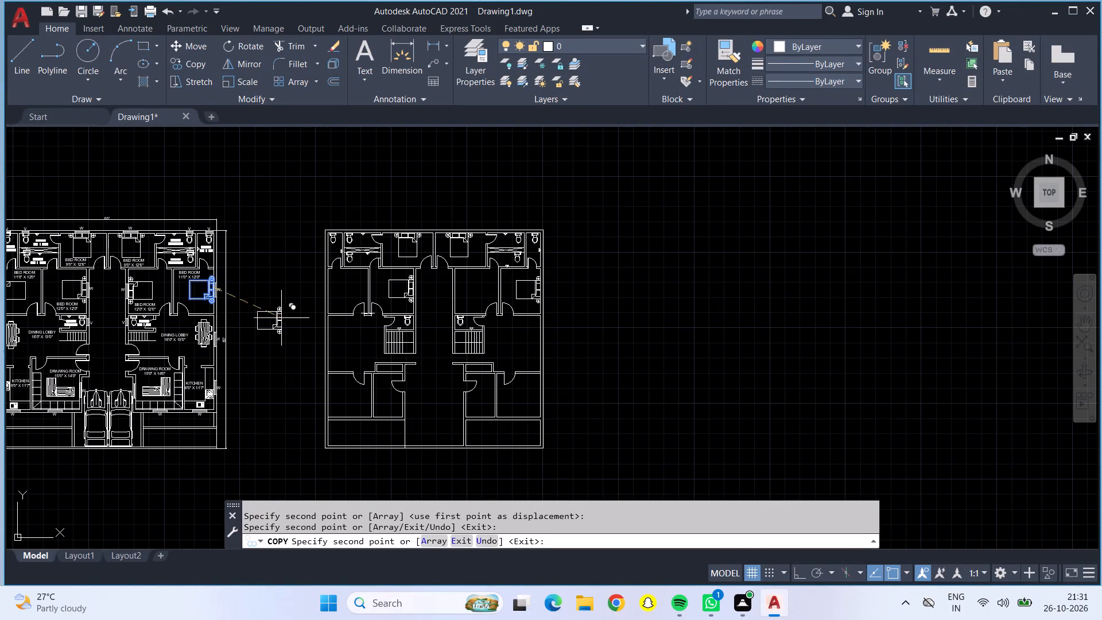
key(Escape)
Copy the bed and side tables from the reference 12'0" x 12'0" bedroom against the outer left wall of the new plan's middle-row far left bedroom.
scroll(137, 285, up, 3)
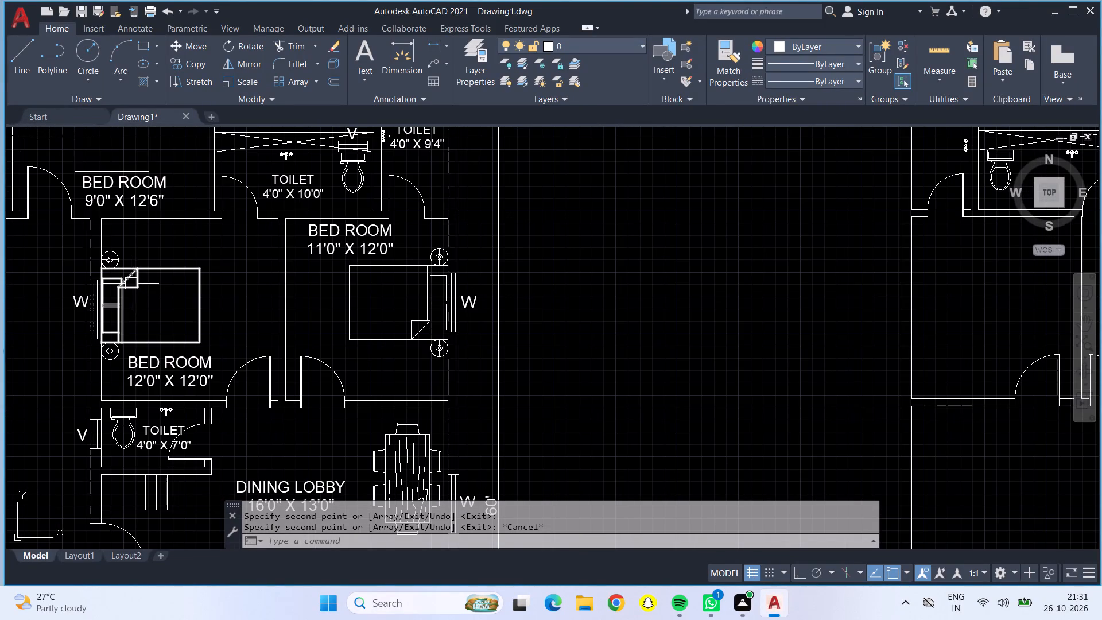
click(130, 284)
click(110, 262)
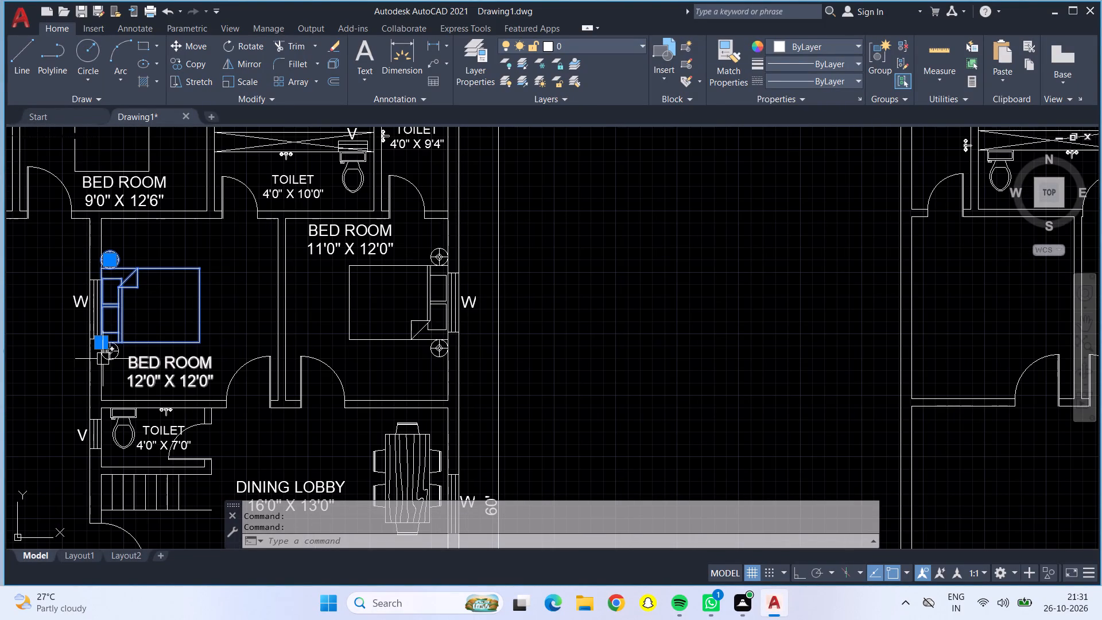
click(108, 360)
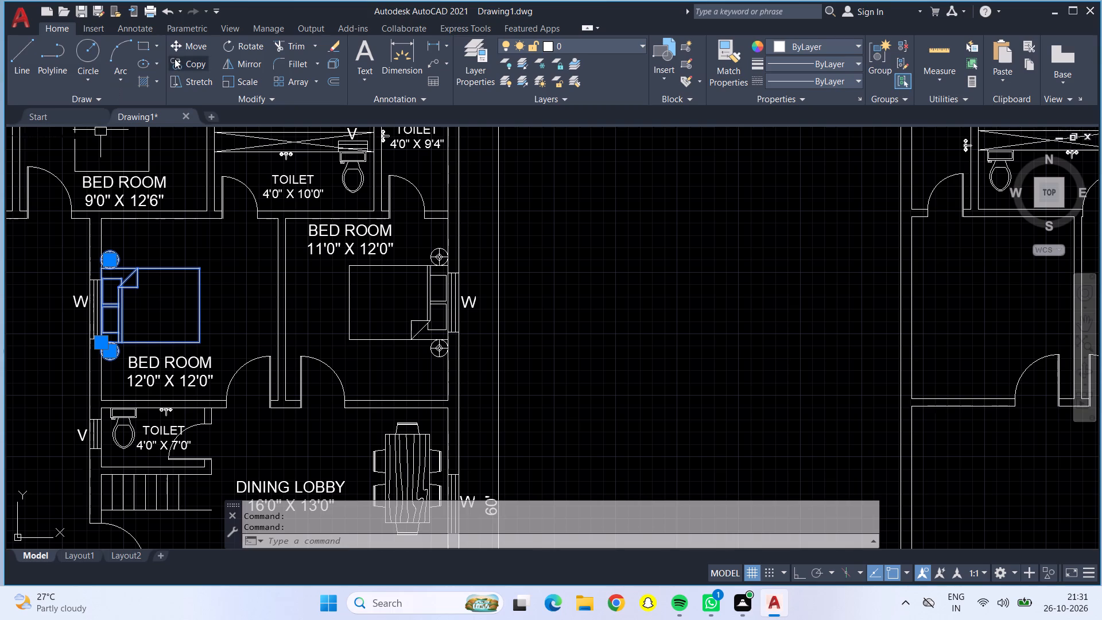
click(174, 59)
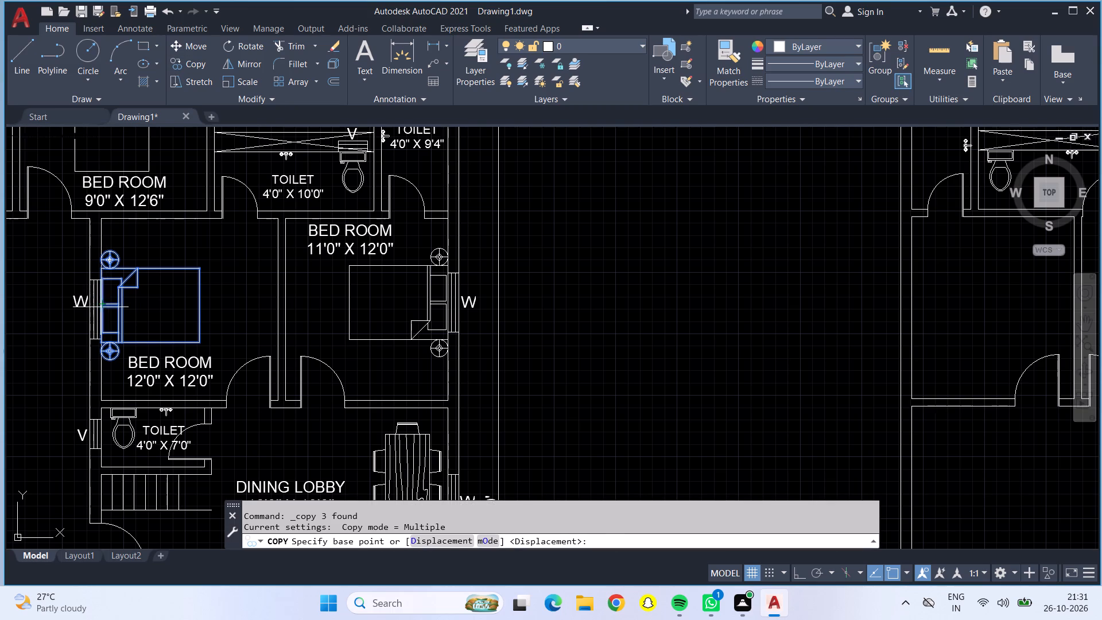
click(100, 307)
scroll(447, 291, down, 1)
scroll(503, 293, down, 2)
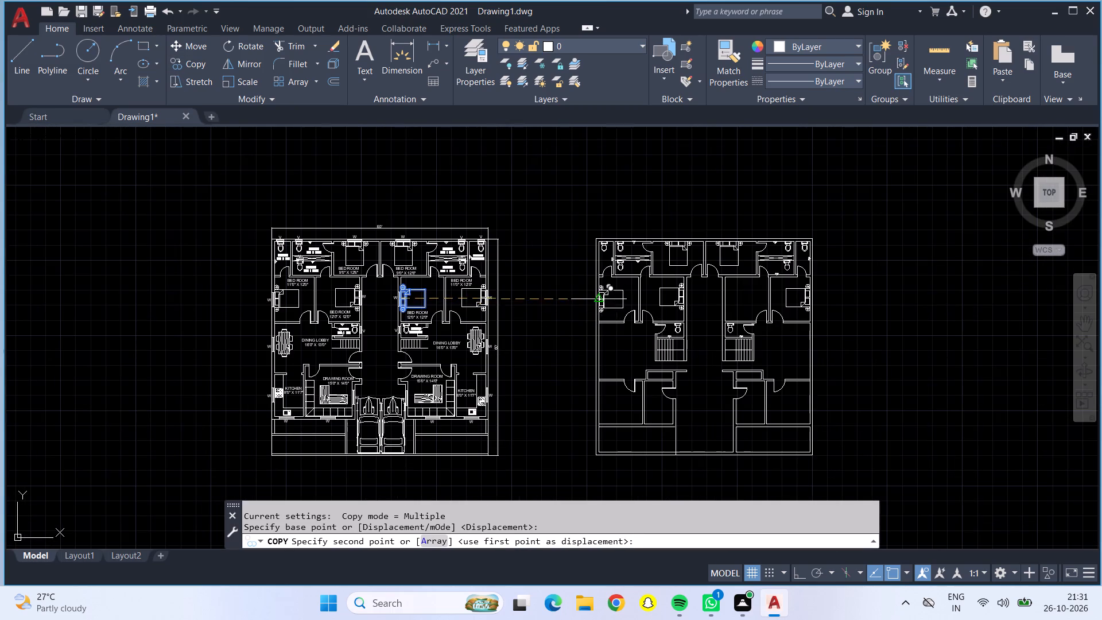
scroll(604, 303, up, 5)
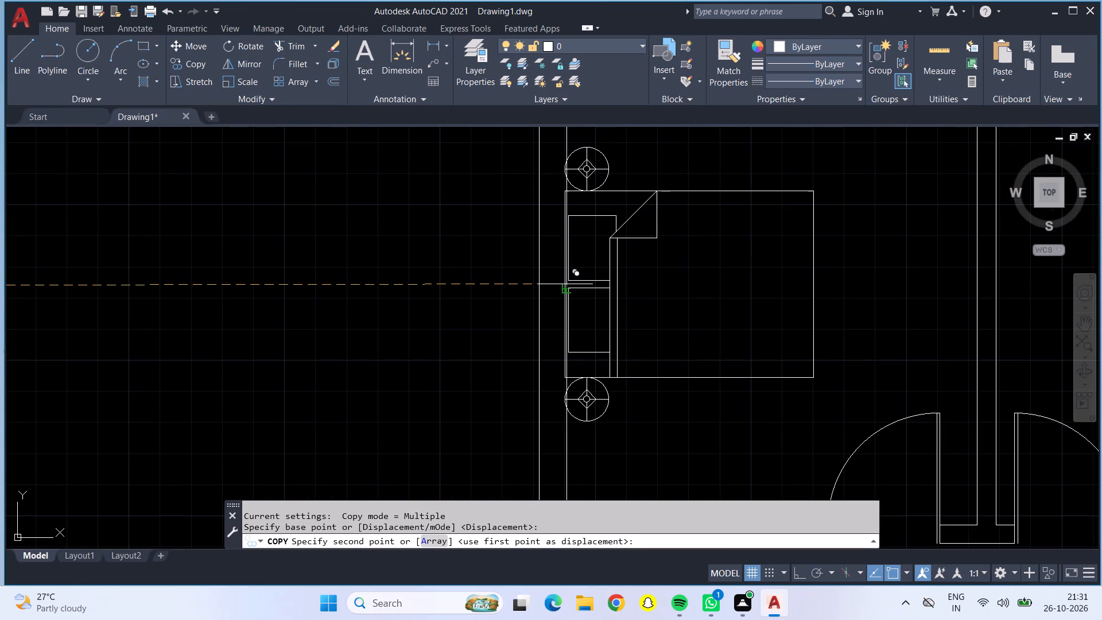
click(569, 286)
Place another copy against the left wall of the middle-row bedroom just right of the central passage.
scroll(575, 281, down, 3)
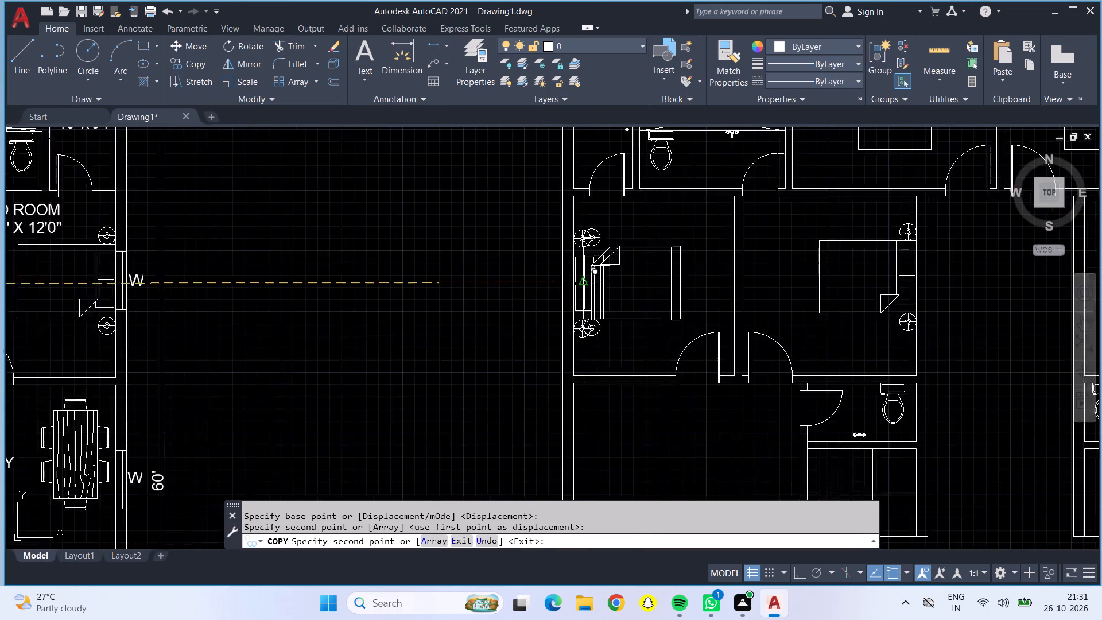
middle_drag(721, 285, 323, 298)
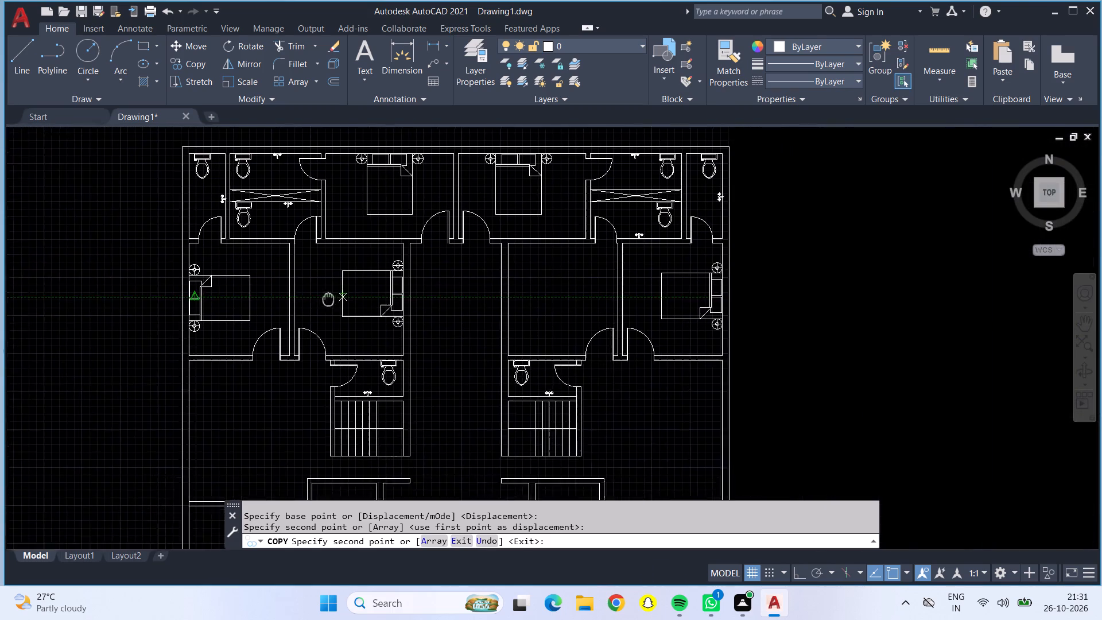
middle_drag(323, 298, 300, 293)
scroll(469, 292, up, 2)
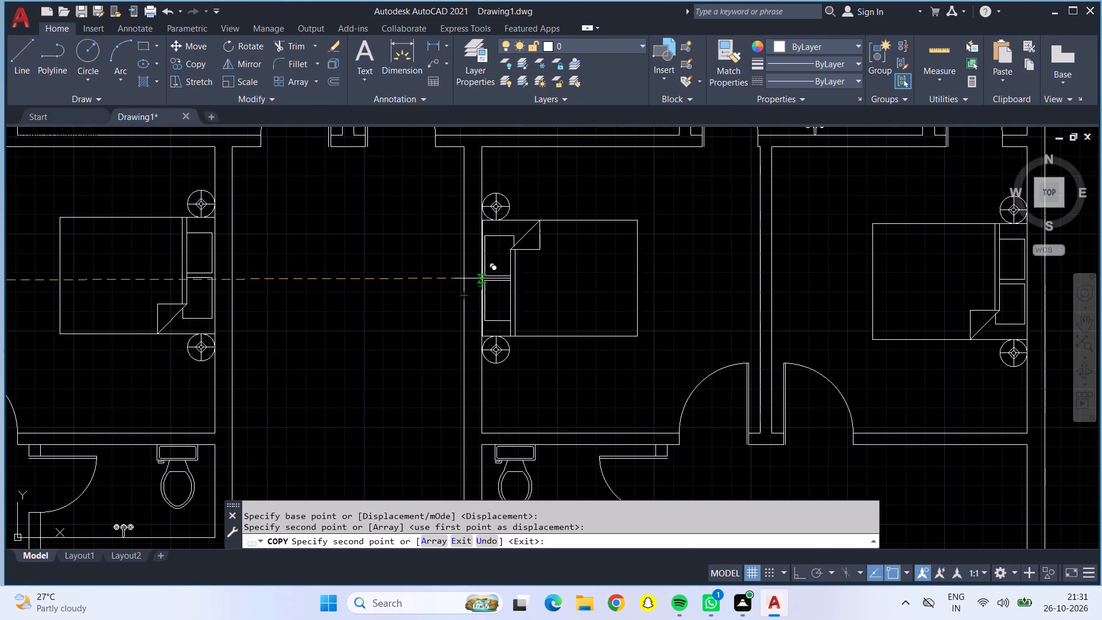
click(483, 278)
Place another copy of the bed set against the outer left wall of the new plan's lower left room and finish copying.
scroll(483, 278, down, 4)
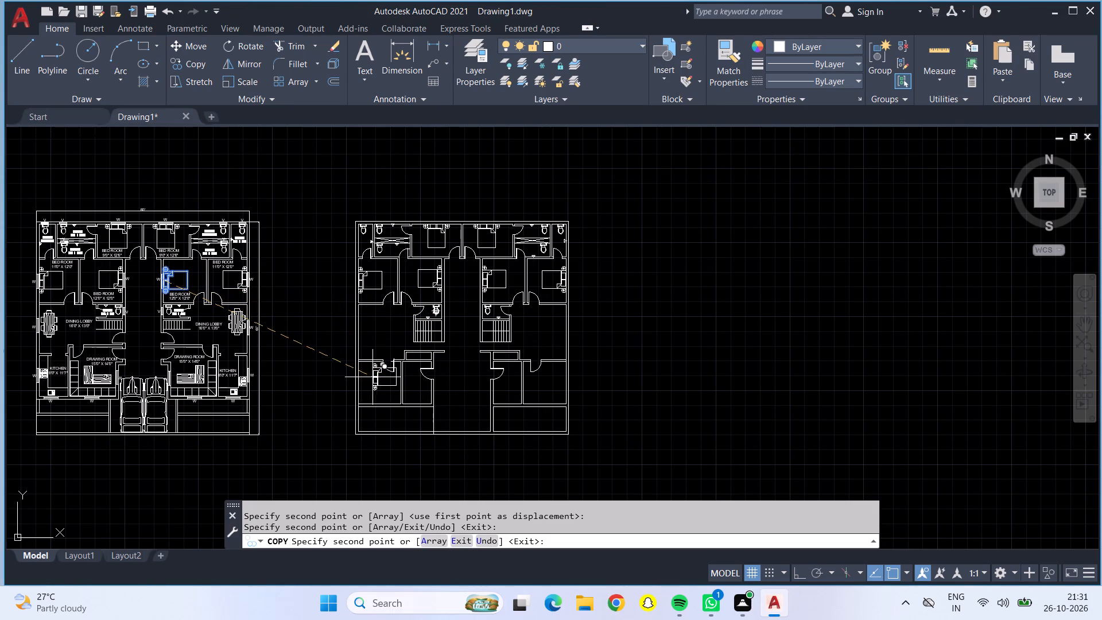
scroll(363, 387, up, 4)
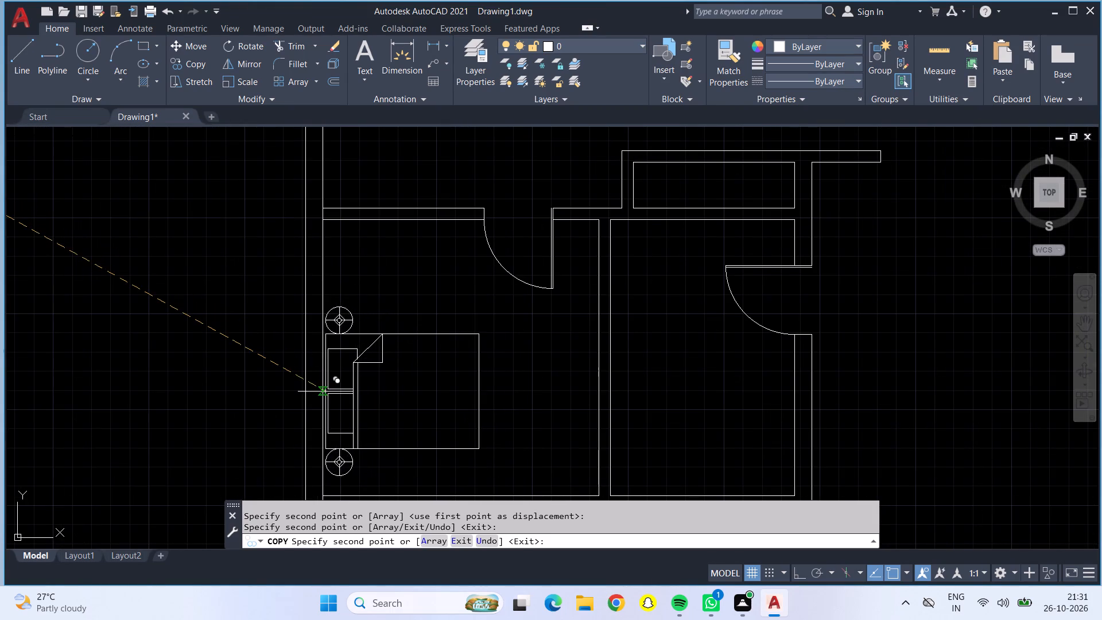
middle_drag(325, 392, 322, 340)
scroll(325, 392, up, 1)
scroll(316, 330, down, 1)
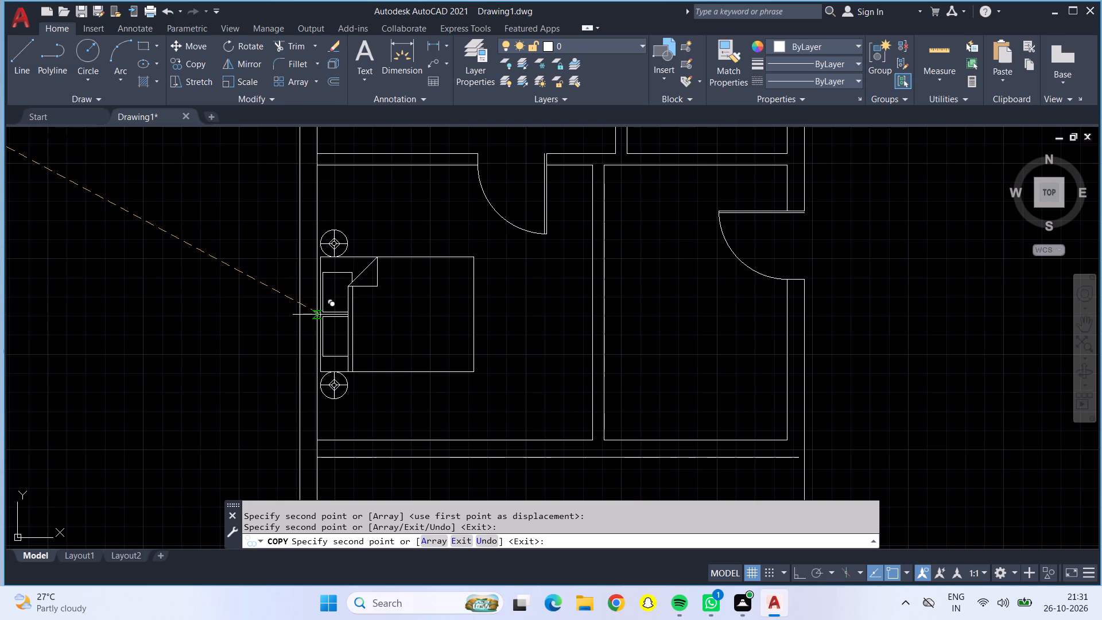
click(318, 315)
scroll(324, 315, down, 2)
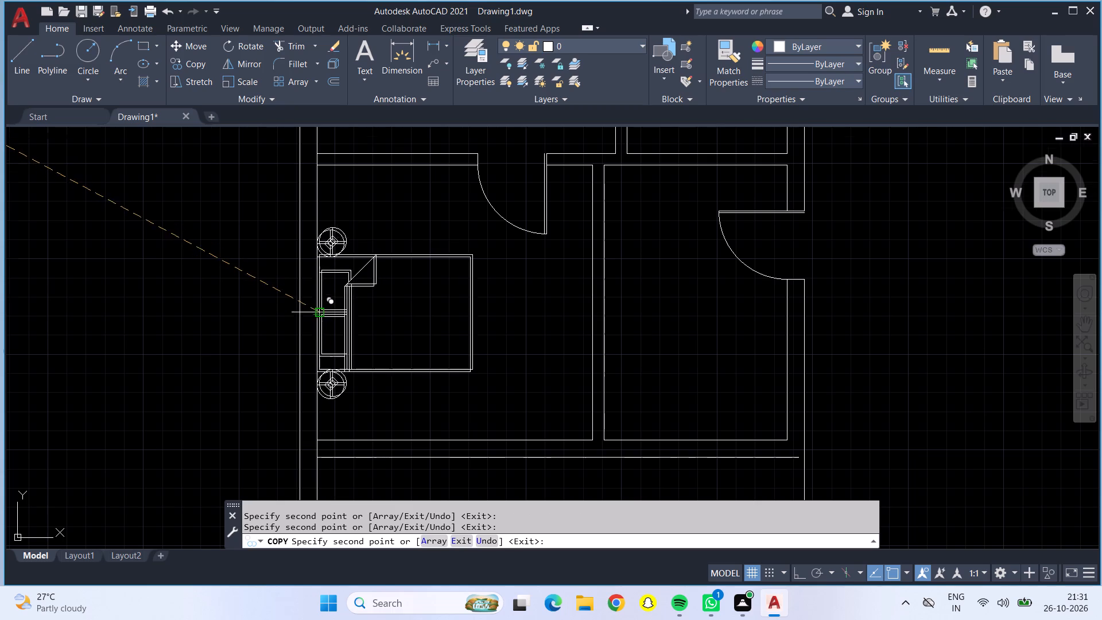
scroll(324, 315, down, 2)
key(Escape)
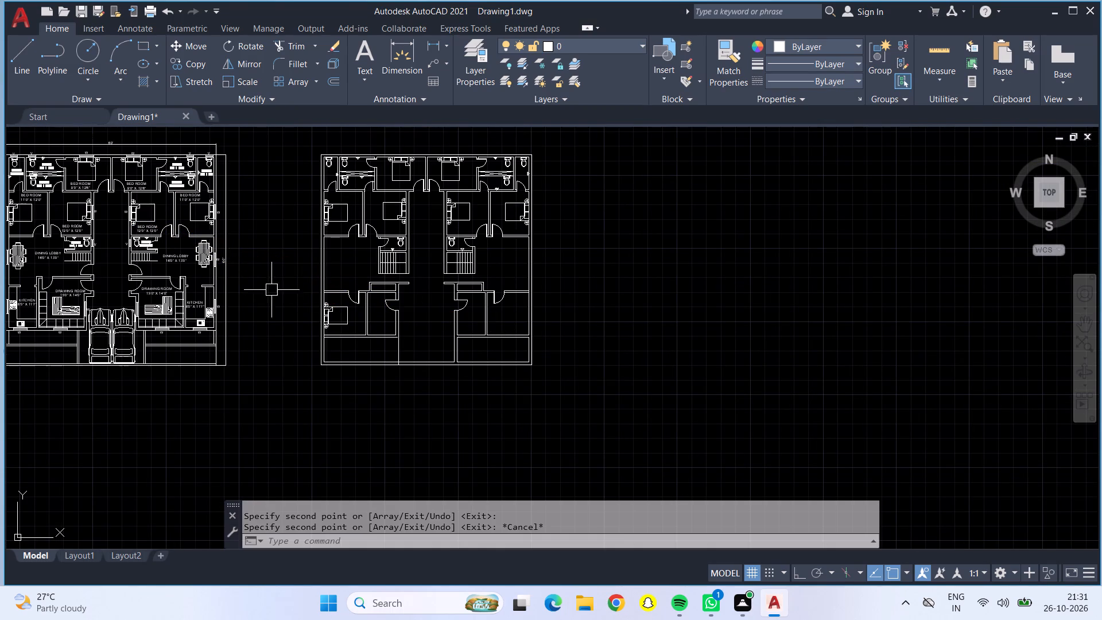
Copy the bed and side tables from the middle-row far right bedroom to the outer right wall of the new plan's lower right room.
scroll(400, 219, up, 1)
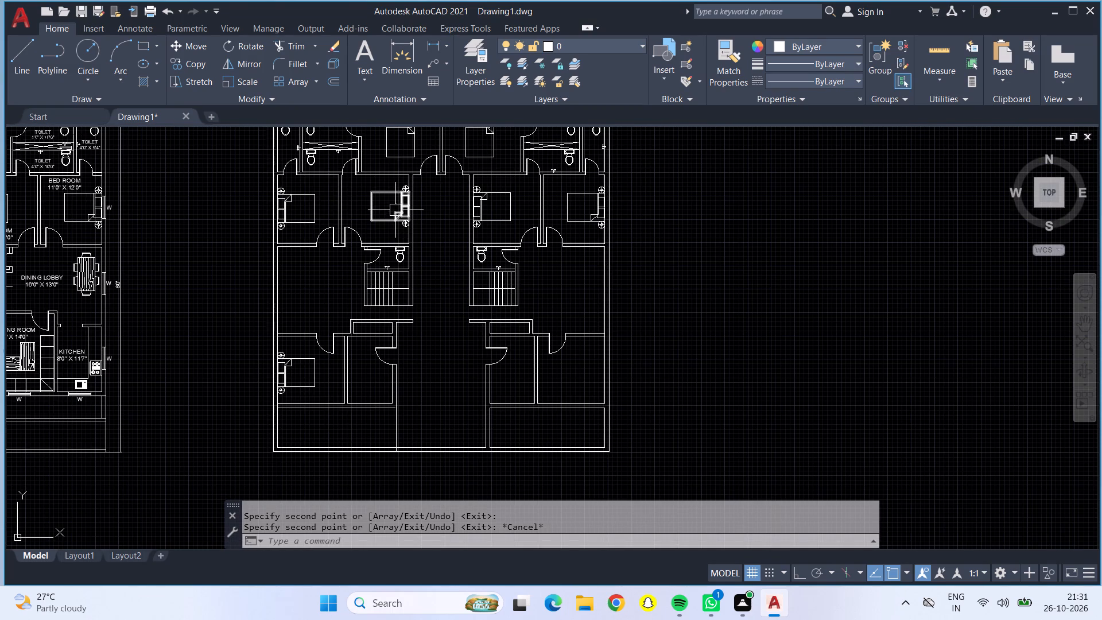
middle_drag(552, 288, 344, 270)
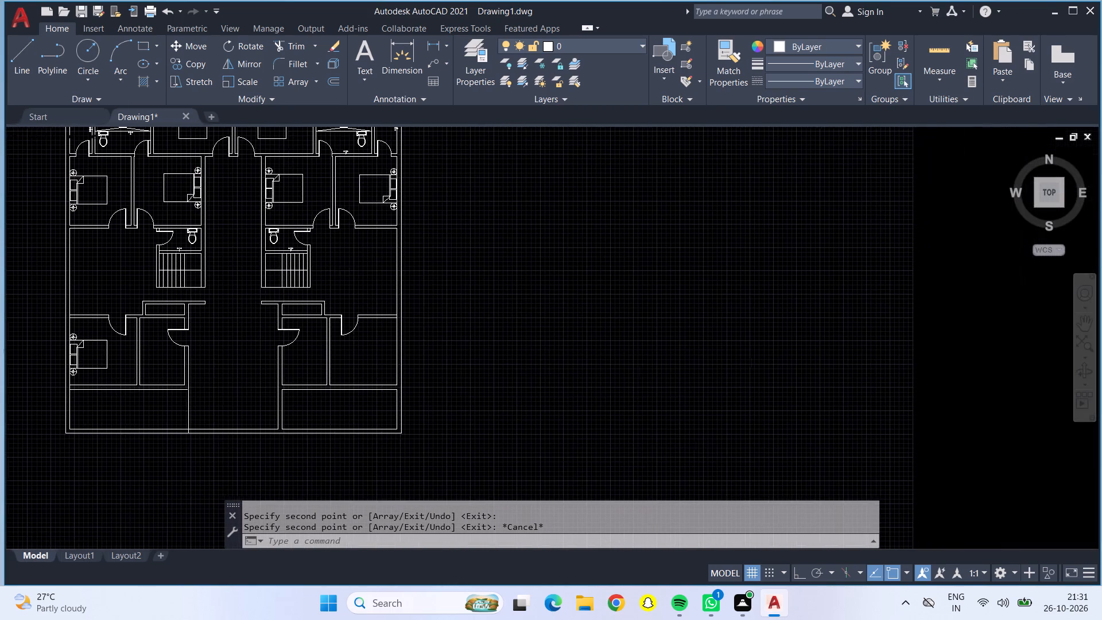
scroll(366, 210, up, 1)
click(386, 197)
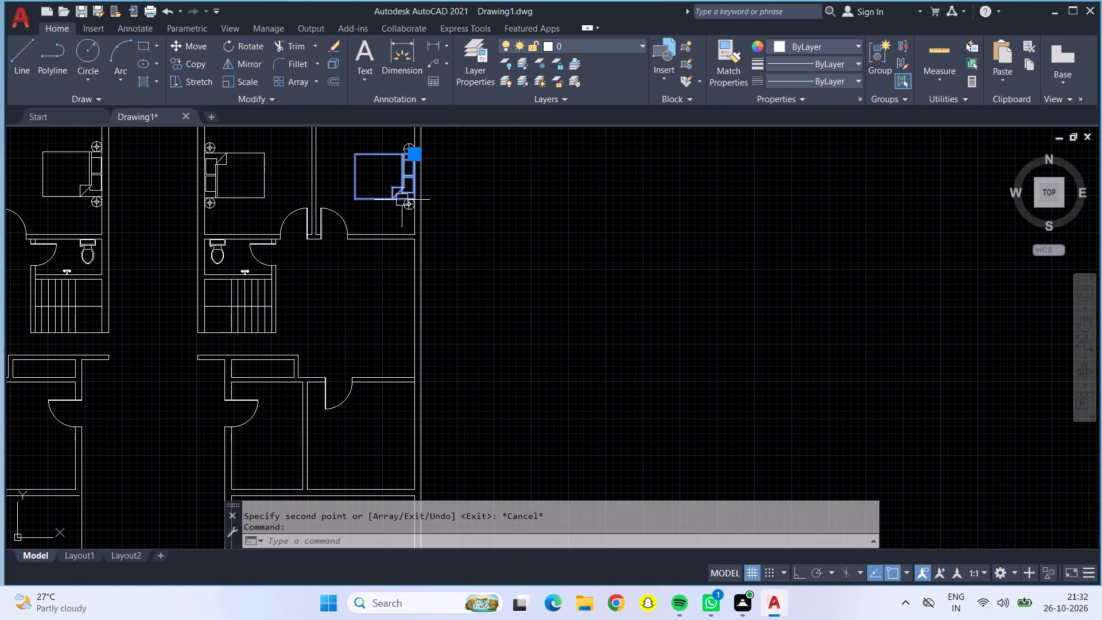
click(407, 203)
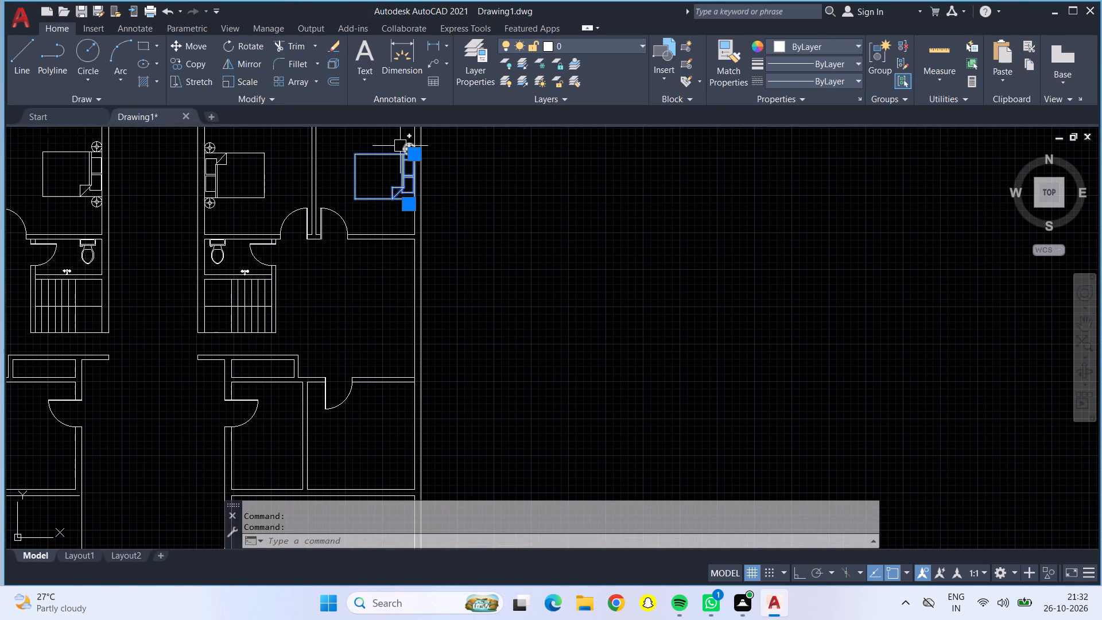
click(400, 146)
click(182, 59)
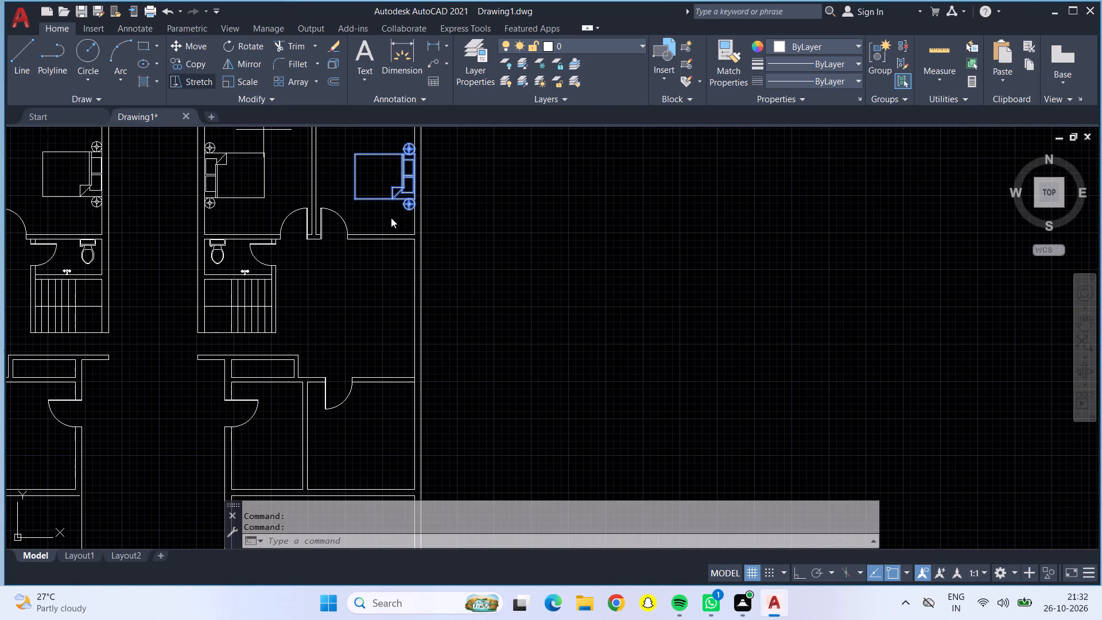
drag(409, 166, 409, 173)
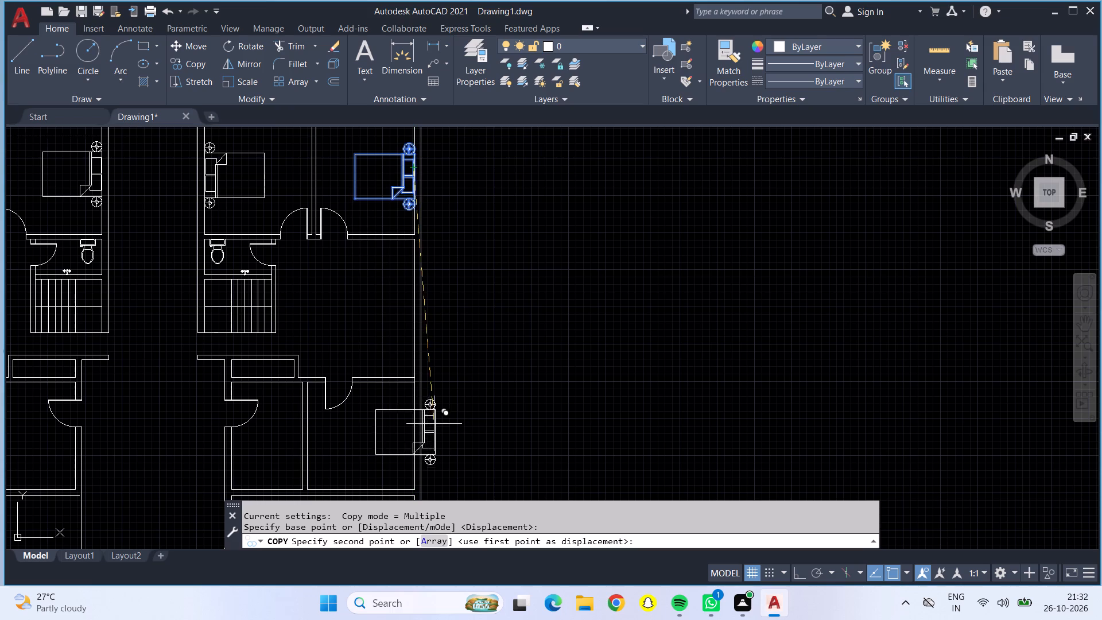
scroll(414, 431, up, 4)
middle_drag(390, 430, 391, 393)
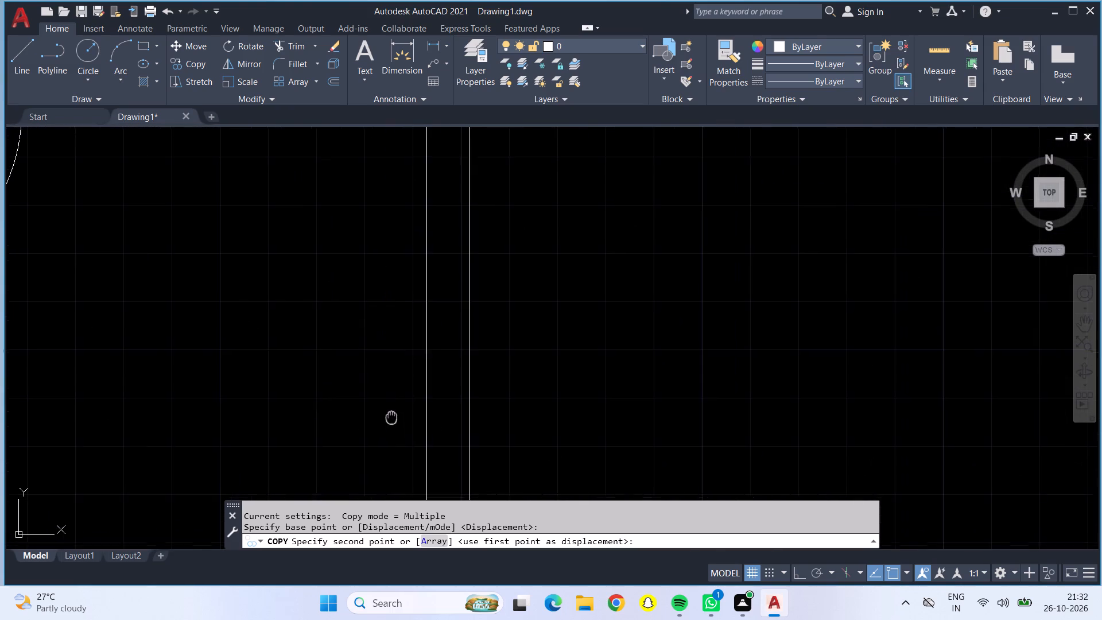
middle_drag(391, 393, 375, 317)
scroll(373, 316, down, 1)
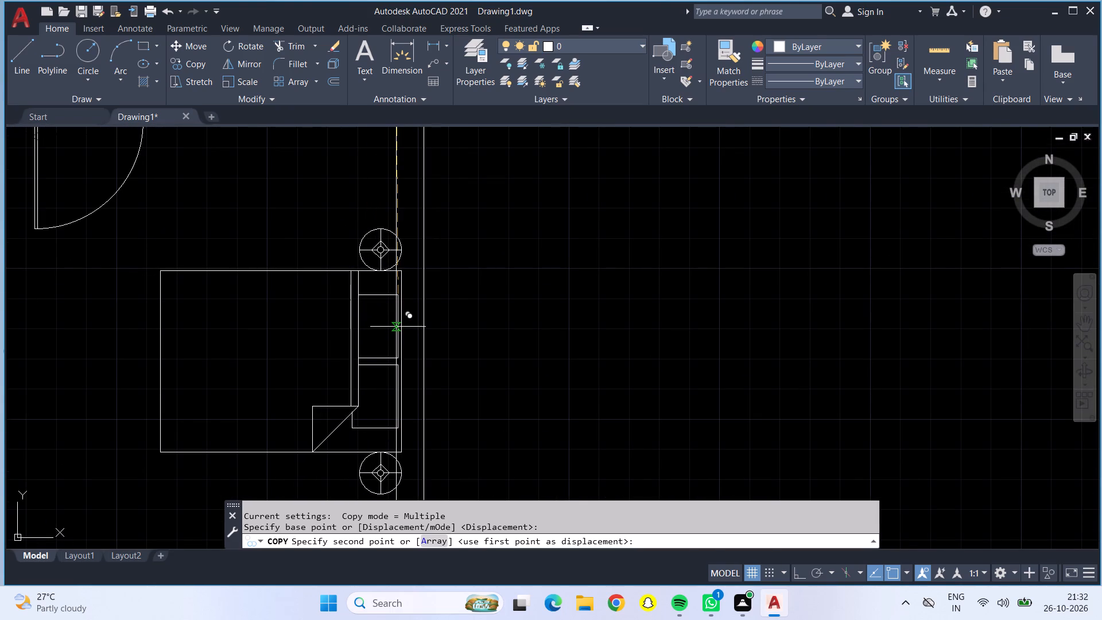
click(395, 324)
scroll(344, 328, down, 3)
key(Escape)
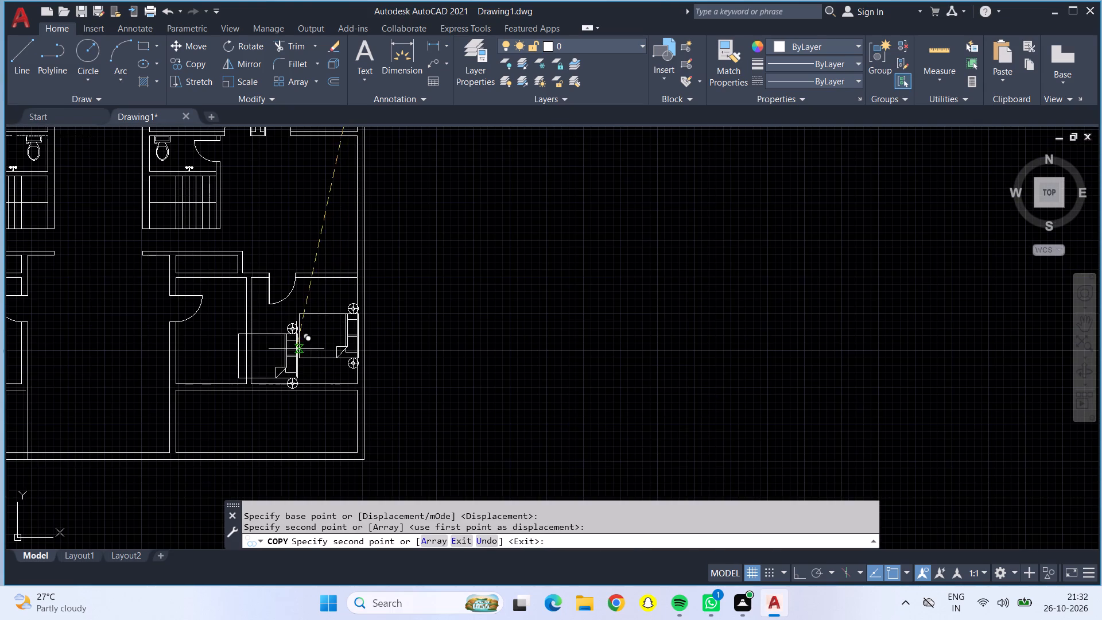
Move the copied bed and side tables in the lower right room so the headboard sits flush with the wall's inner face.
scroll(318, 342, down, 1)
scroll(321, 338, up, 5)
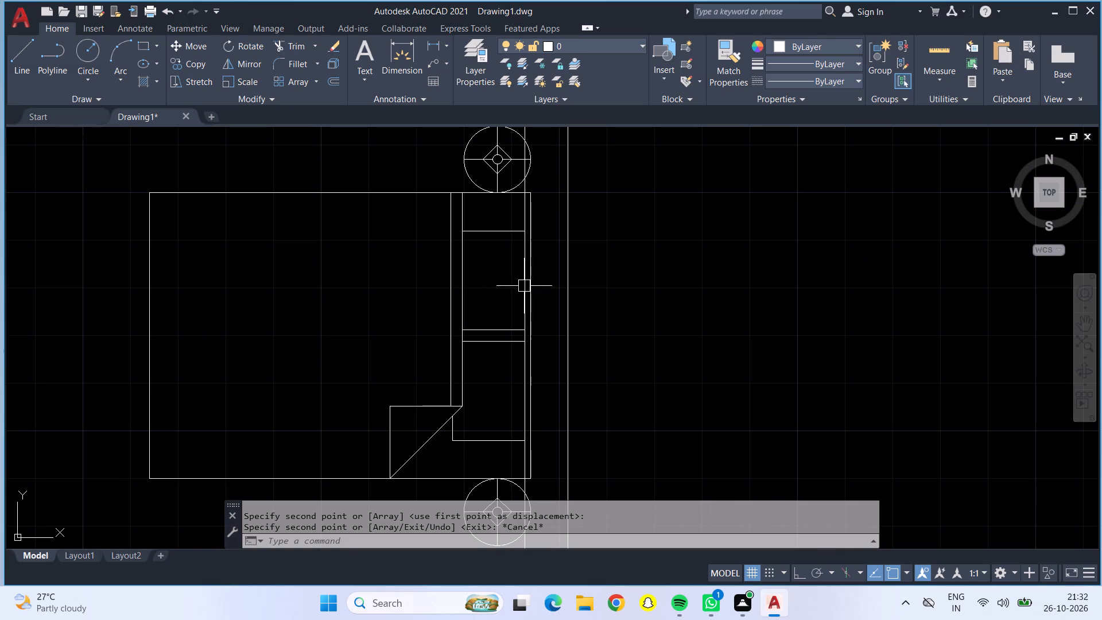
click(453, 281)
click(489, 153)
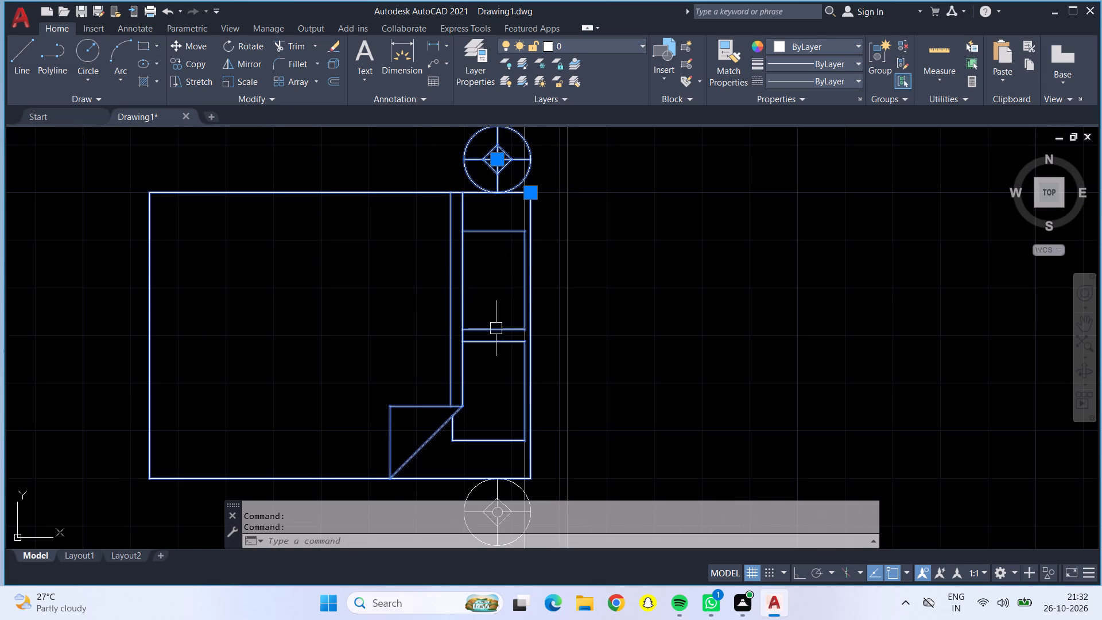
click(491, 476)
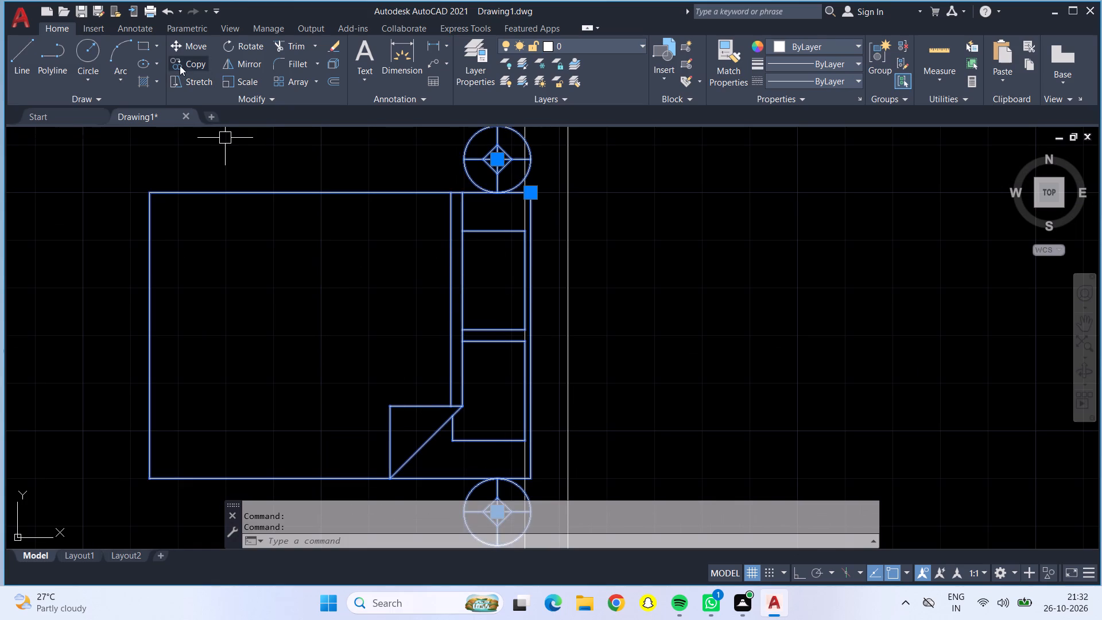
click(183, 45)
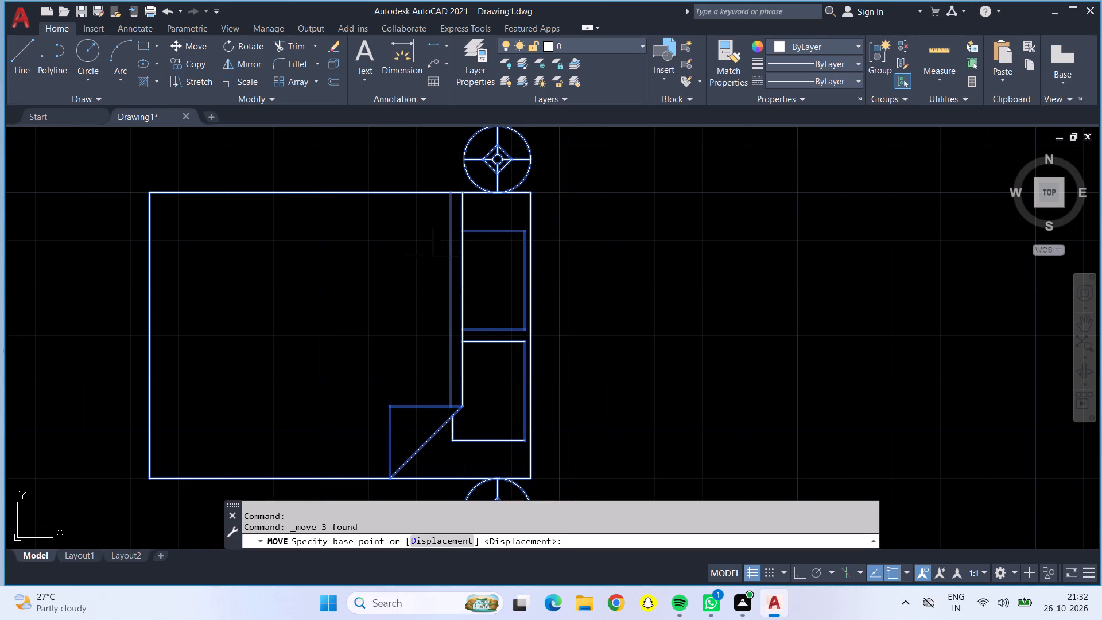
click(534, 333)
click(524, 328)
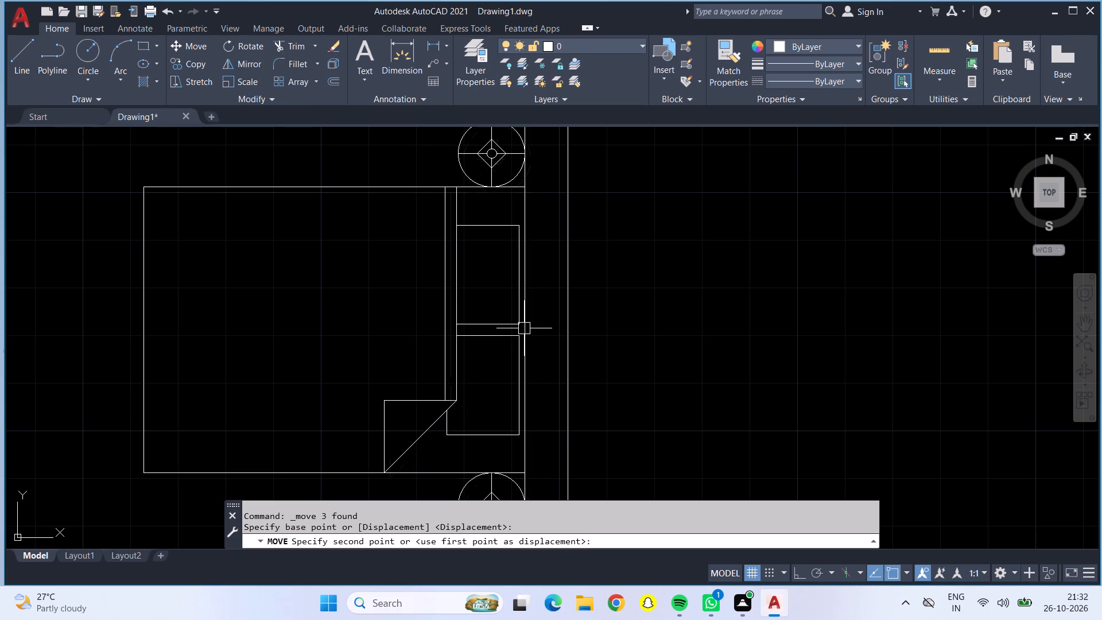
Examine the new plan's layout against the furnished reference plan, including the lower rooms and front strip.
scroll(500, 324, down, 3)
scroll(441, 318, down, 2)
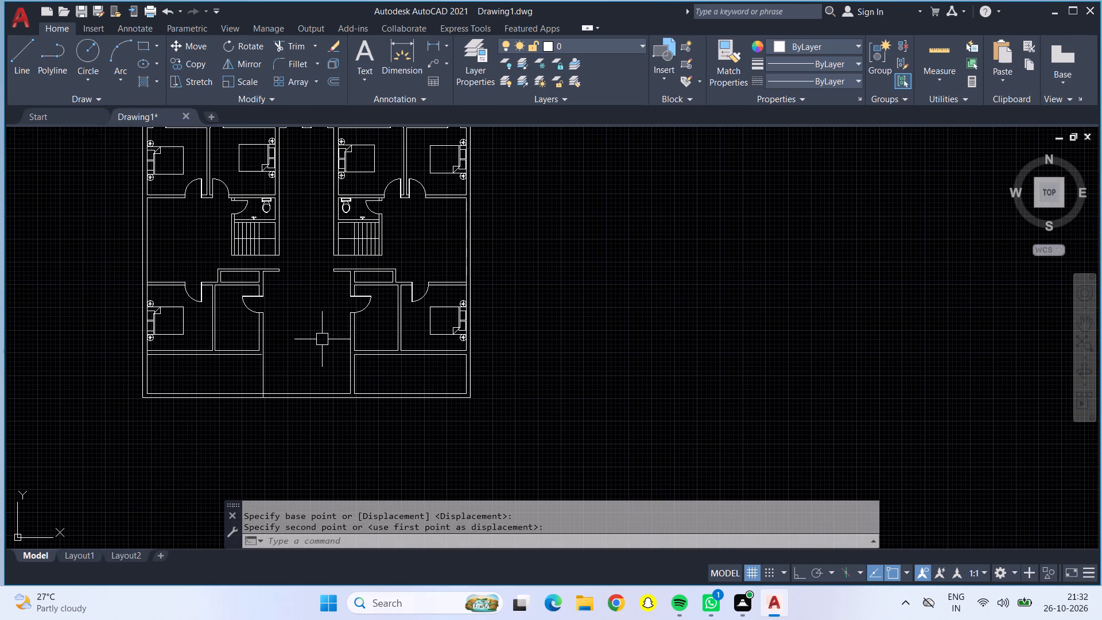
middle_drag(321, 327, 348, 393)
scroll(344, 387, down, 1)
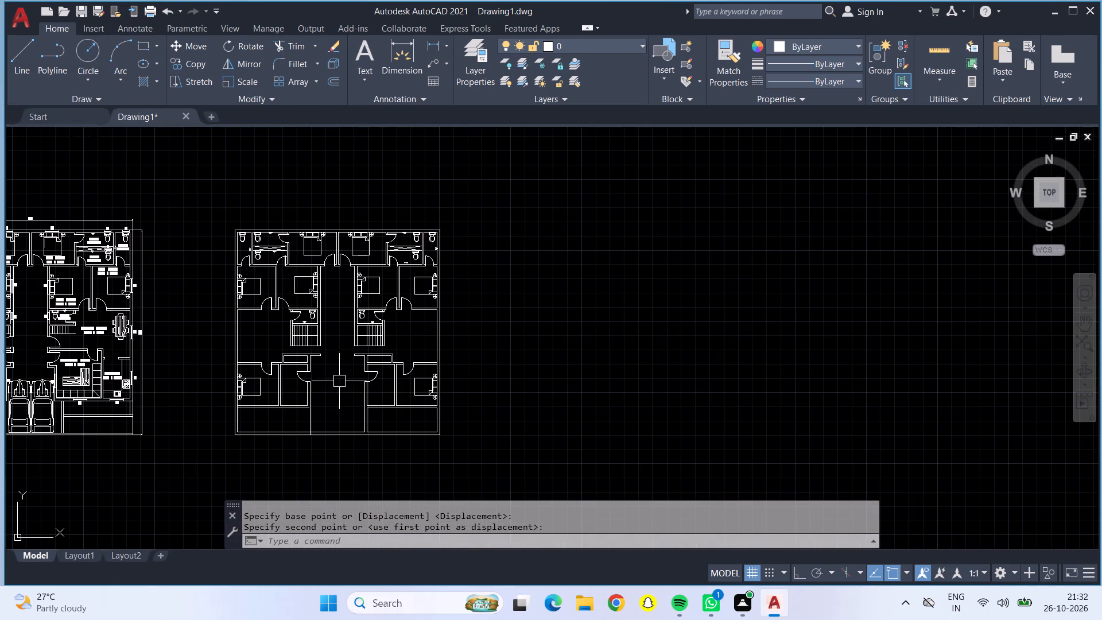
middle_drag(338, 369, 336, 331)
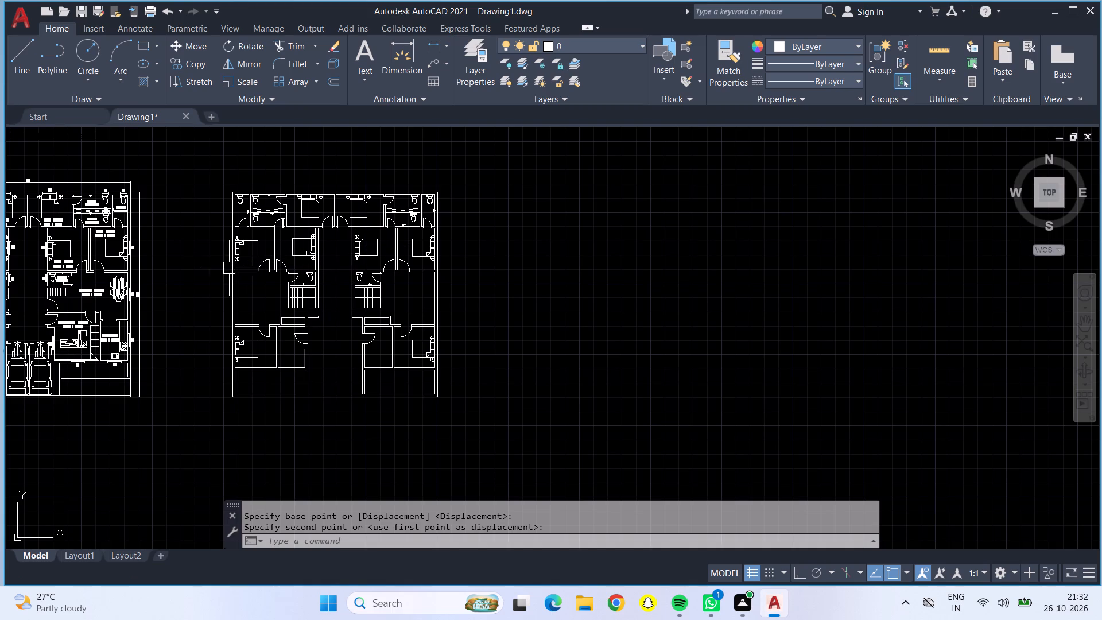
scroll(121, 283, up, 1)
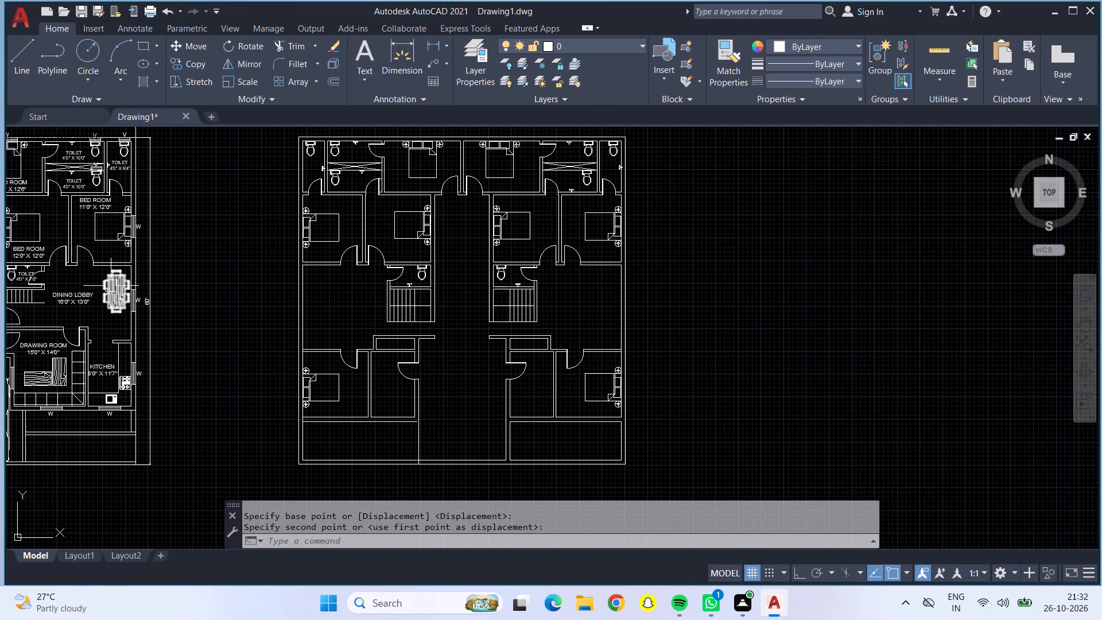
scroll(194, 302, down, 1)
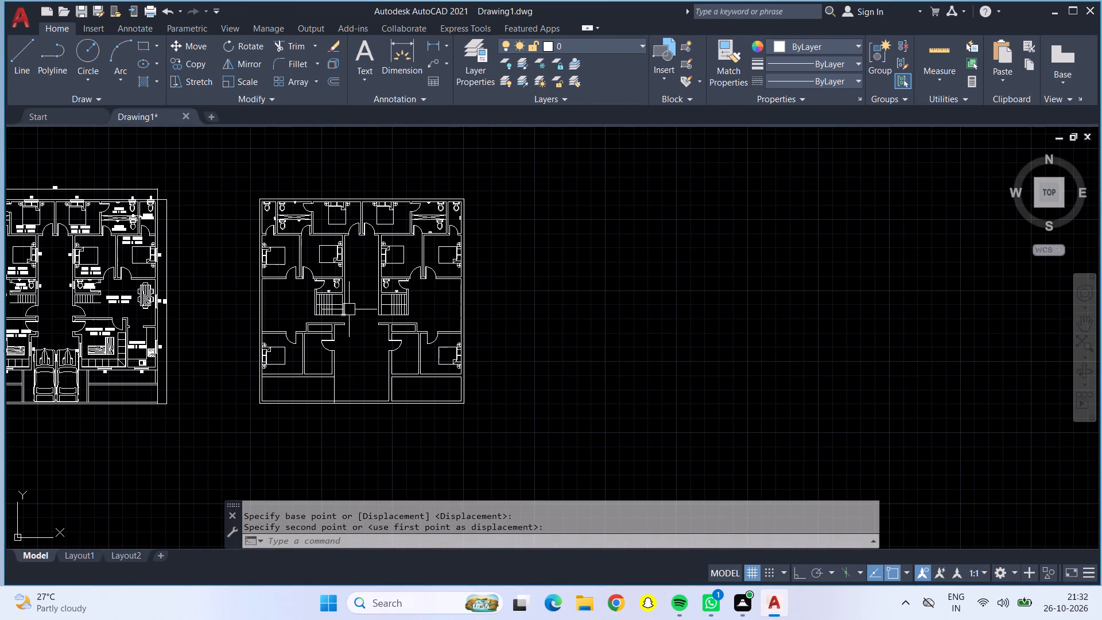
middle_drag(194, 352, 263, 363)
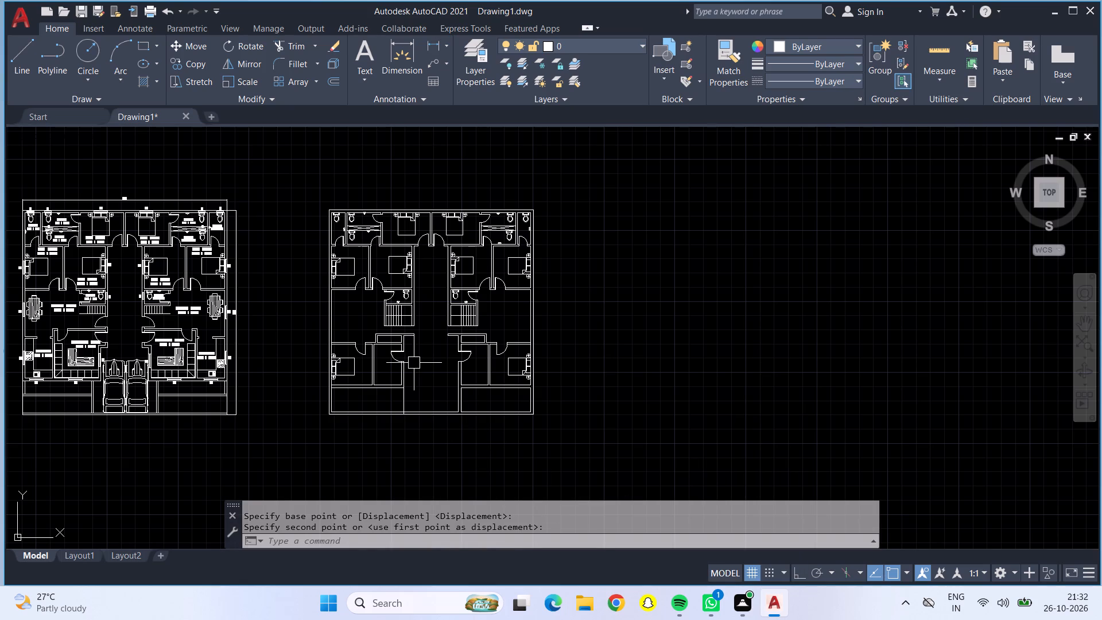
middle_drag(421, 363, 470, 377)
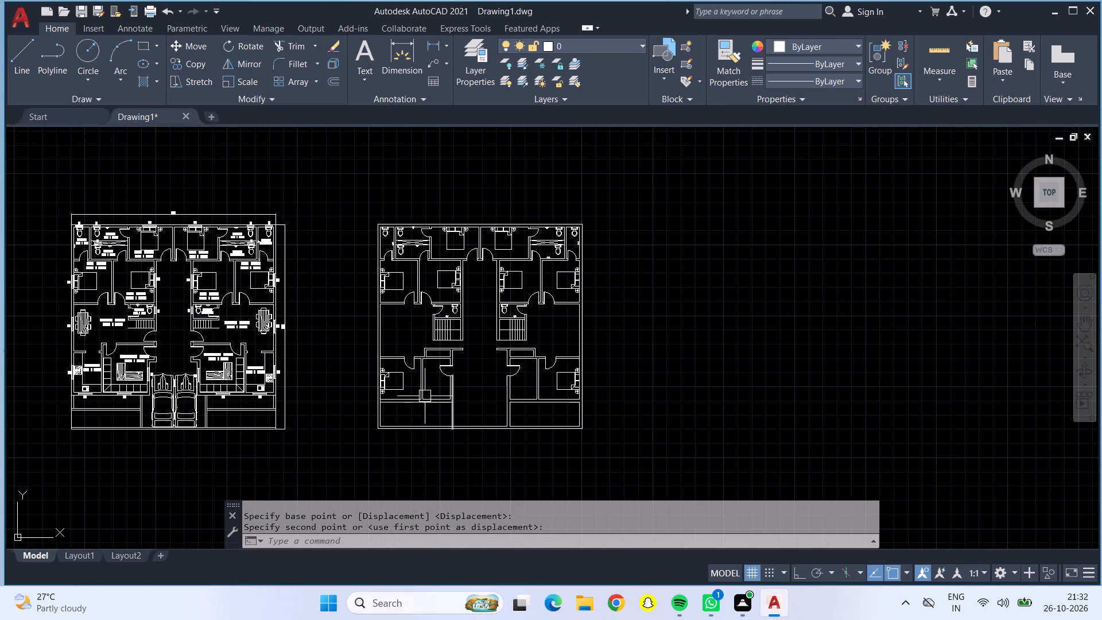
scroll(390, 331, up, 1)
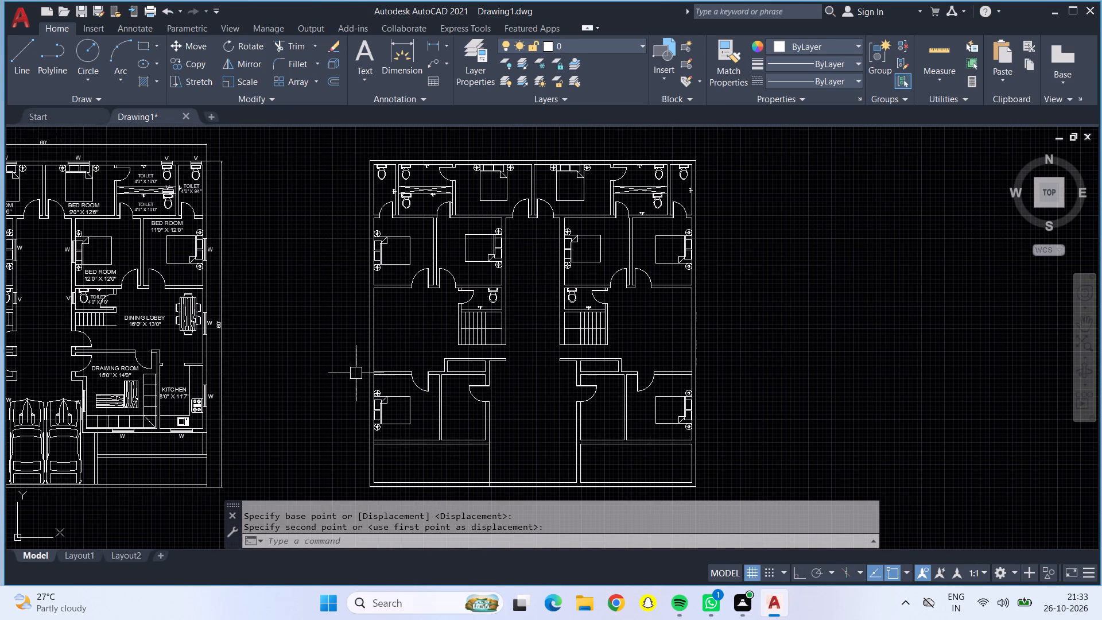
scroll(308, 387, down, 1)
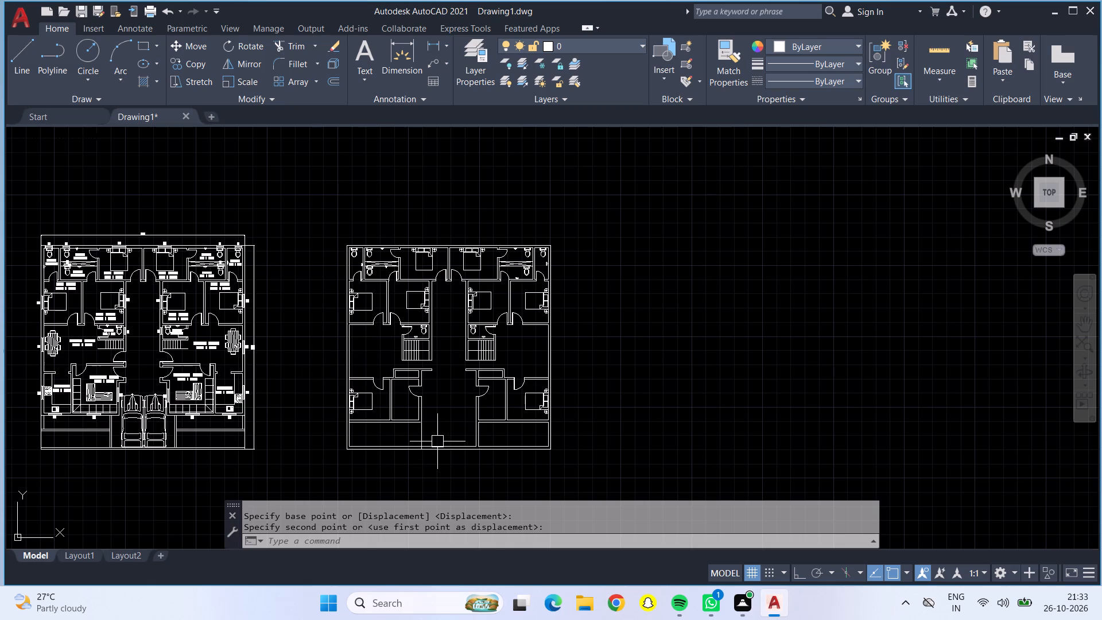
scroll(437, 441, up, 1)
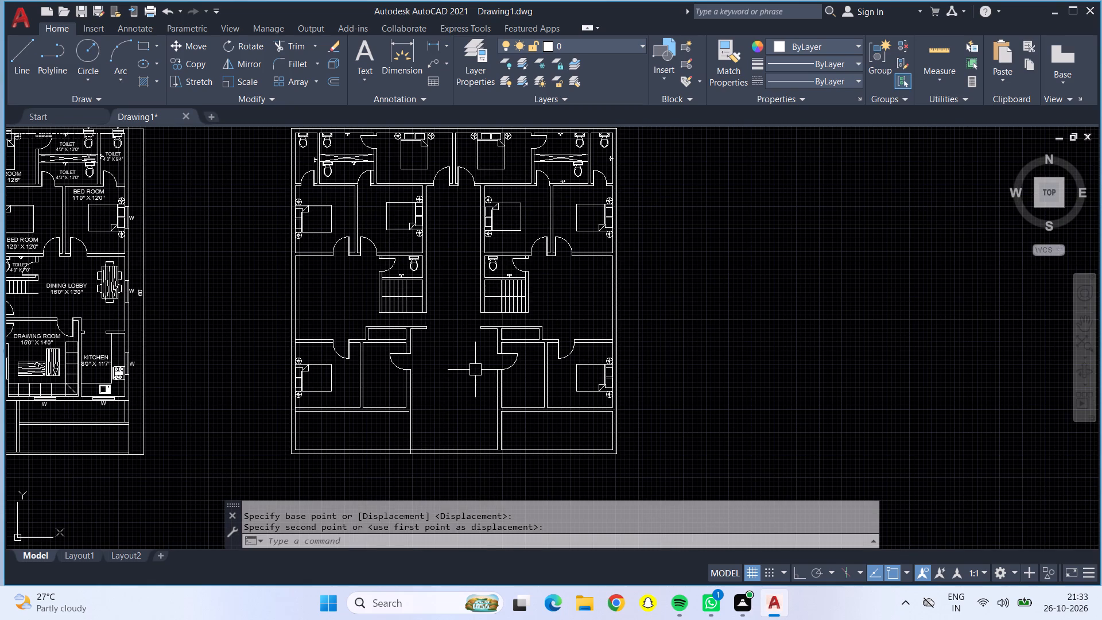
scroll(443, 427, down, 1)
scroll(445, 431, up, 2)
scroll(445, 431, down, 1)
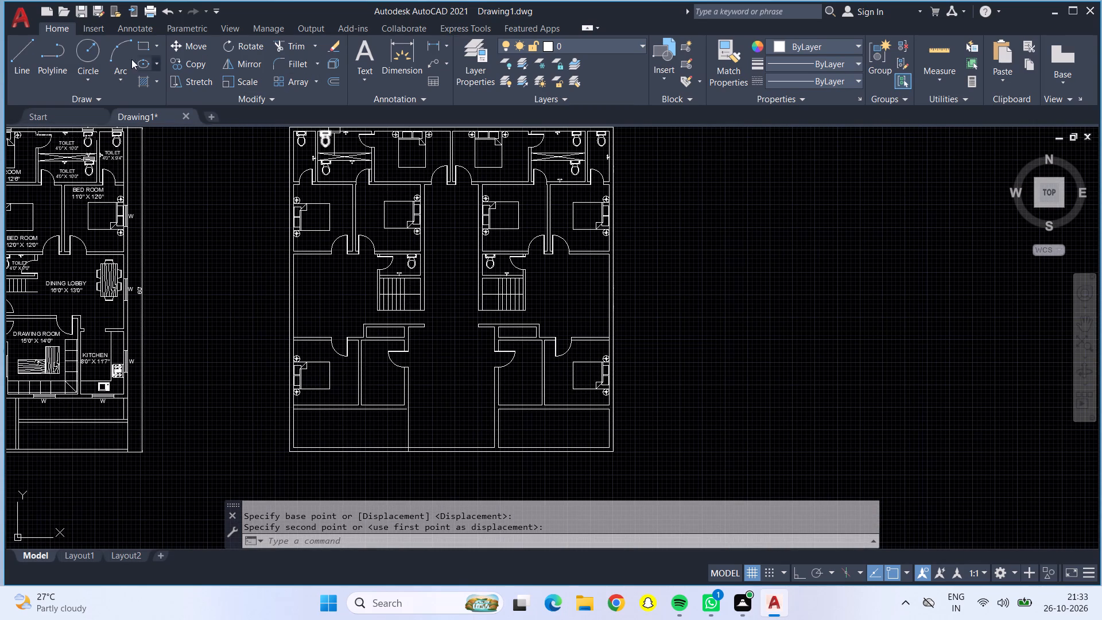
Draw a horizontal line across the central passage, joining the top edges of the two front strips below the lower rooms.
click(13, 67)
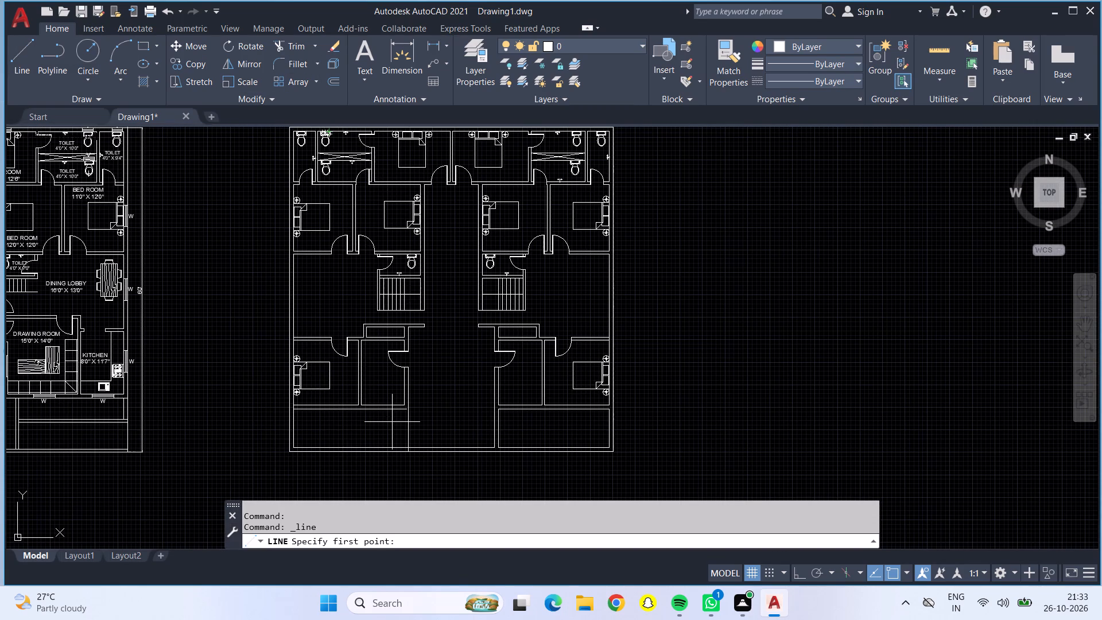
scroll(392, 422, up, 3)
click(441, 374)
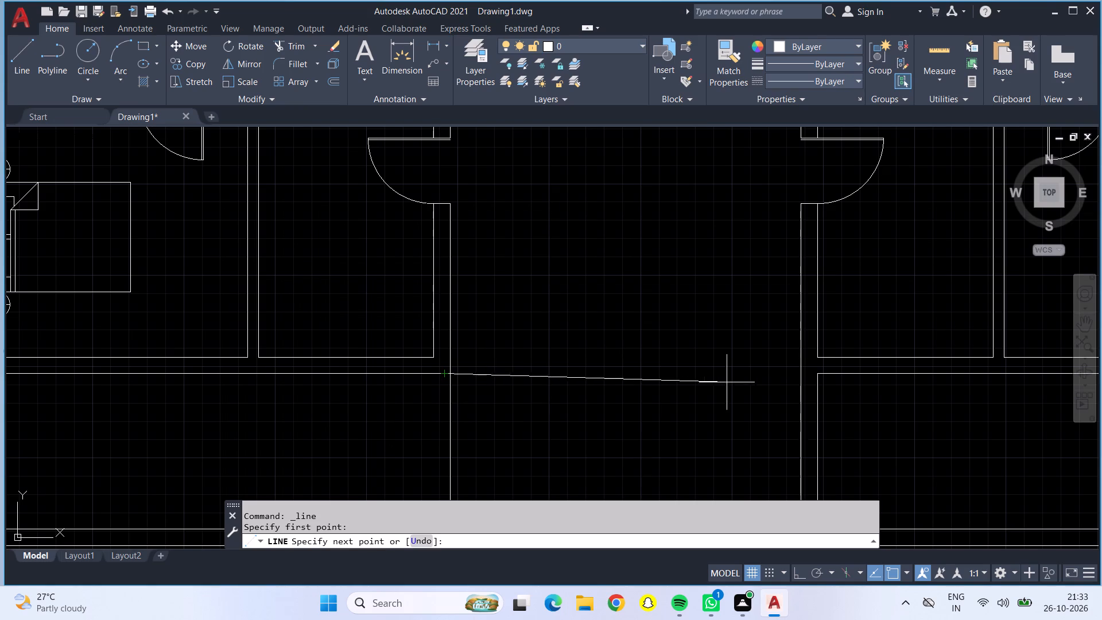
click(821, 369)
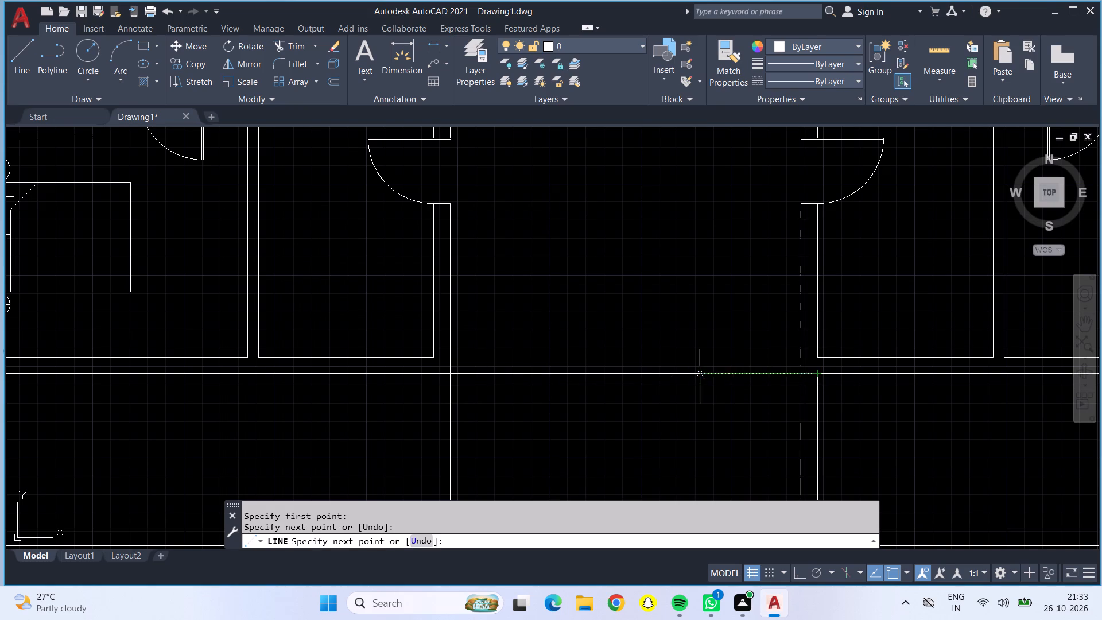
scroll(694, 375, down, 2)
key(Escape)
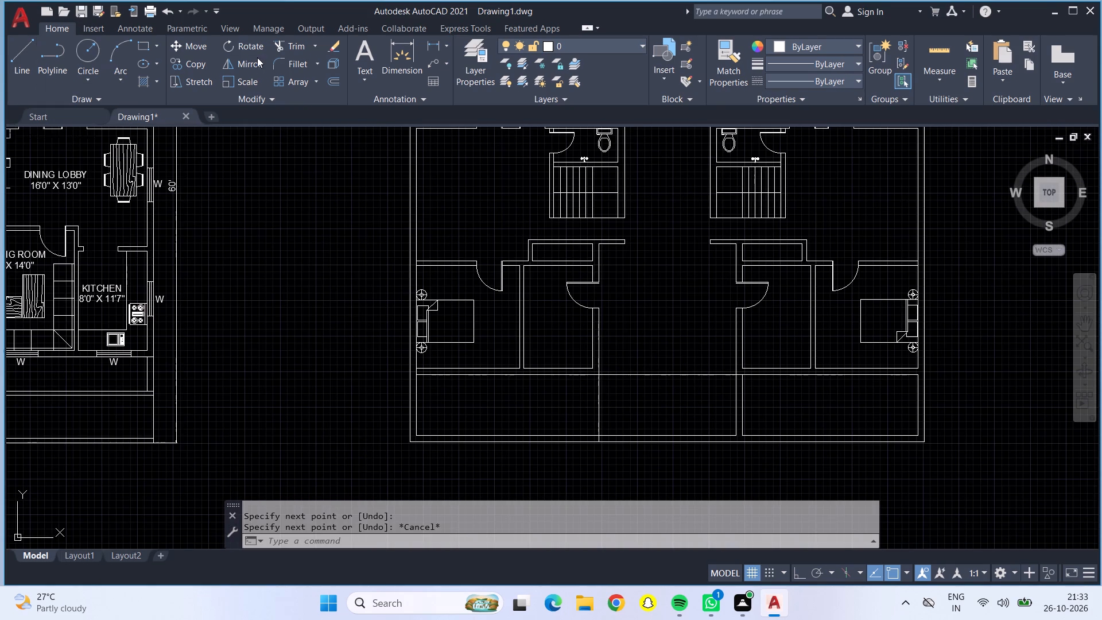
Trim away the front strip's vertical partition lines, the line across the central passage and the leftover stub in the front wall.
click(285, 49)
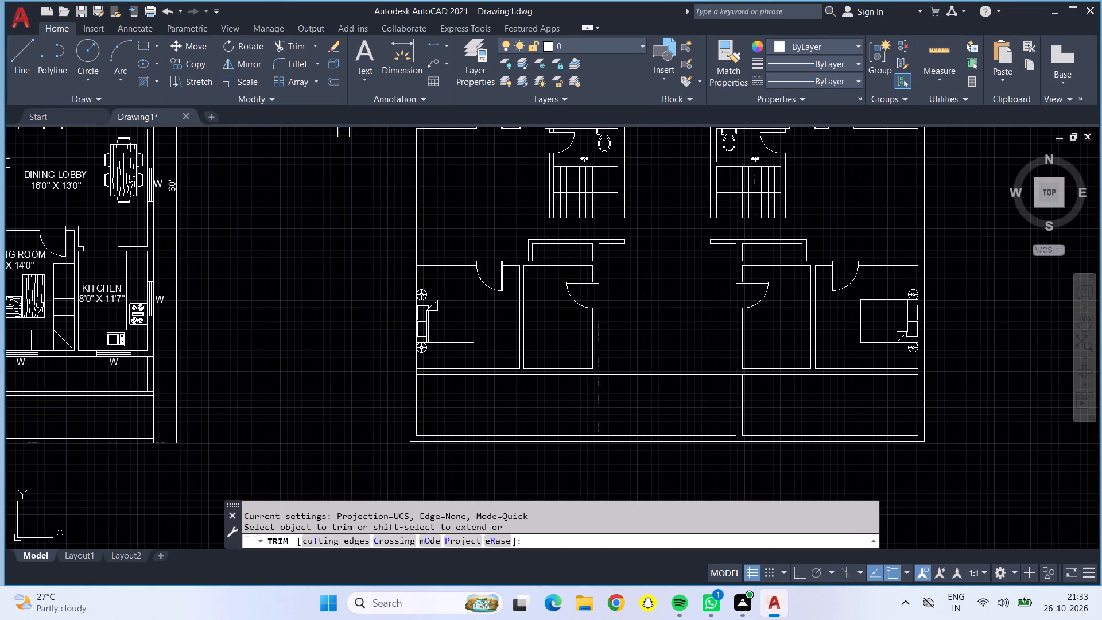
drag(560, 421, 643, 379)
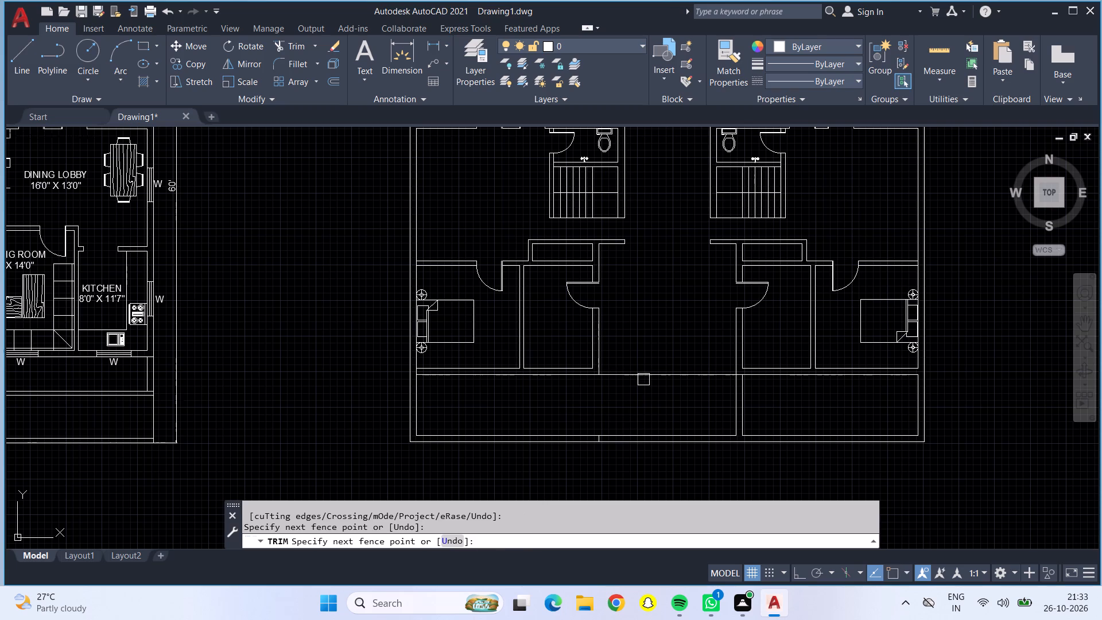
click(645, 373)
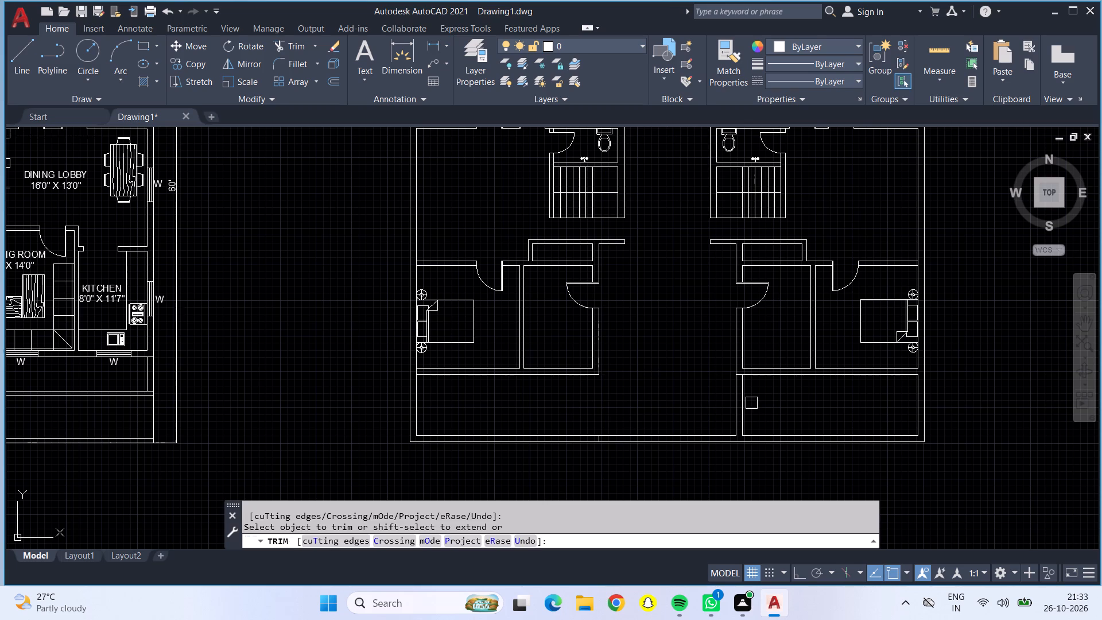
click(746, 400)
click(736, 390)
scroll(717, 388, down, 2)
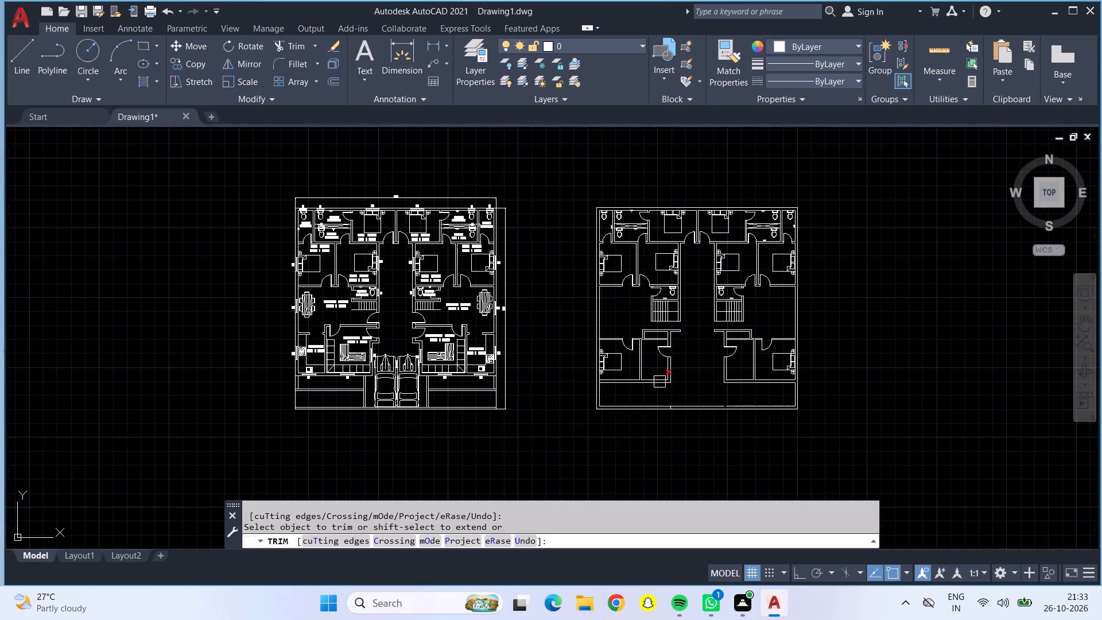
scroll(670, 409, up, 5)
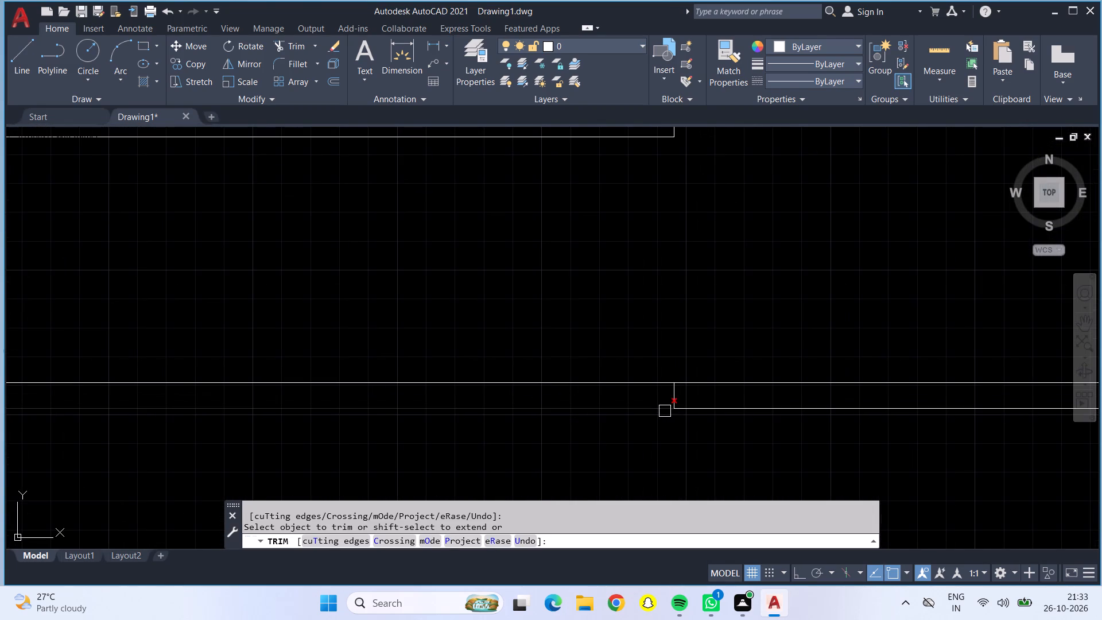
click(672, 394)
scroll(672, 394, down, 3)
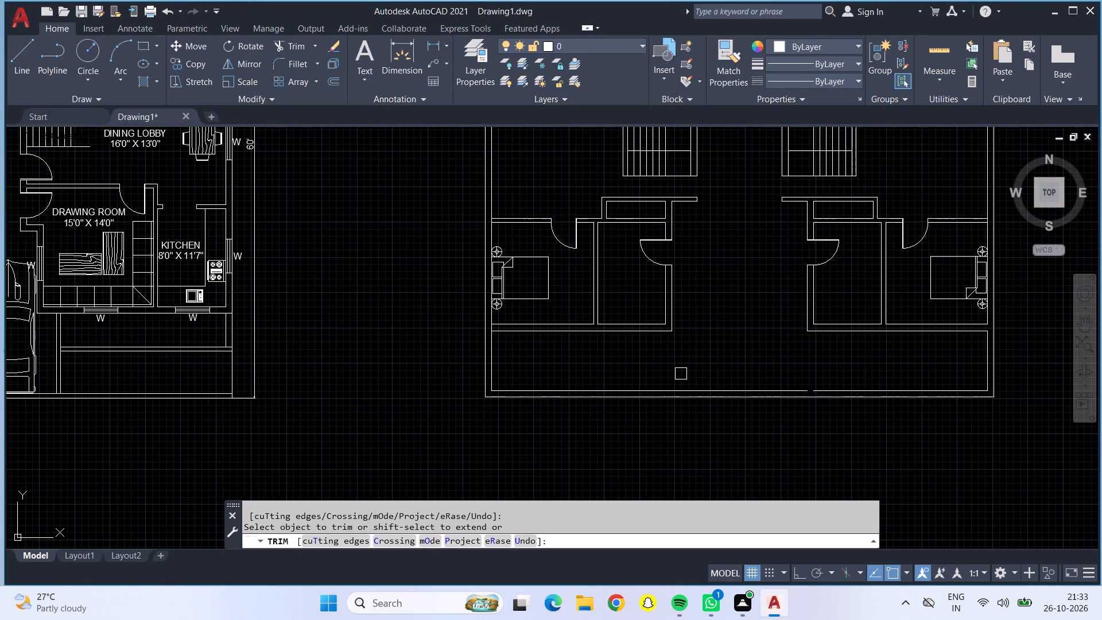
key(grave)
middle_drag(689, 345, 684, 348)
middle_drag(684, 348, 315, 398)
key(Escape)
key(Escape)
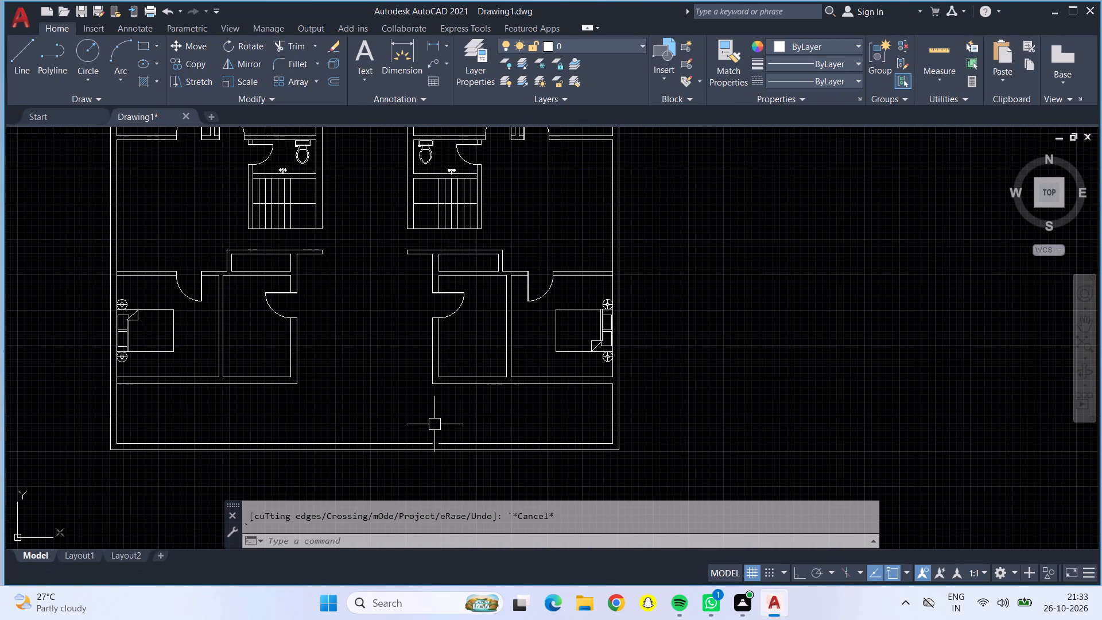
Draw a short line closing the gap in the front wall's inner line where the right partition met it.
key(l)
key(Return)
scroll(438, 448, up, 2)
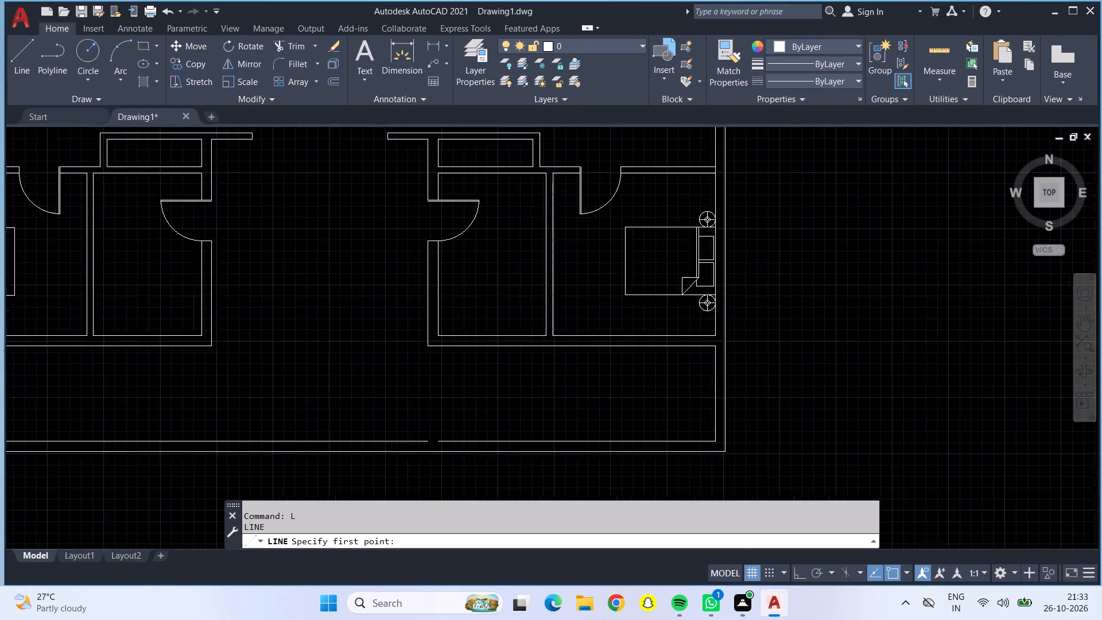
scroll(438, 448, up, 2)
click(433, 428)
click(393, 428)
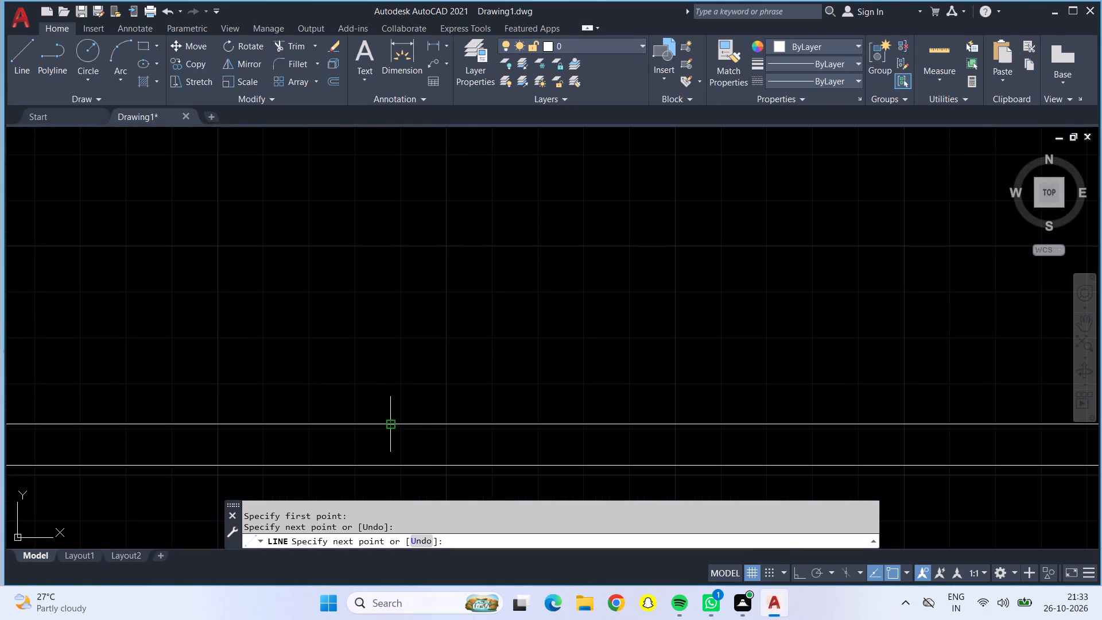
key(Escape)
scroll(393, 428, down, 4)
scroll(323, 369, down, 2)
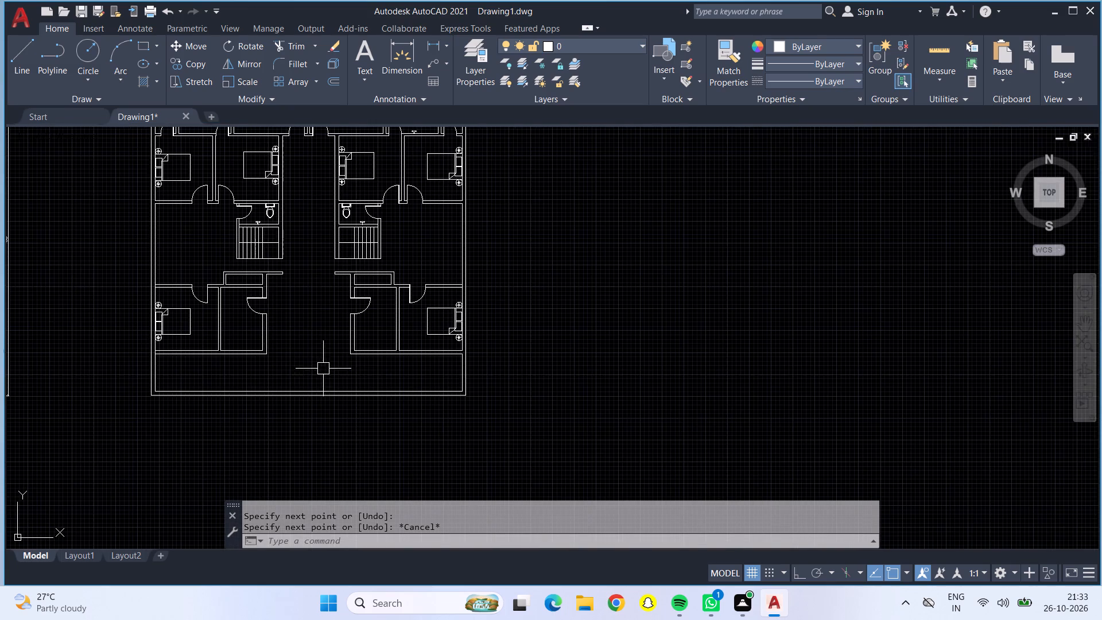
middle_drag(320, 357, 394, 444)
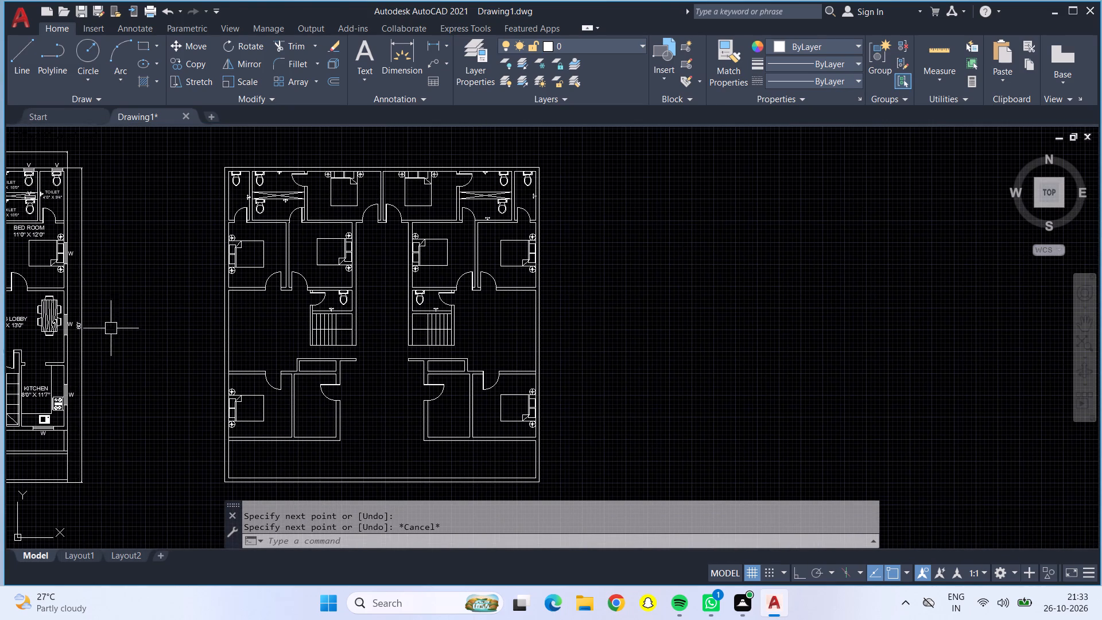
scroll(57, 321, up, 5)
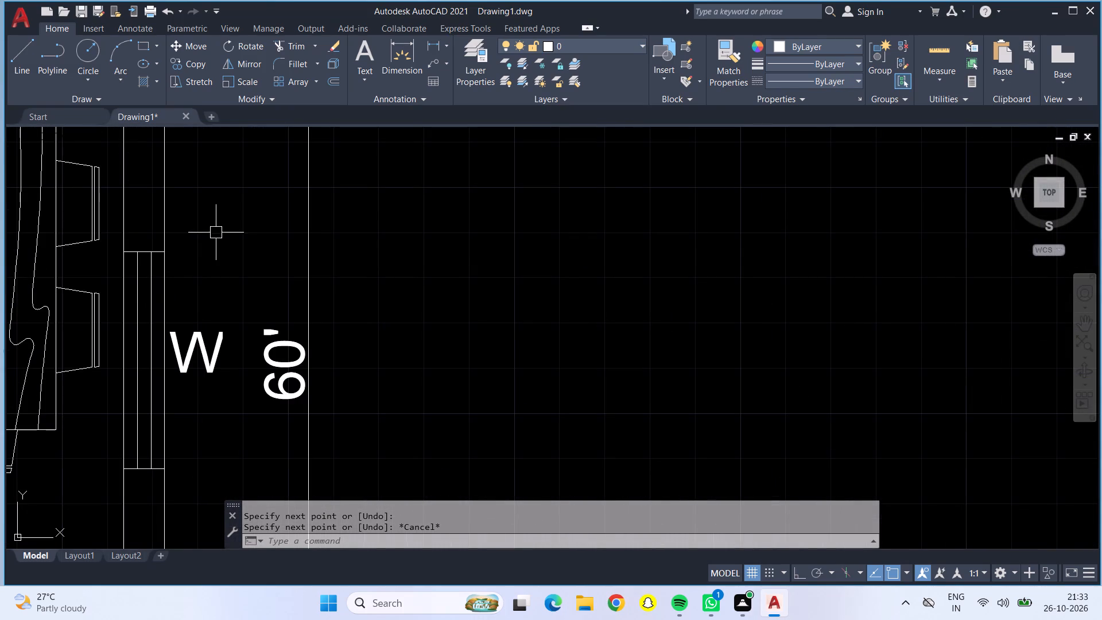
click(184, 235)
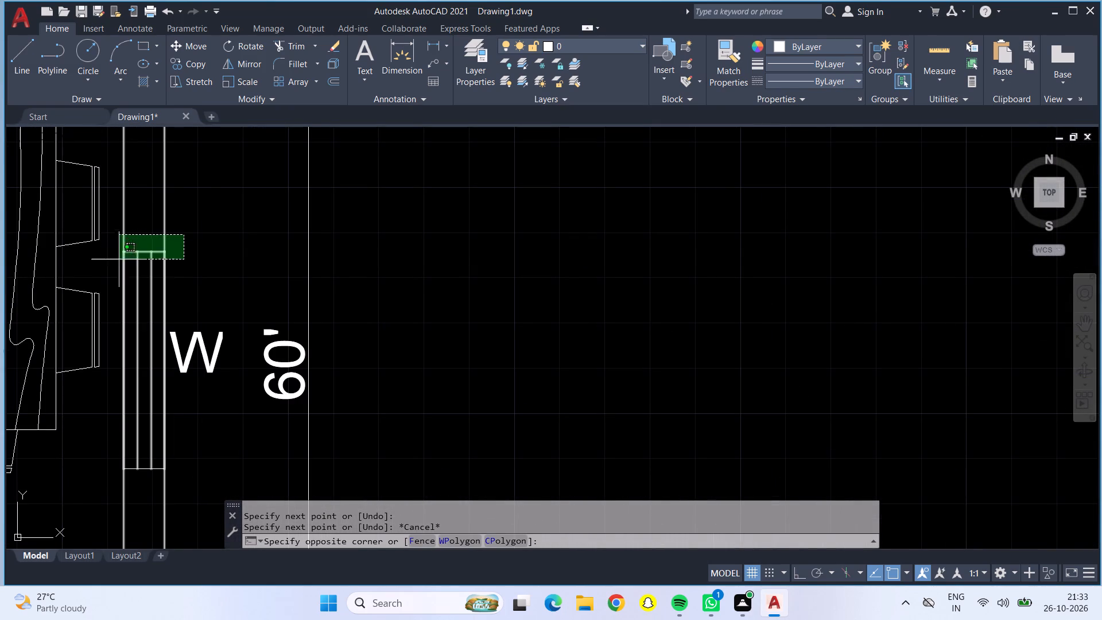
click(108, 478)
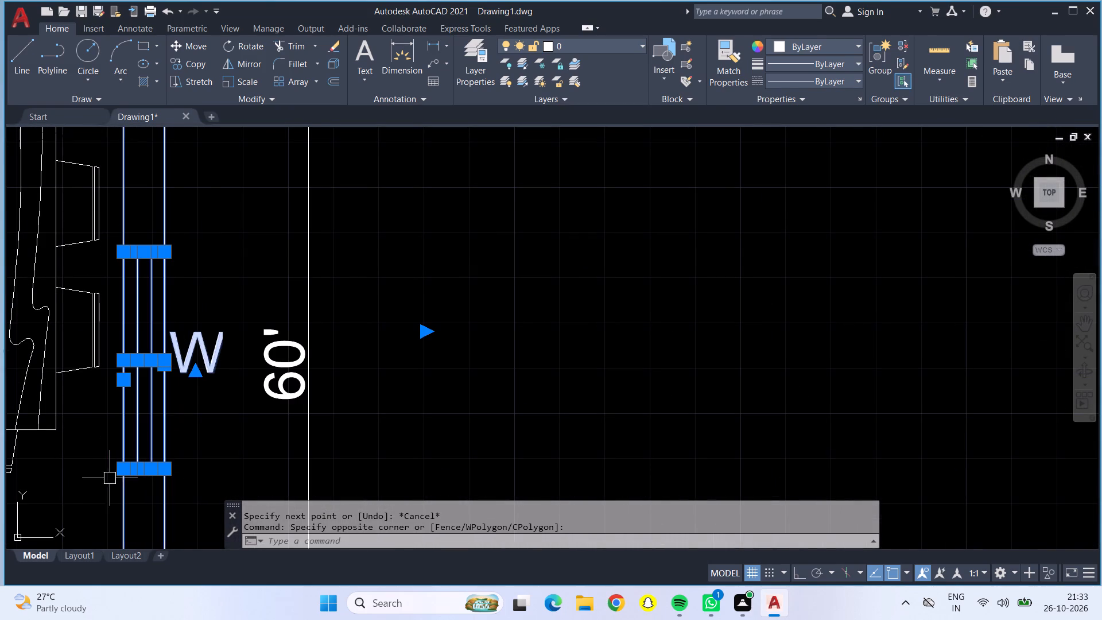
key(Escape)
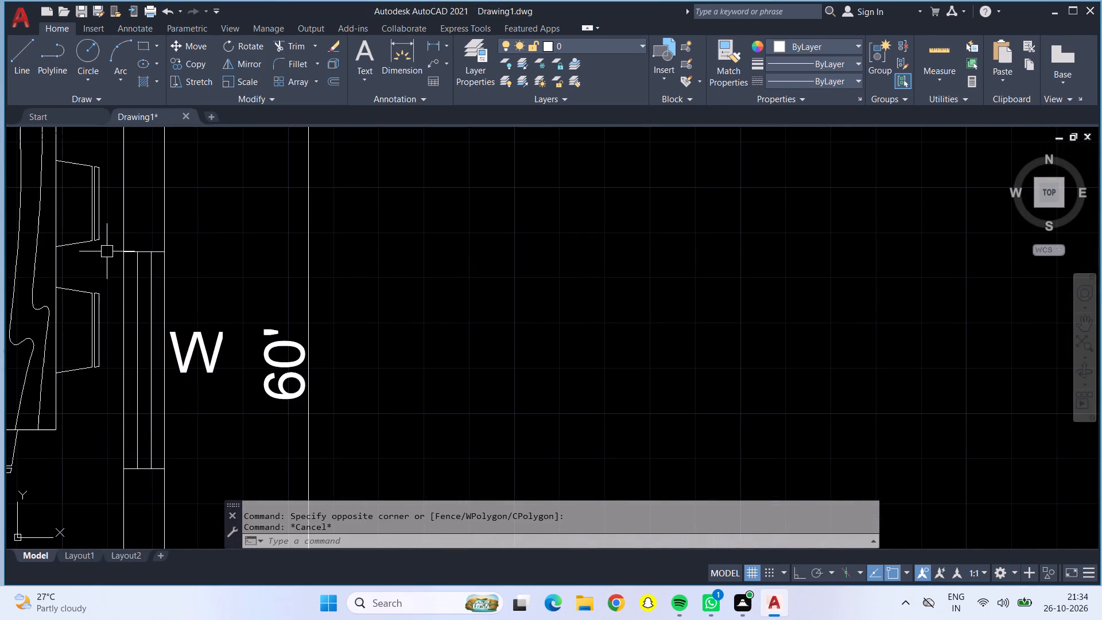
Copy the window beside the reference plan's right dining lobby into the new plan's left outer wall, level with the stairs.
click(107, 251)
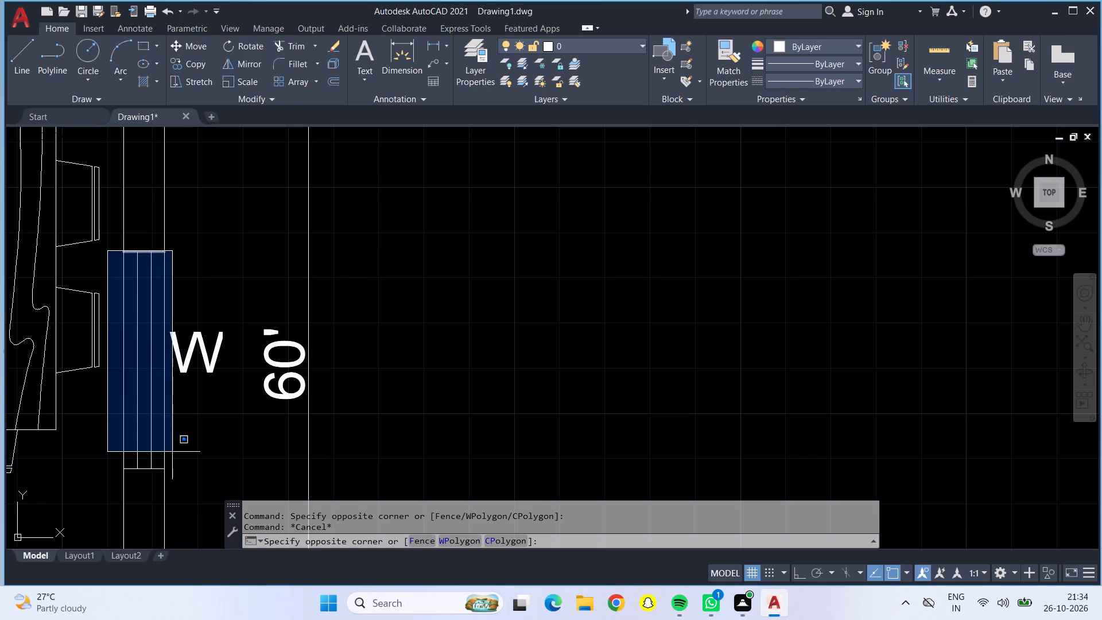
click(176, 484)
scroll(148, 384, up, 1)
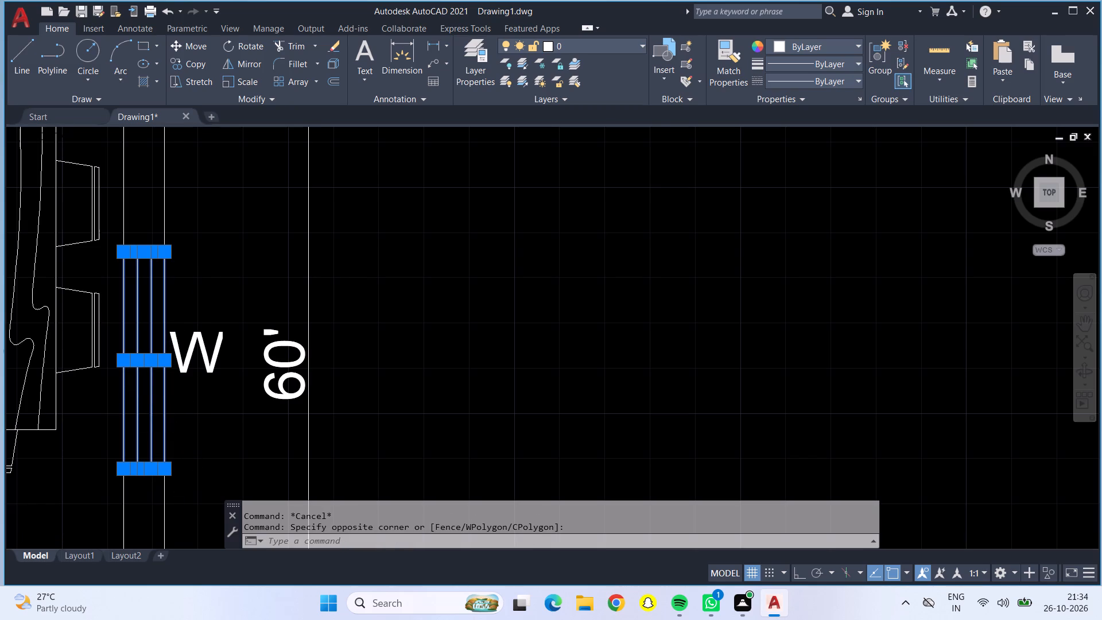
scroll(148, 384, up, 1)
scroll(148, 384, down, 1)
scroll(168, 172, up, 3)
scroll(160, 184, down, 4)
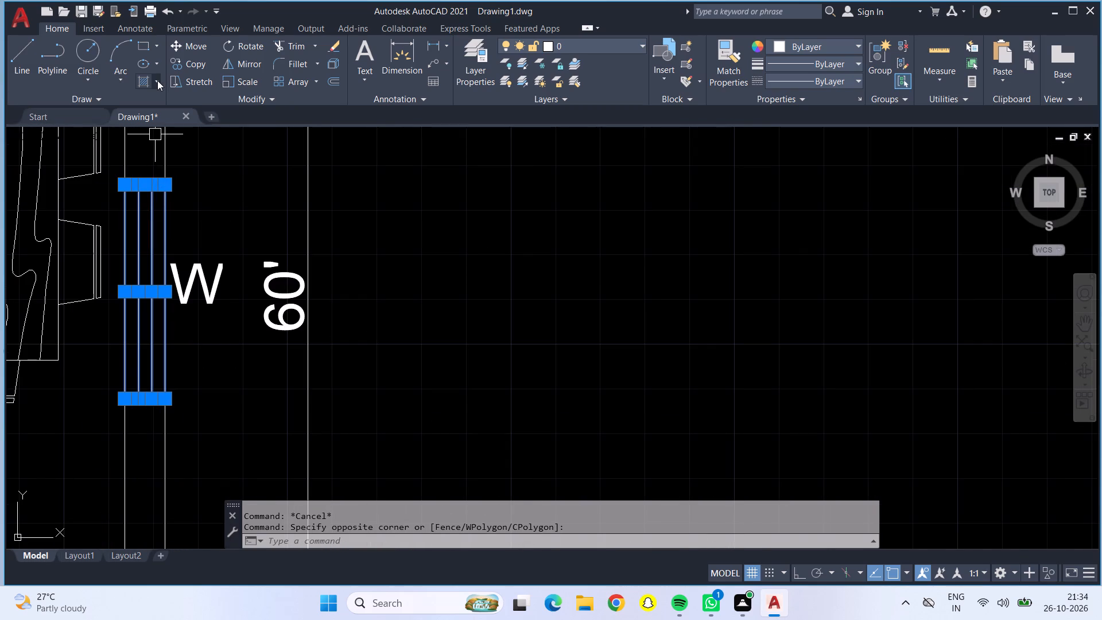
click(192, 64)
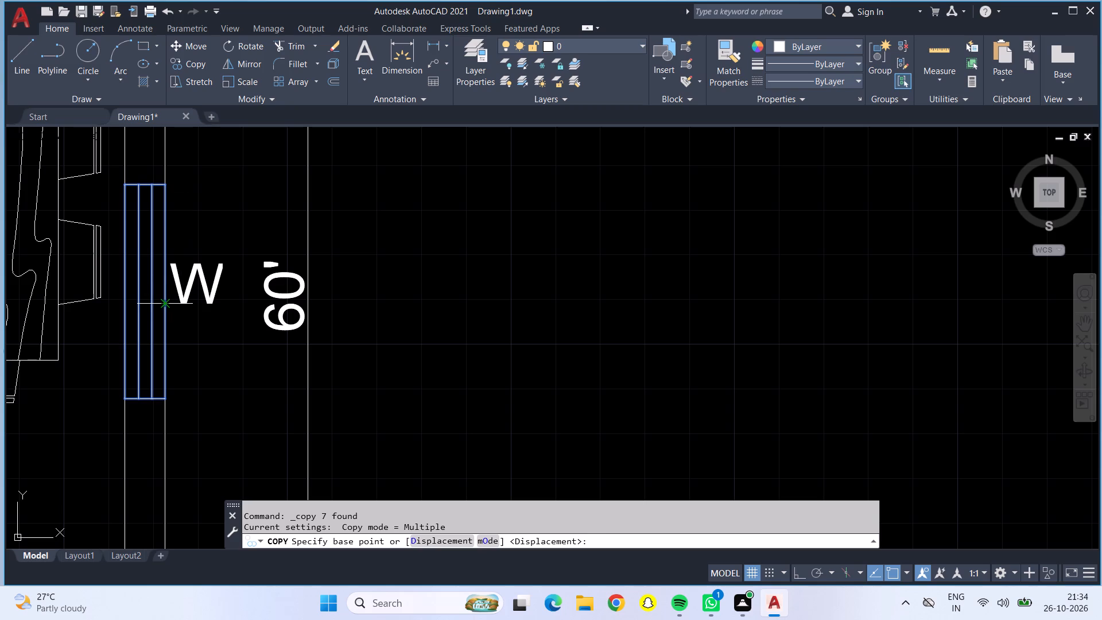
drag(165, 301, 193, 304)
scroll(359, 302, down, 5)
scroll(501, 306, up, 4)
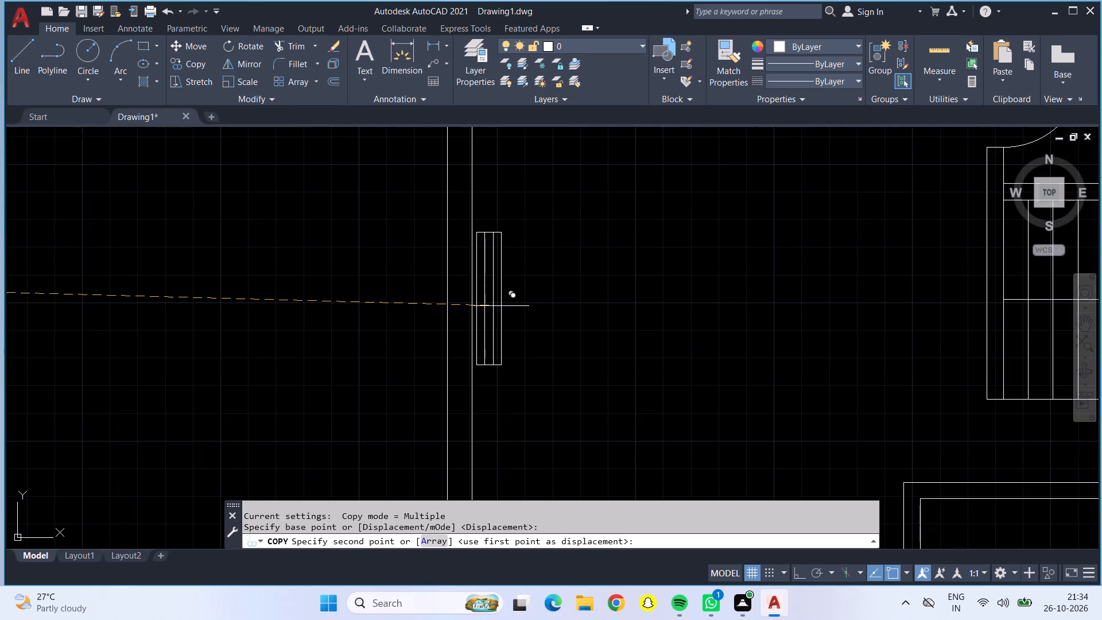
click(473, 302)
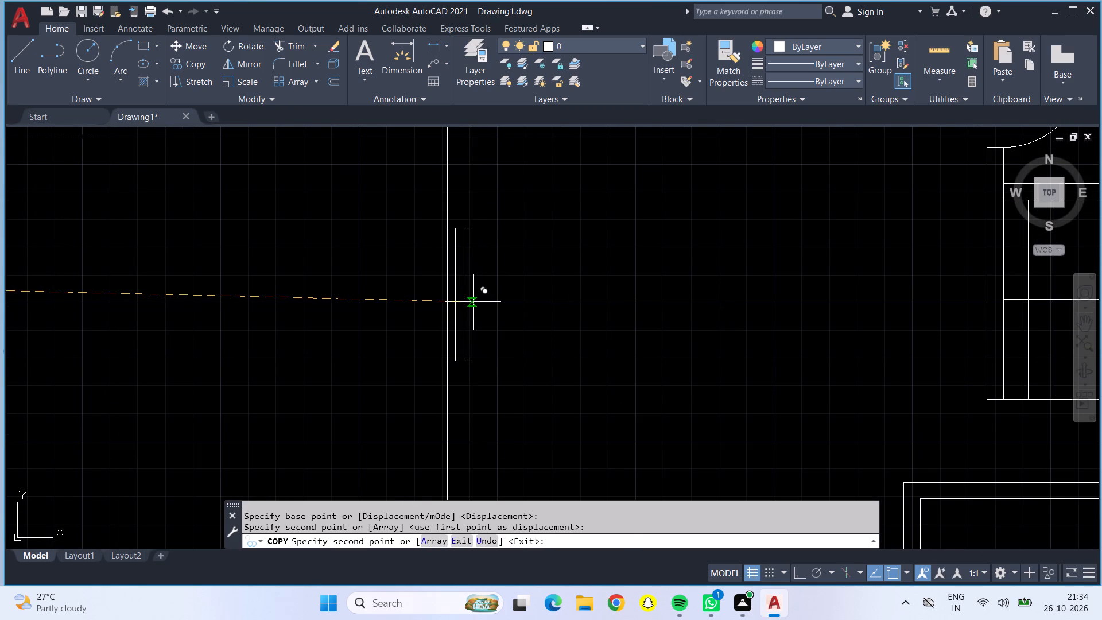
Place further copies of the window in the outer walls behind the beds of the lower left and lower right rooms.
scroll(473, 302, down, 4)
scroll(467, 426, up, 4)
middle_drag(494, 436, 490, 361)
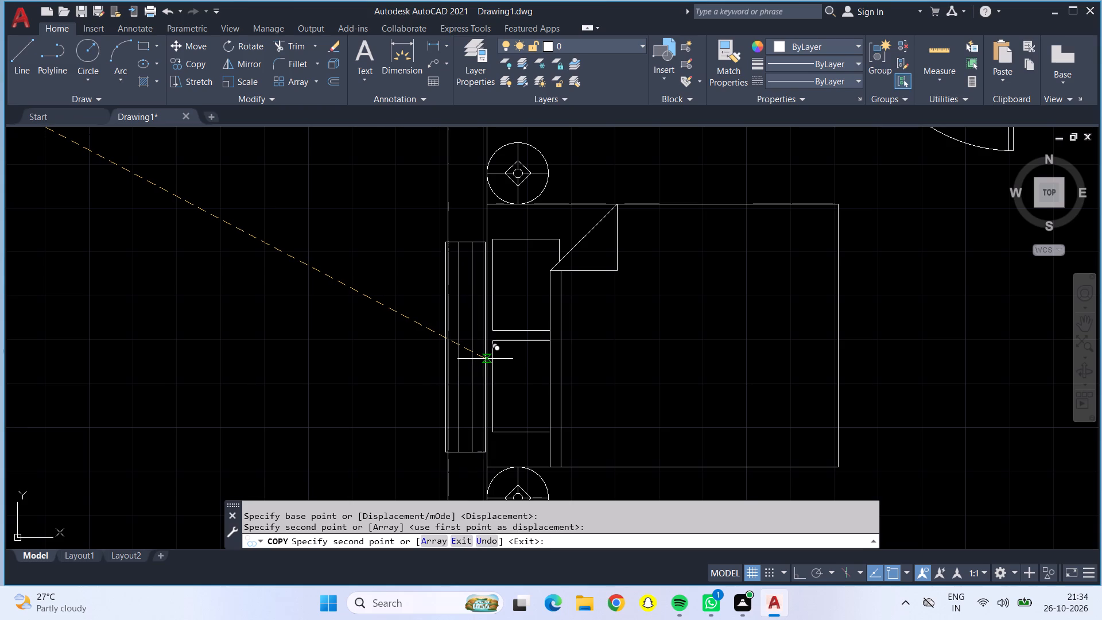
click(485, 359)
scroll(485, 359, down, 5)
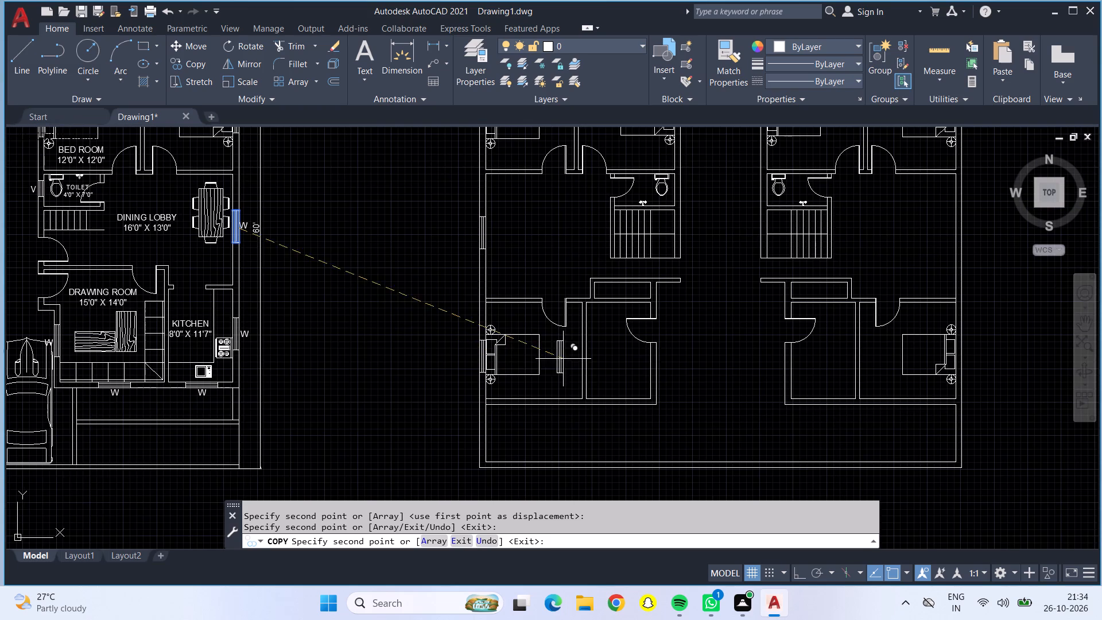
middle_drag(798, 366, 255, 367)
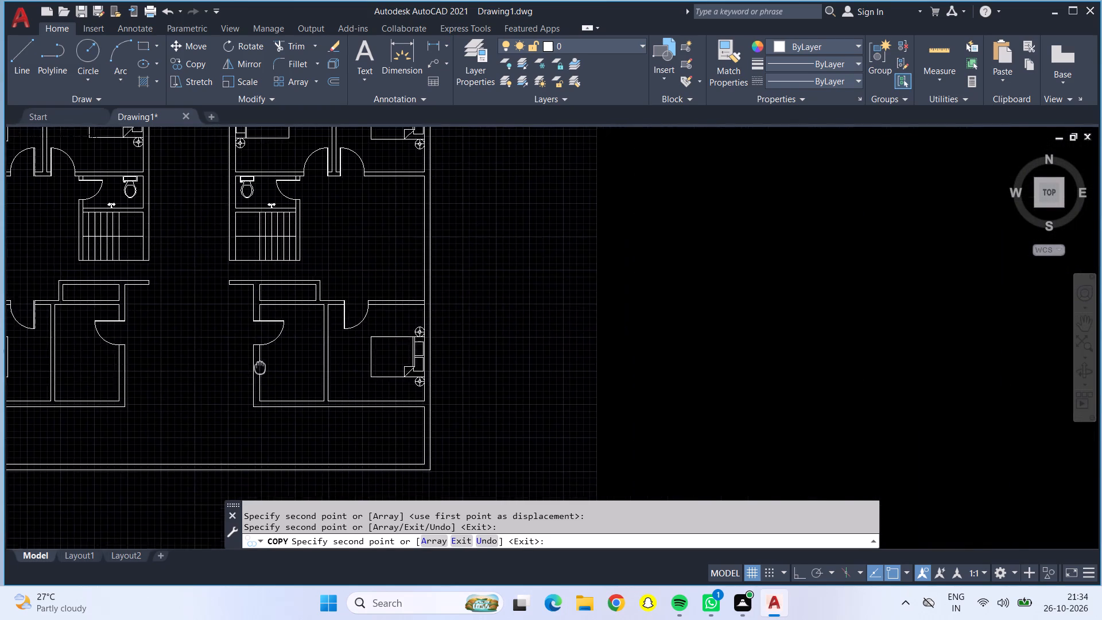
middle_drag(255, 367, 253, 365)
scroll(407, 355, up, 3)
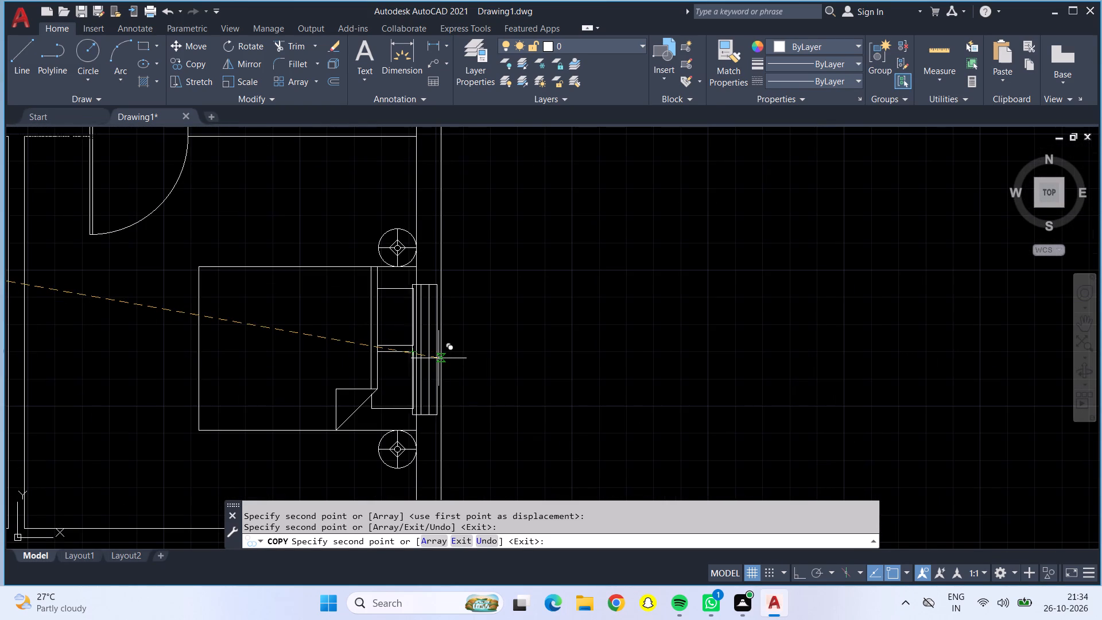
click(442, 358)
Place another window copy in the new plan's right outer wall, level with the stairs, and finish copying.
scroll(439, 358, down, 5)
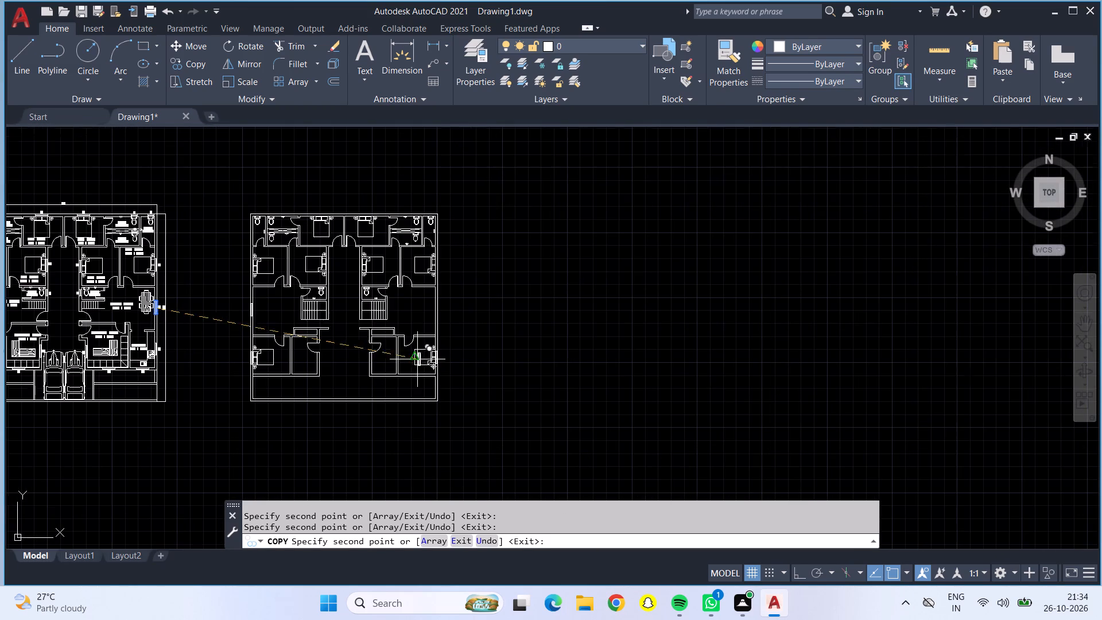
scroll(434, 315, up, 5)
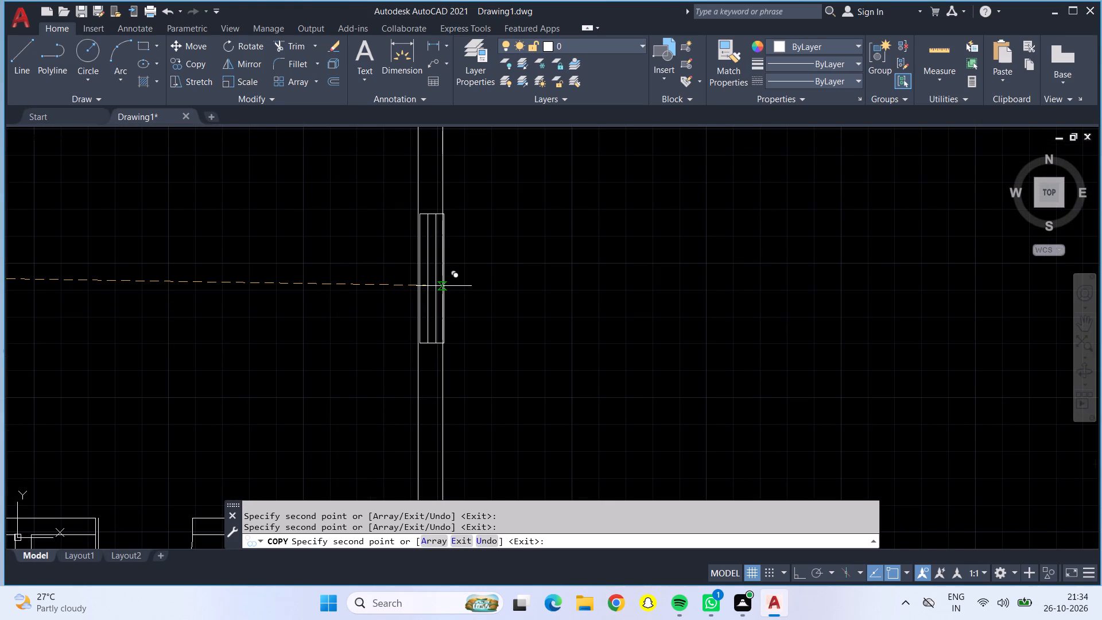
click(444, 286)
scroll(444, 286, down, 4)
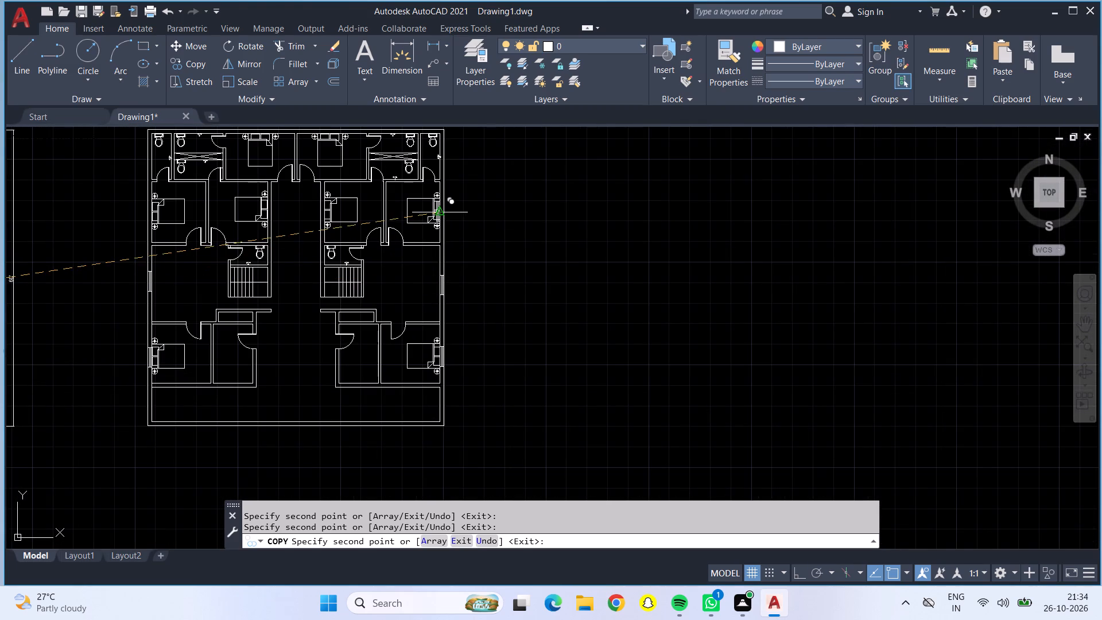
scroll(439, 212, up, 4)
key(Return)
Copy the window from the right outer wall near the stairs to behind the bed in the middle-row far right bedroom.
middle_drag(452, 225, 436, 290)
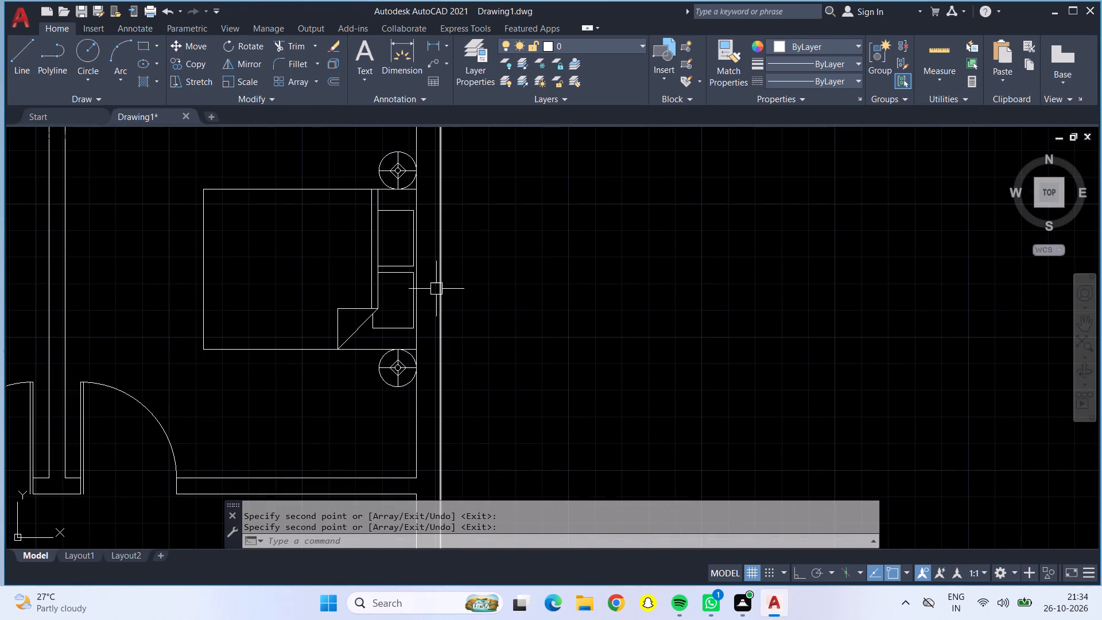
scroll(402, 304, down, 3)
drag(398, 387, 409, 387)
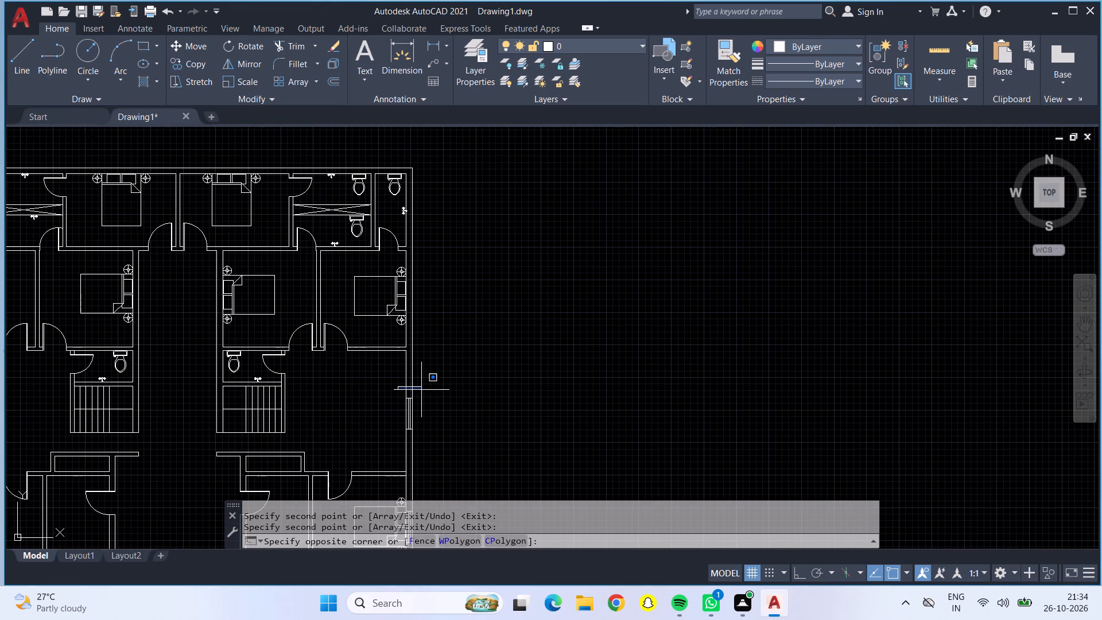
drag(424, 440, 417, 437)
click(180, 59)
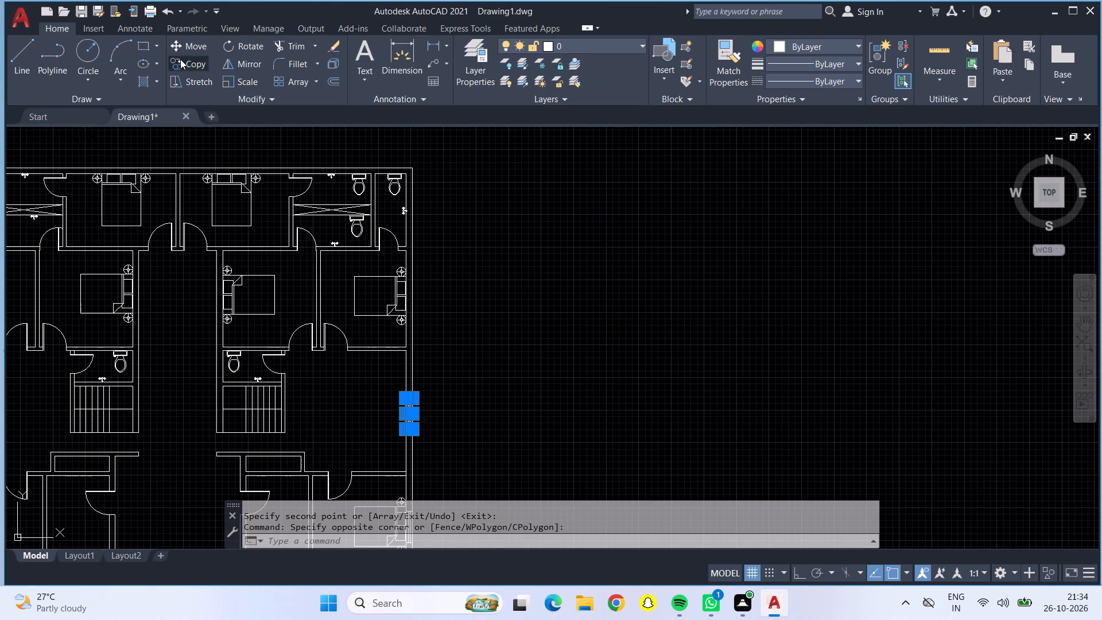
click(403, 406)
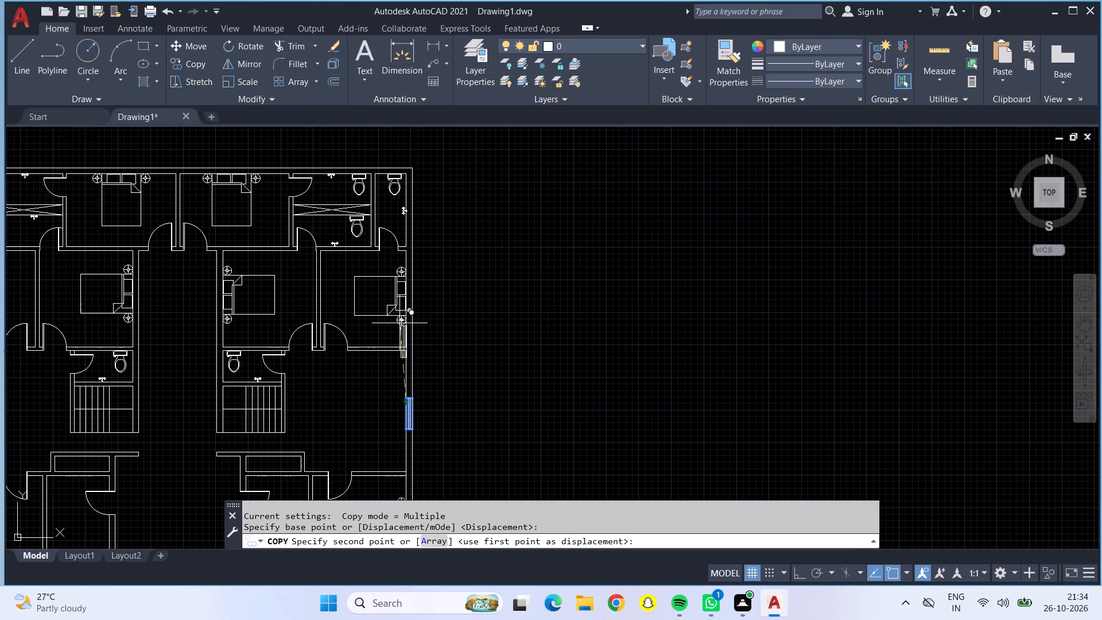
scroll(395, 285, up, 4)
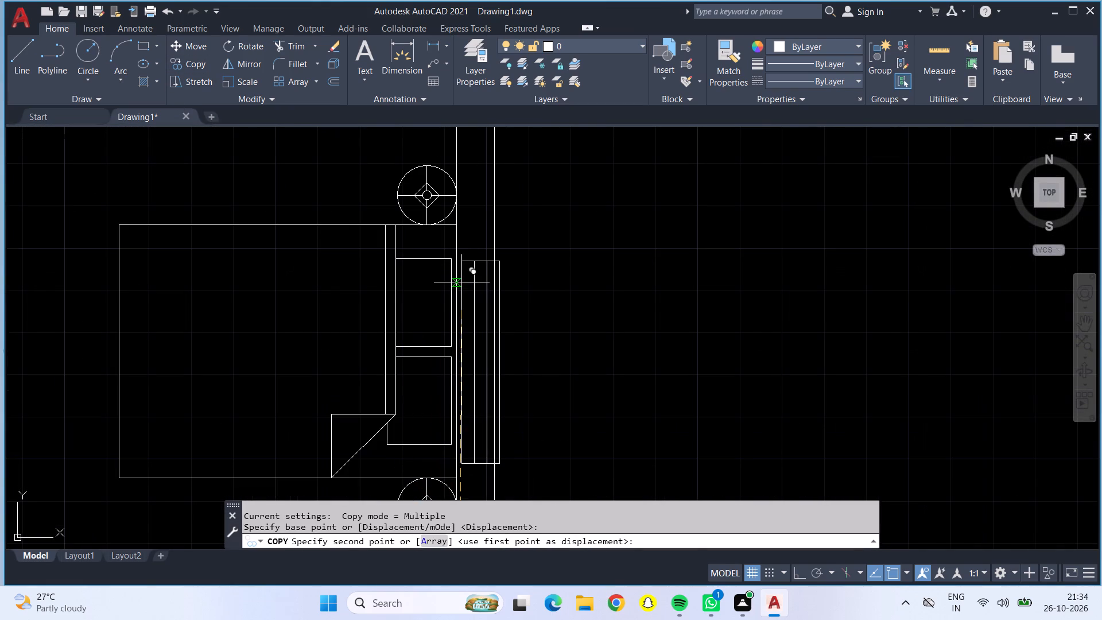
click(458, 270)
scroll(454, 270, down, 4)
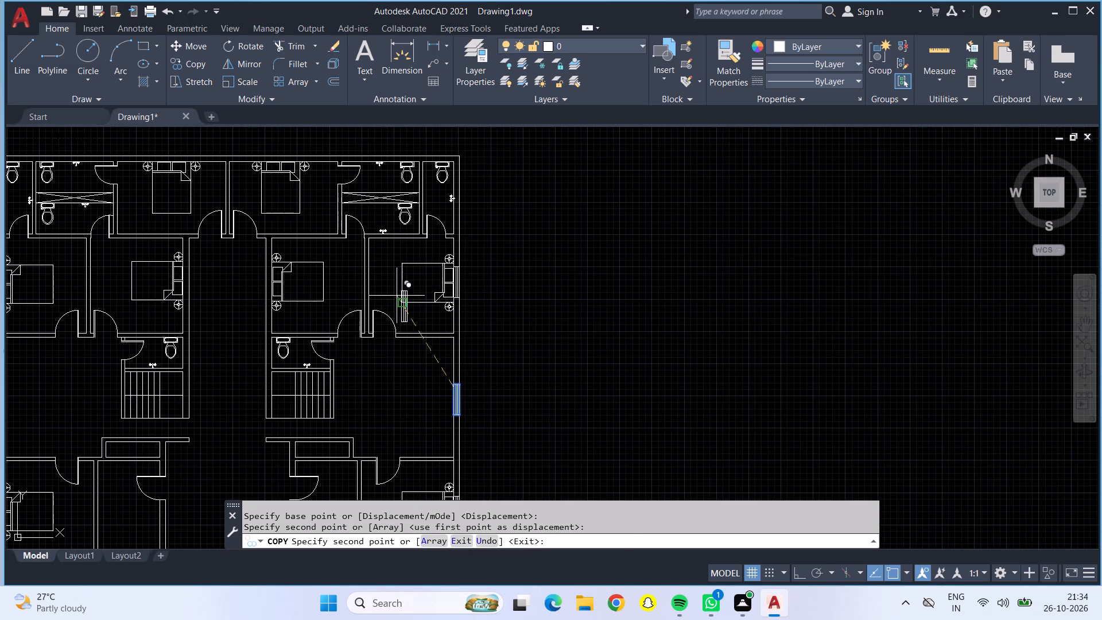
Place further window copies behind the beds of the inner right, inner left and far left middle-row bedrooms, and finish copying.
scroll(257, 281, up, 3)
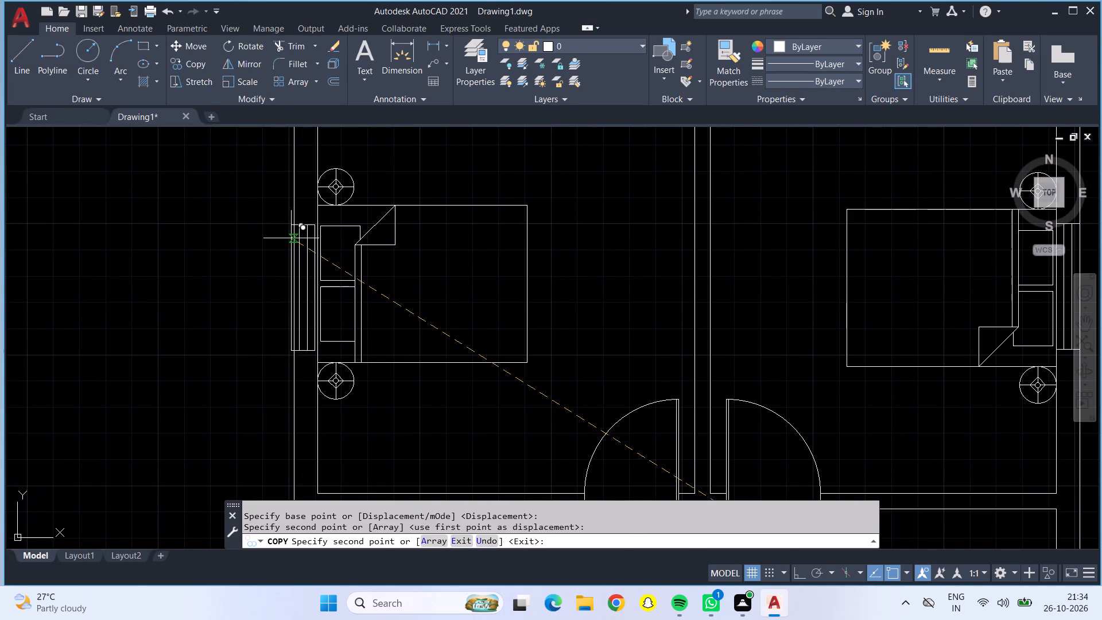
click(294, 238)
scroll(294, 238, down, 4)
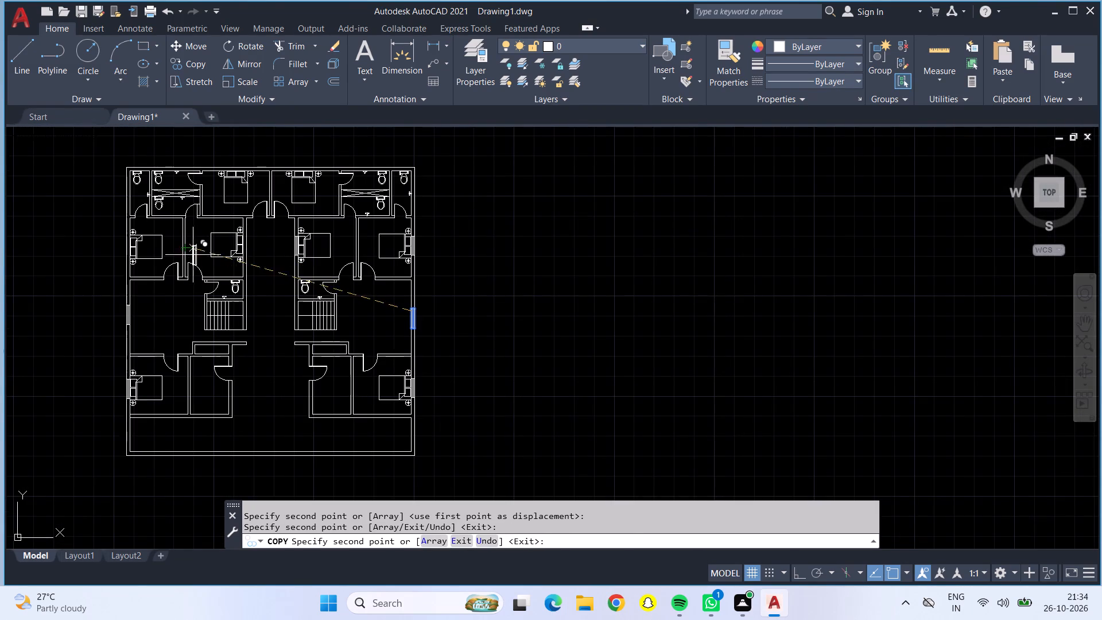
scroll(256, 243, up, 4)
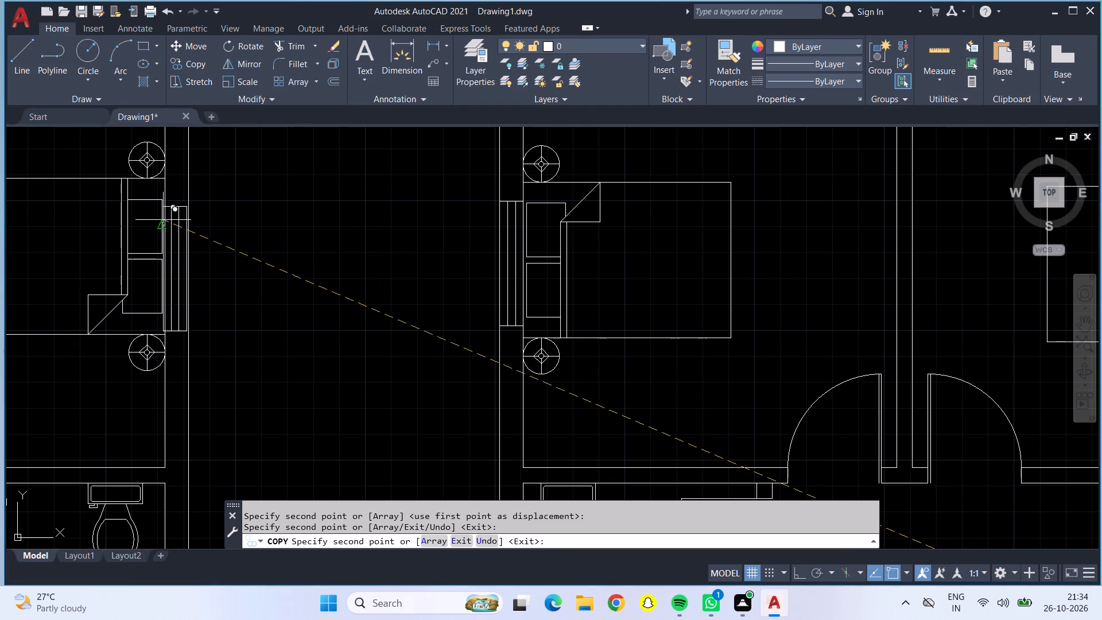
click(166, 212)
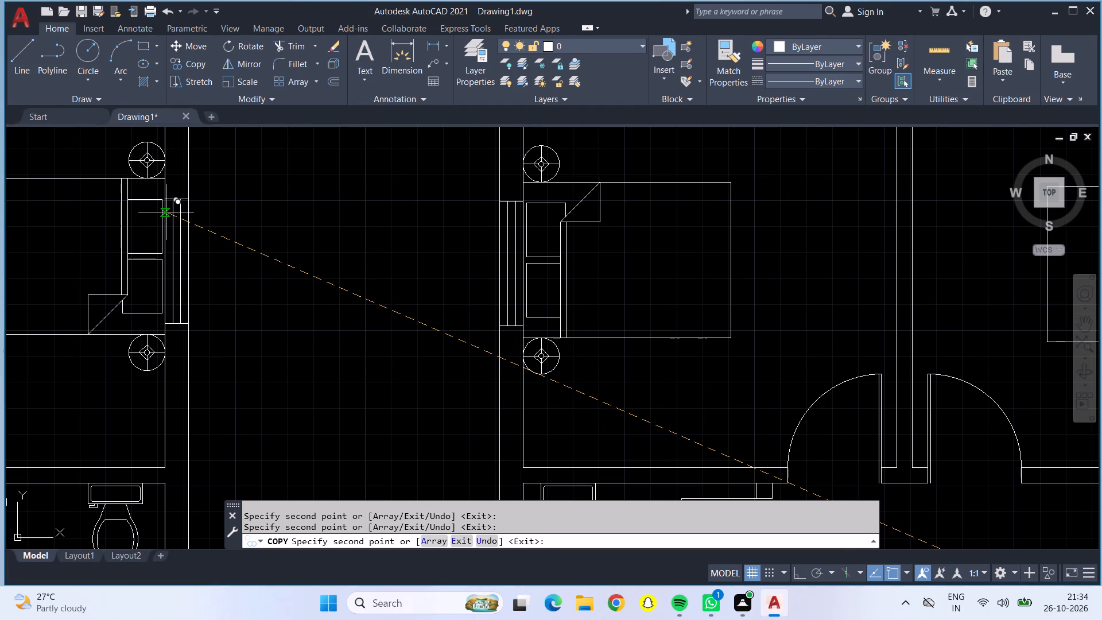
scroll(166, 212, down, 4)
middle_drag(120, 220, 302, 232)
scroll(215, 238, up, 4)
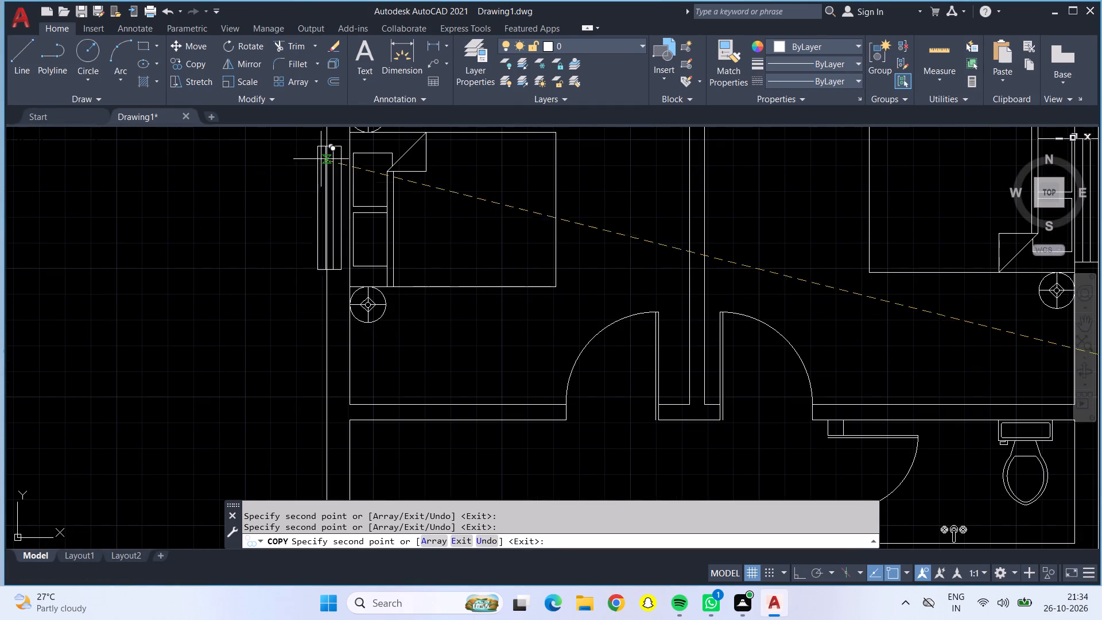
click(327, 164)
scroll(320, 184, down, 5)
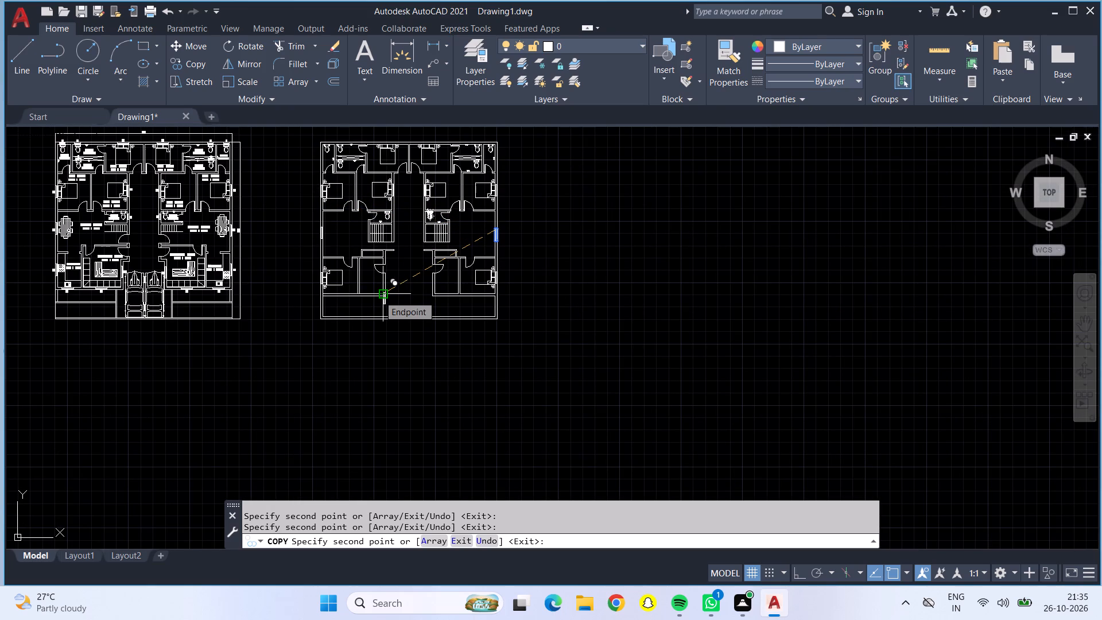
key(Escape)
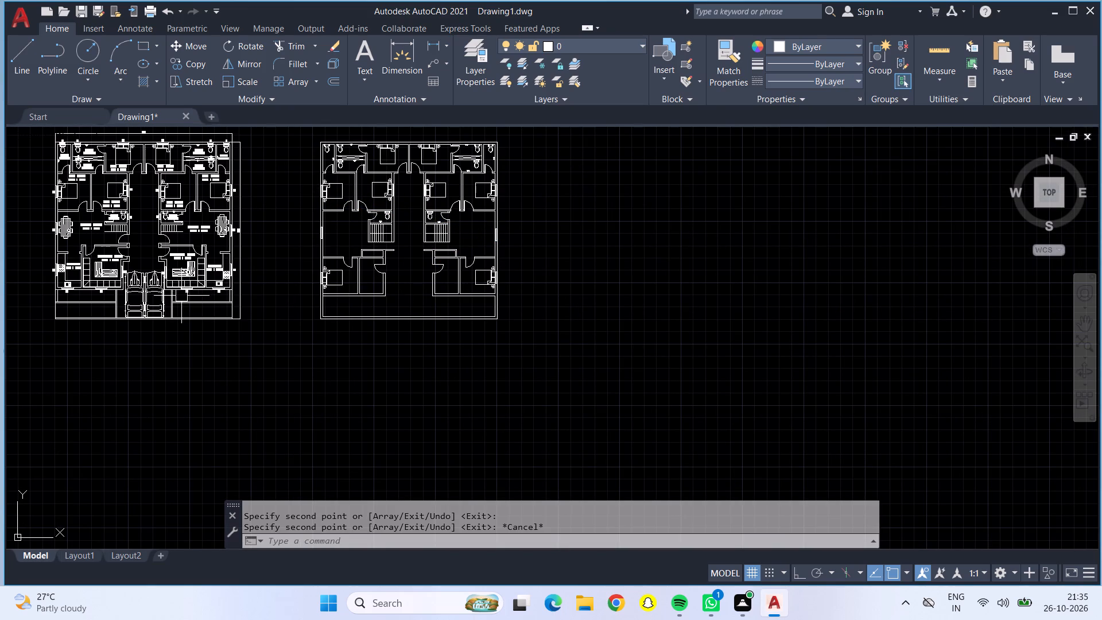
Copy the window below the reference plan's right kitchen into the front wall of the new plan's lower left bedroom.
scroll(181, 296, up, 7)
scroll(315, 301, down, 2)
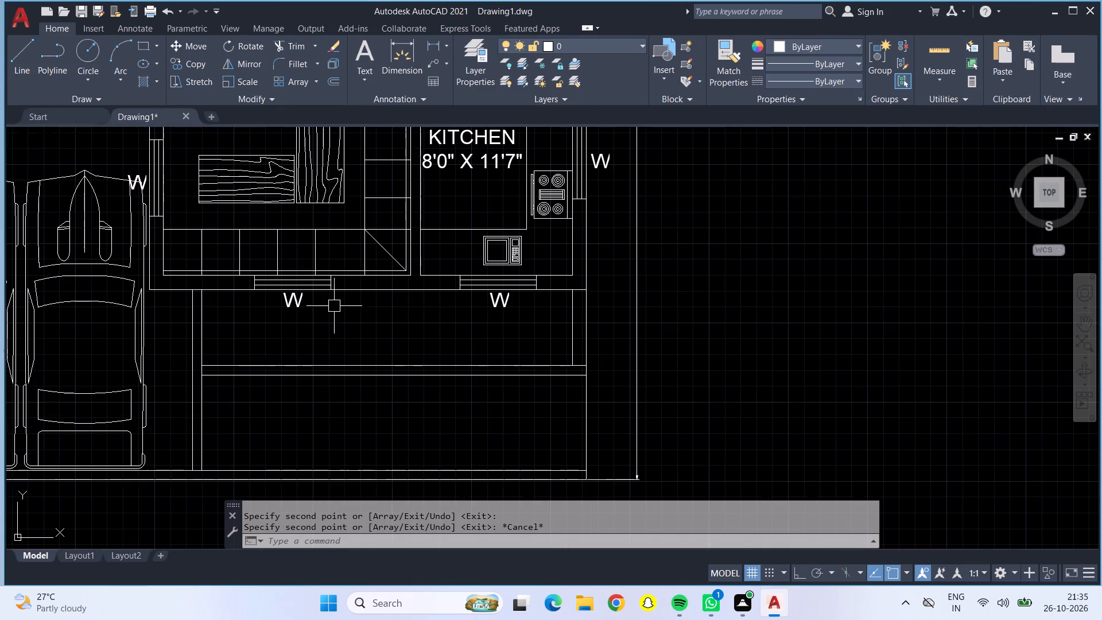
scroll(499, 263, up, 3)
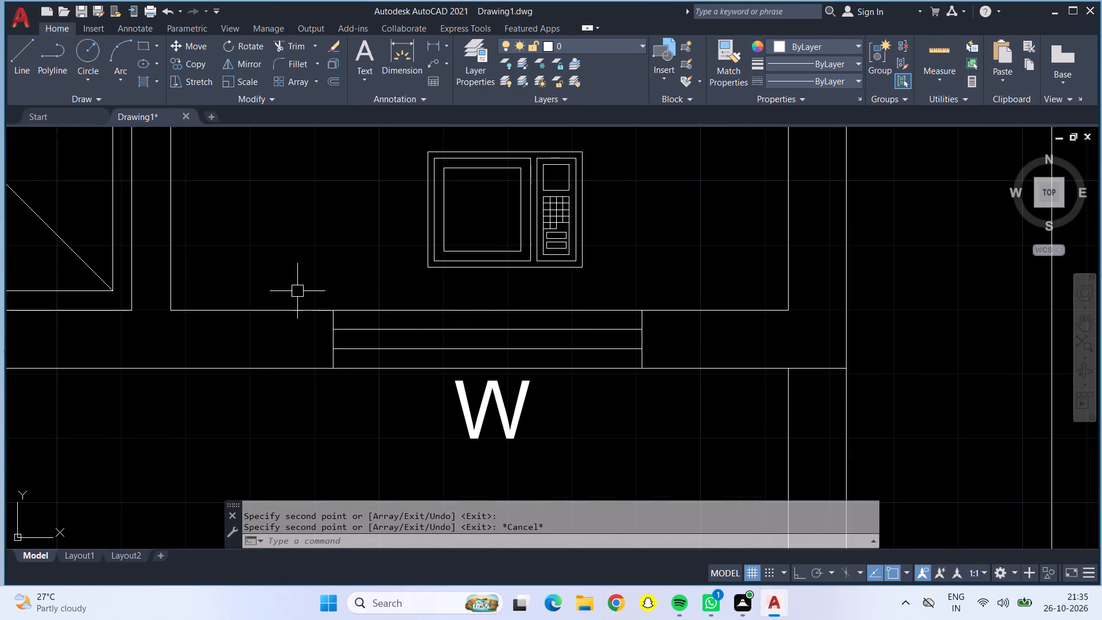
click(297, 291)
click(667, 386)
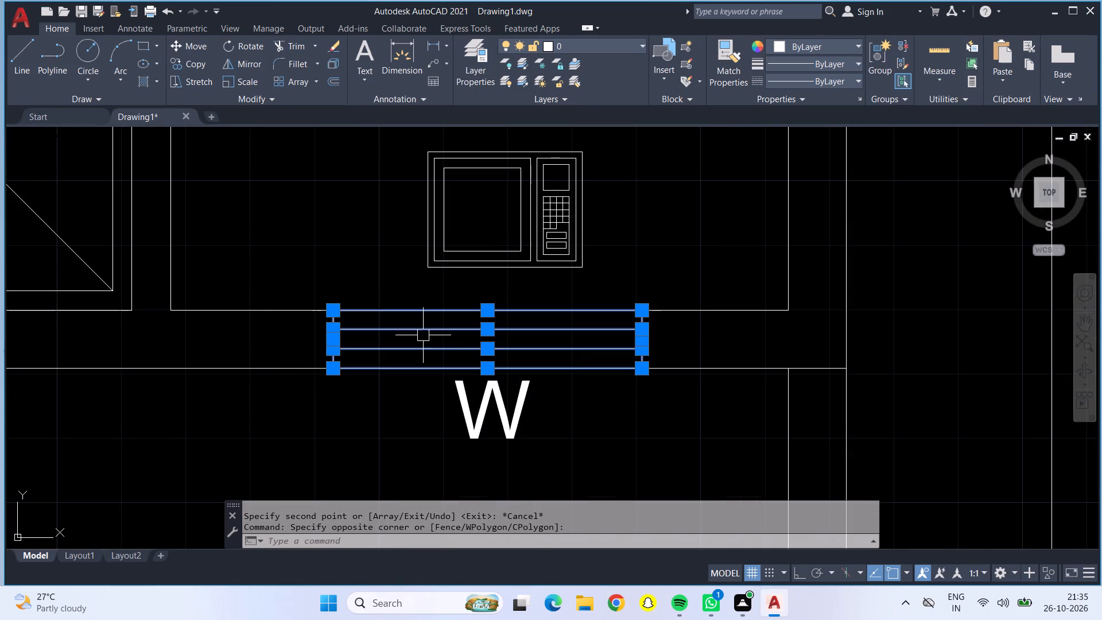
click(200, 63)
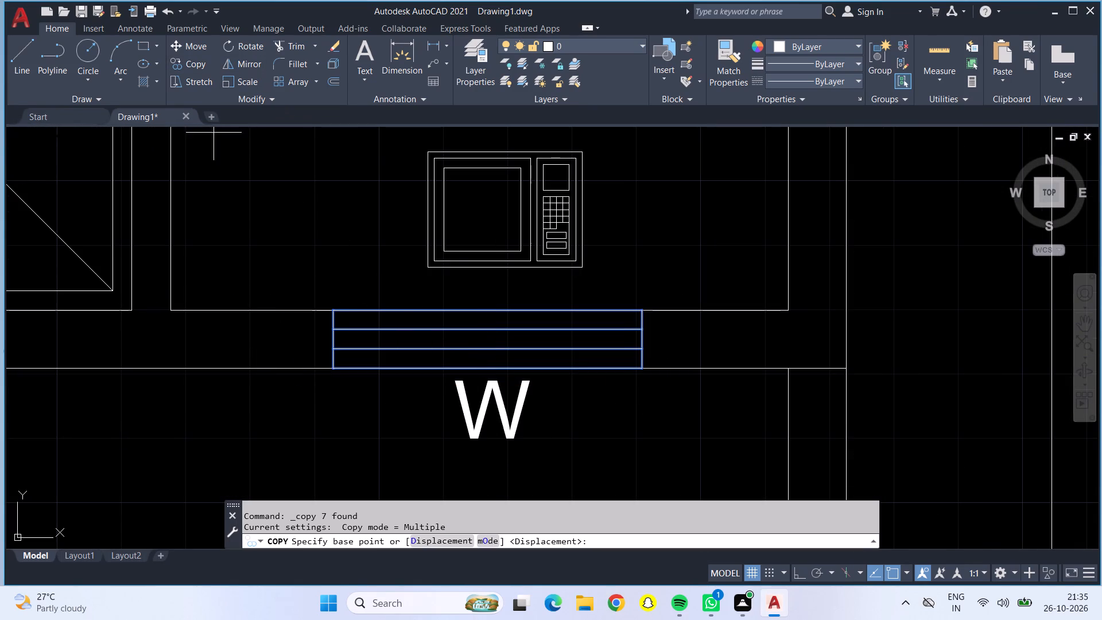
click(491, 368)
scroll(530, 406, down, 4)
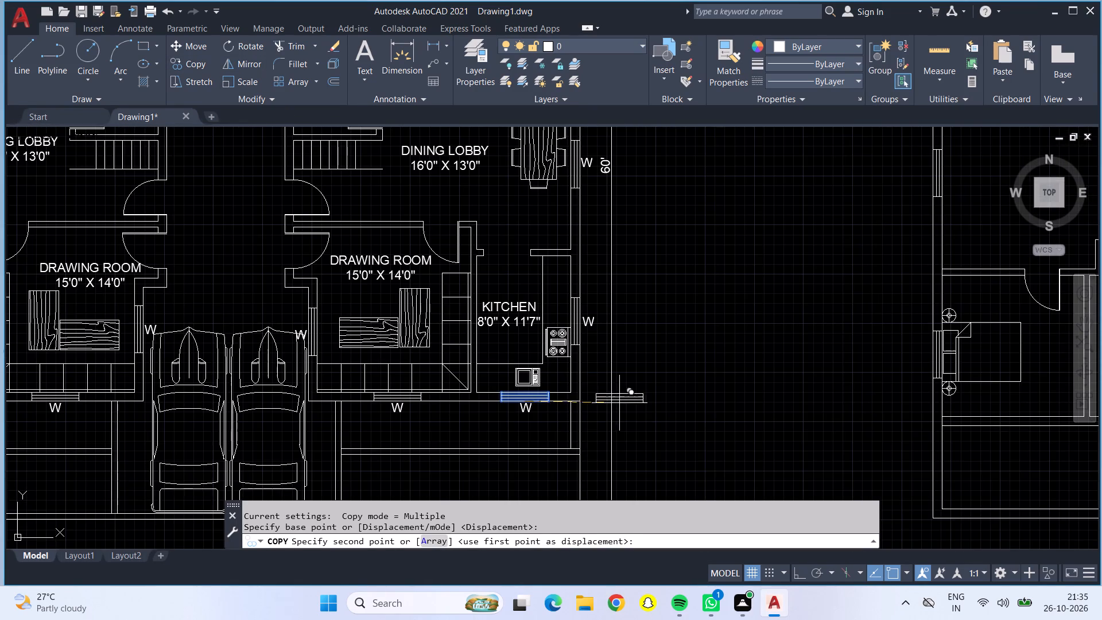
middle_drag(638, 398, 99, 315)
scroll(475, 347, up, 2)
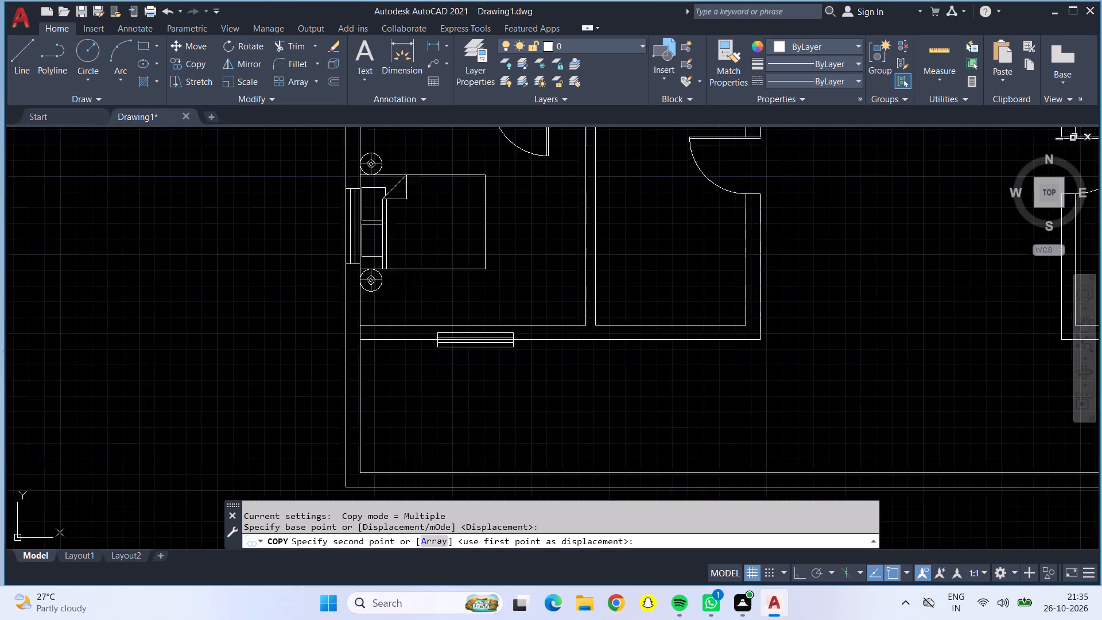
scroll(472, 348, up, 1)
click(480, 325)
Place another copy of the kitchen window in the front wall of the new plan's lower right bedroom.
scroll(467, 336, down, 4)
middle_drag(486, 361, 0, 350)
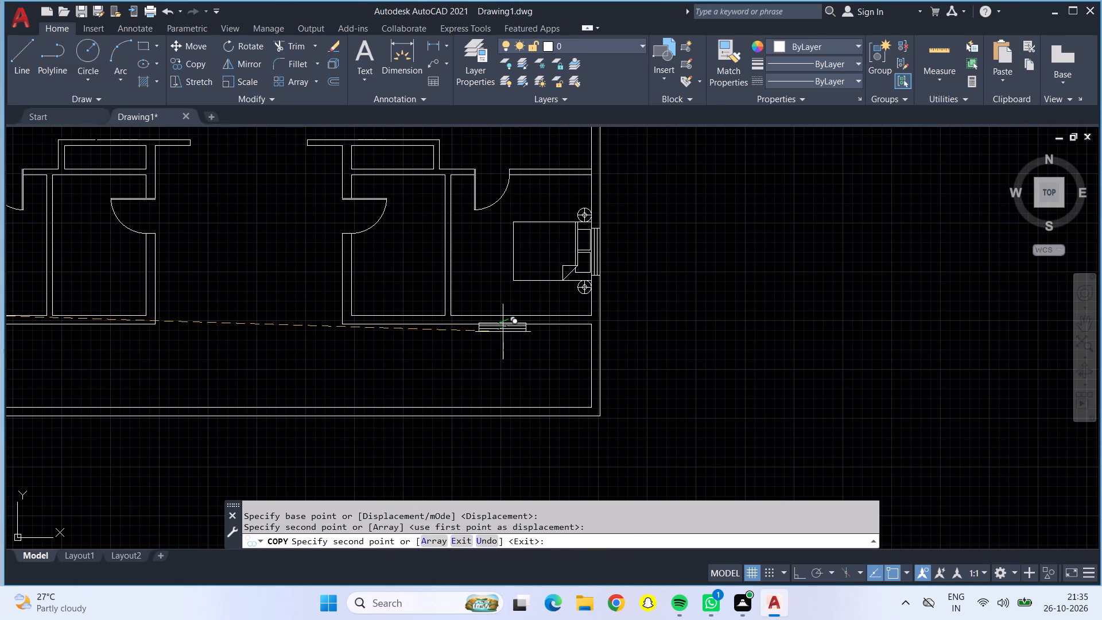
scroll(508, 330, up, 3)
click(530, 305)
Place copies of the horizontal window in the top outer wall behind the beds of both top-row bedrooms.
scroll(511, 311, down, 4)
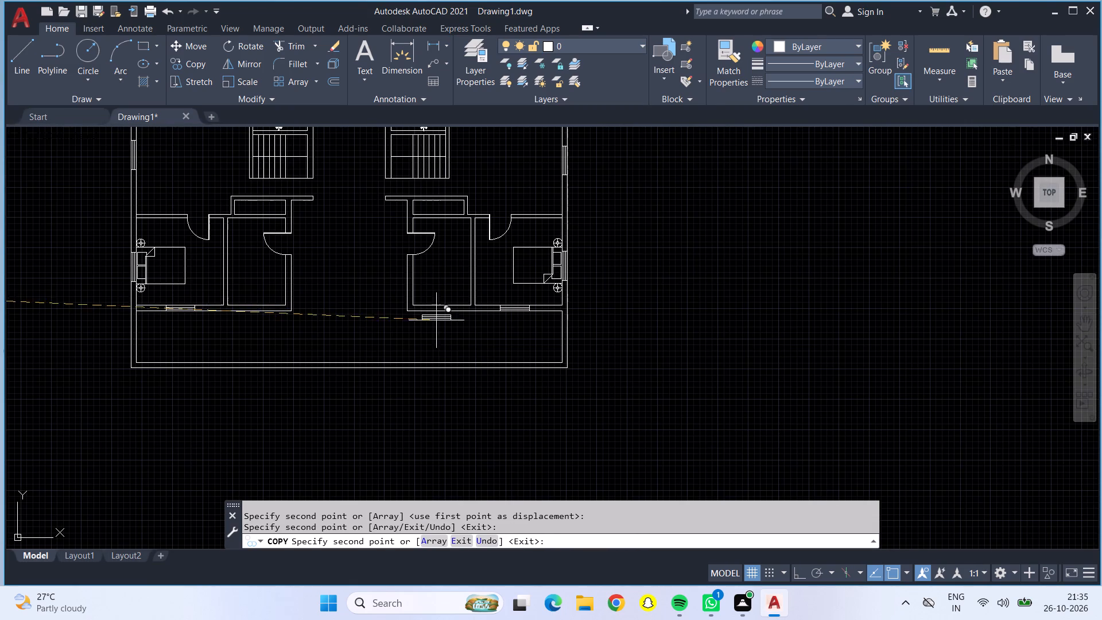
middle_drag(362, 269, 372, 408)
middle_click(376, 448)
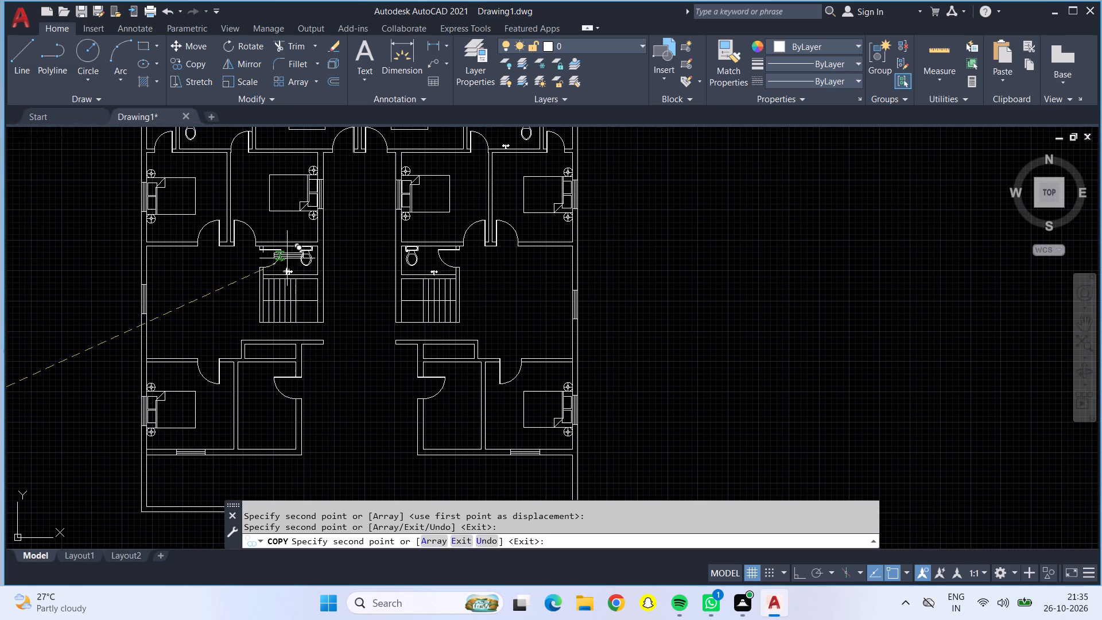
middle_drag(187, 272, 239, 462)
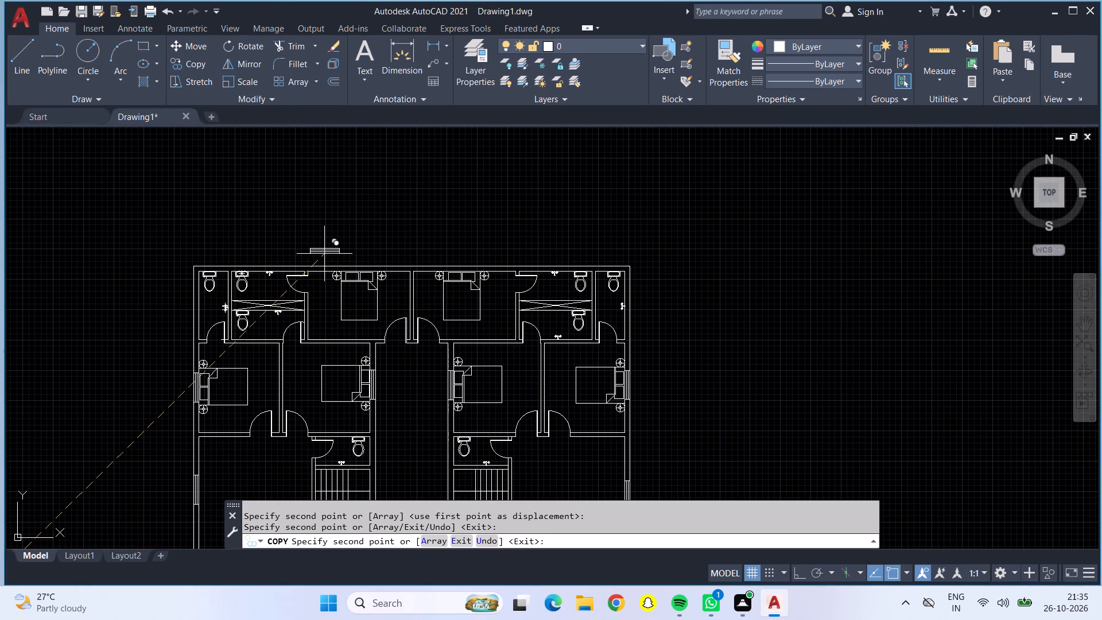
scroll(363, 261, up, 3)
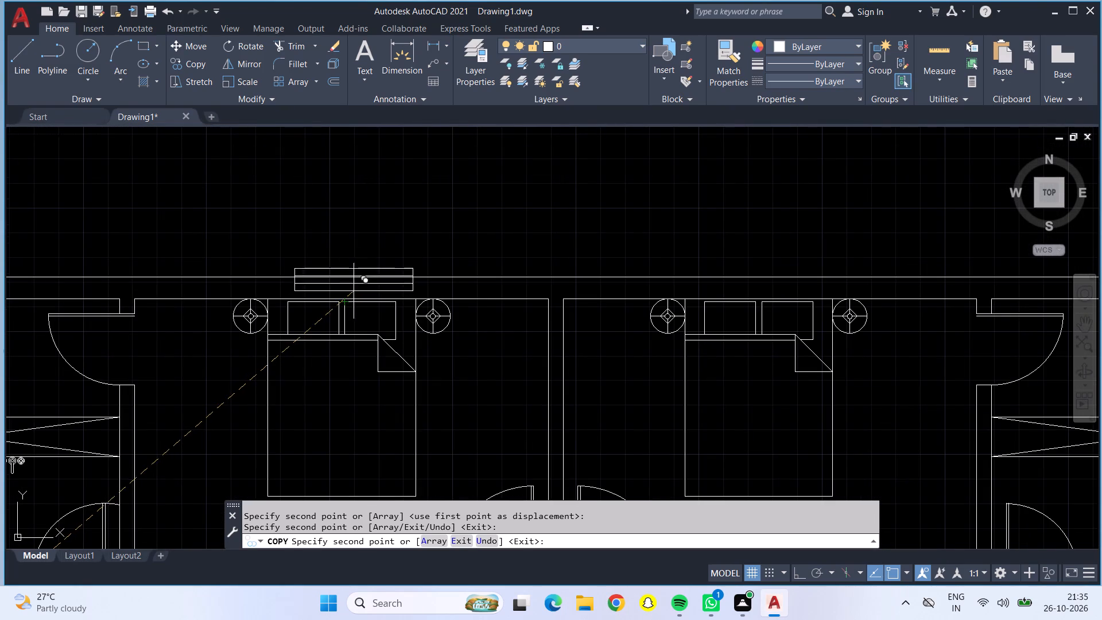
scroll(349, 293, up, 2)
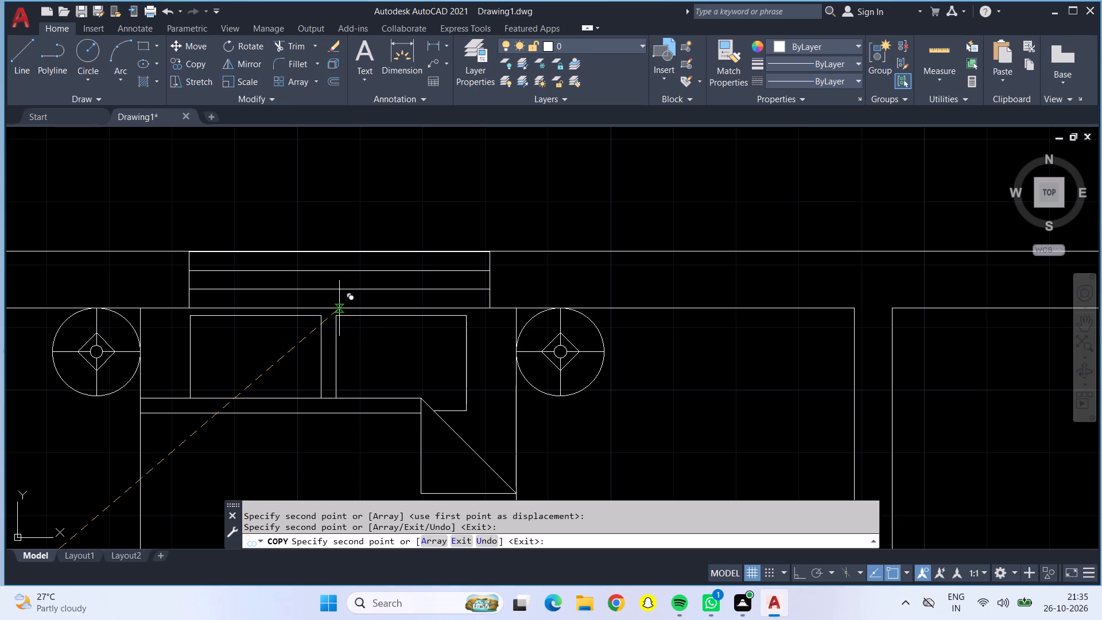
click(339, 308)
scroll(343, 309, down, 4)
scroll(502, 298, up, 4)
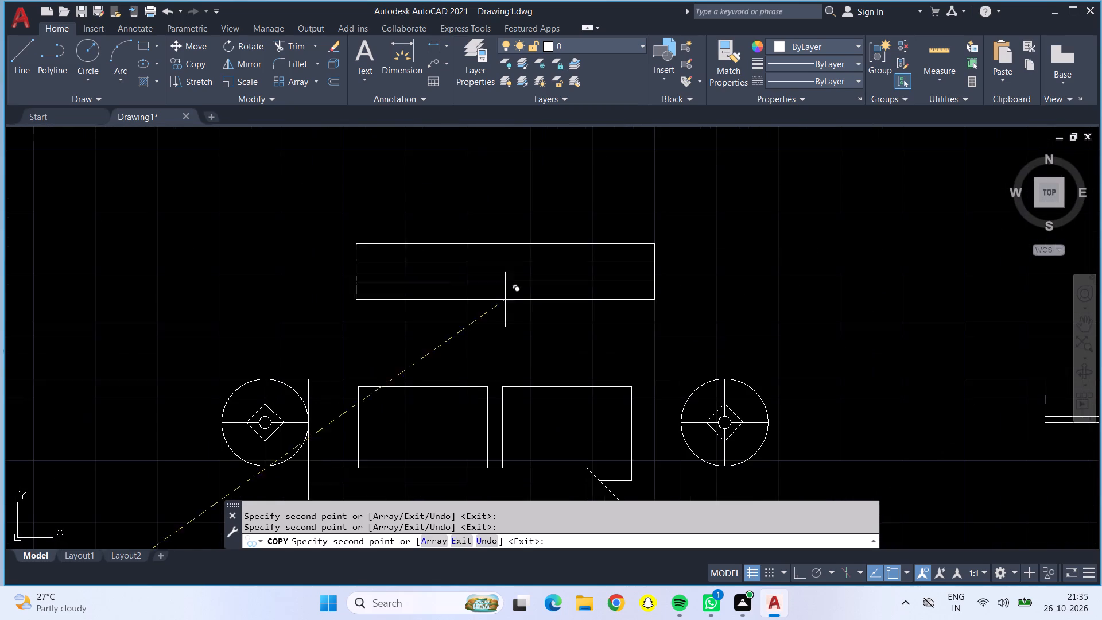
click(495, 377)
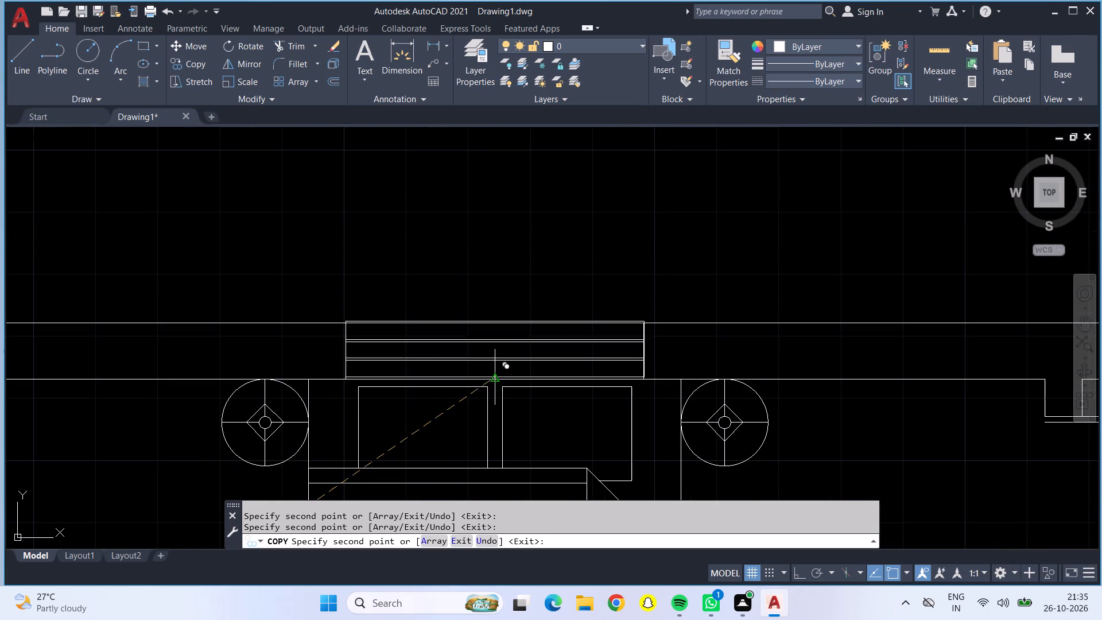
Look over the new plan and the reference plan for openings still to add, and finish the window copying.
scroll(488, 370, down, 5)
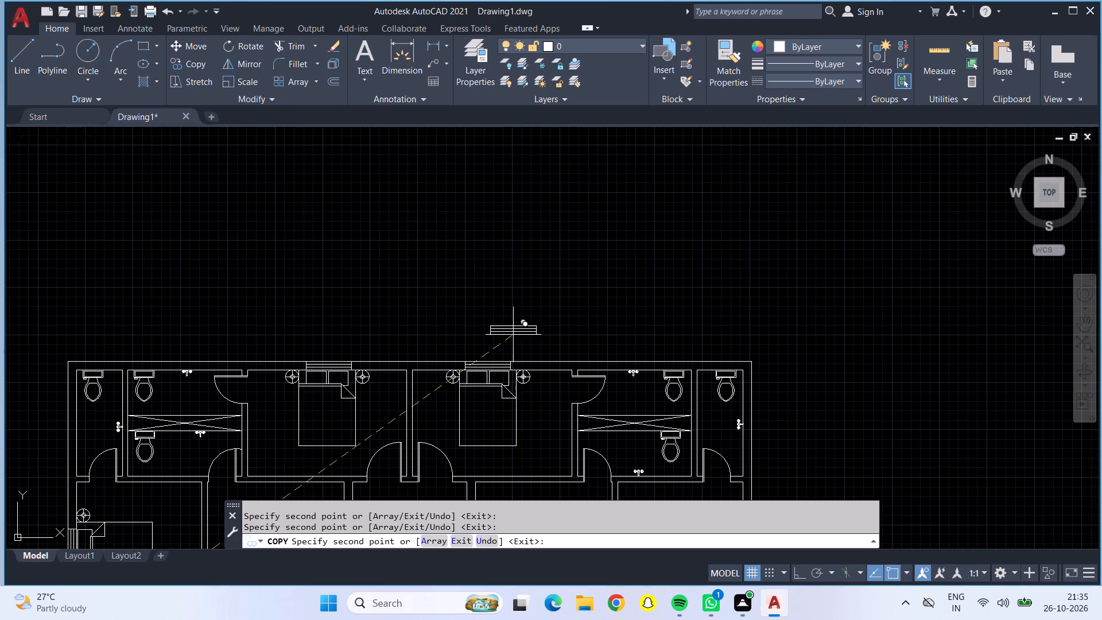
scroll(509, 332, down, 1)
middle_drag(494, 325, 399, 265)
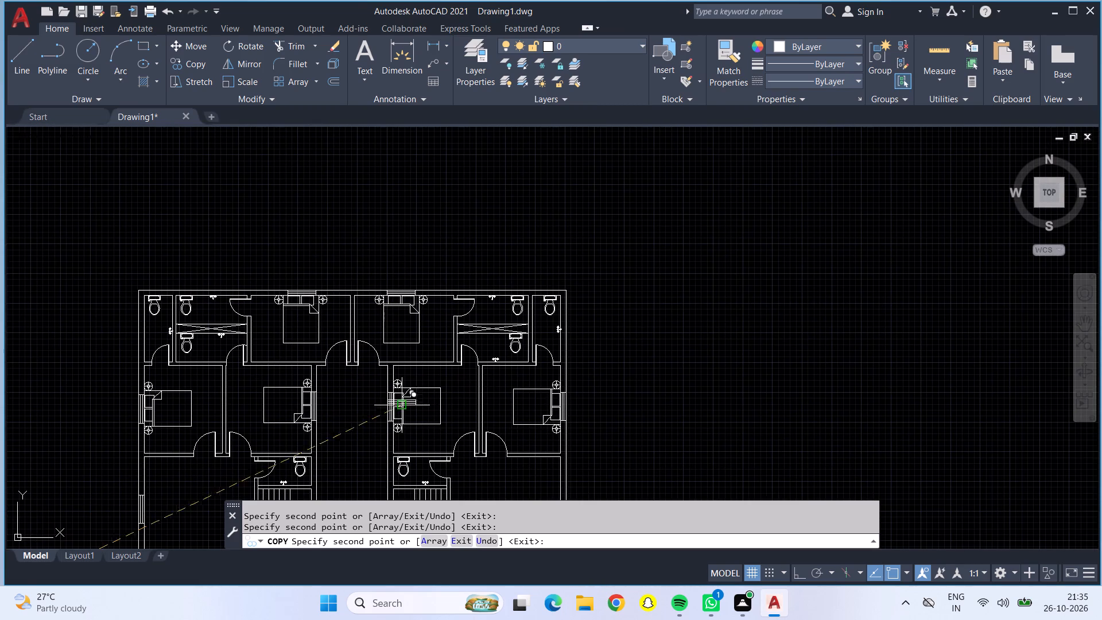
middle_drag(363, 399, 391, 256)
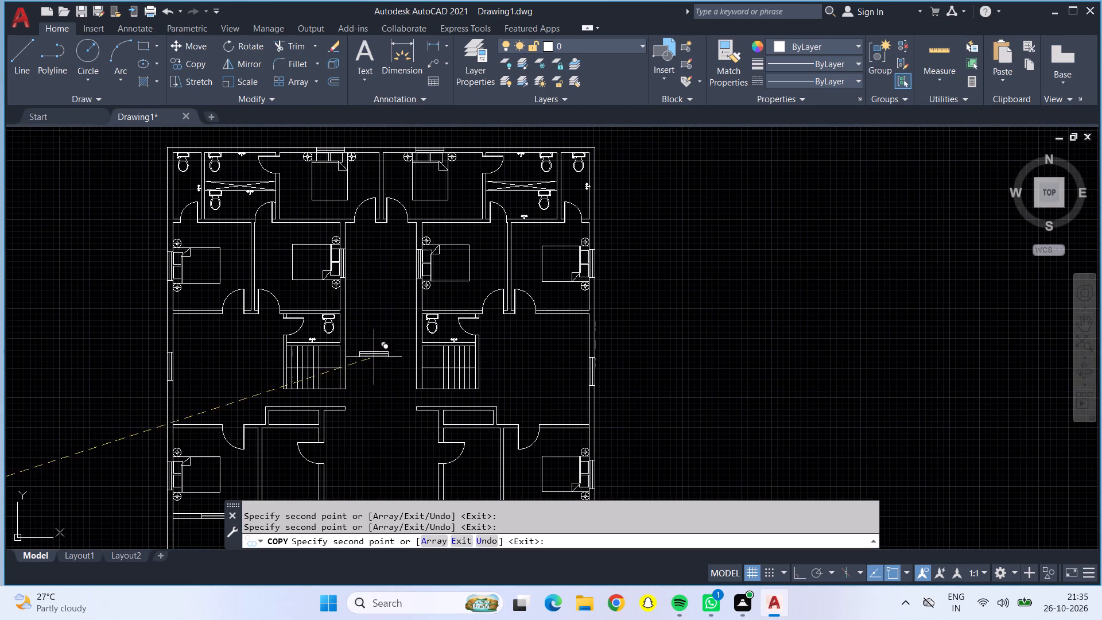
scroll(365, 409, up, 2)
scroll(367, 409, down, 2)
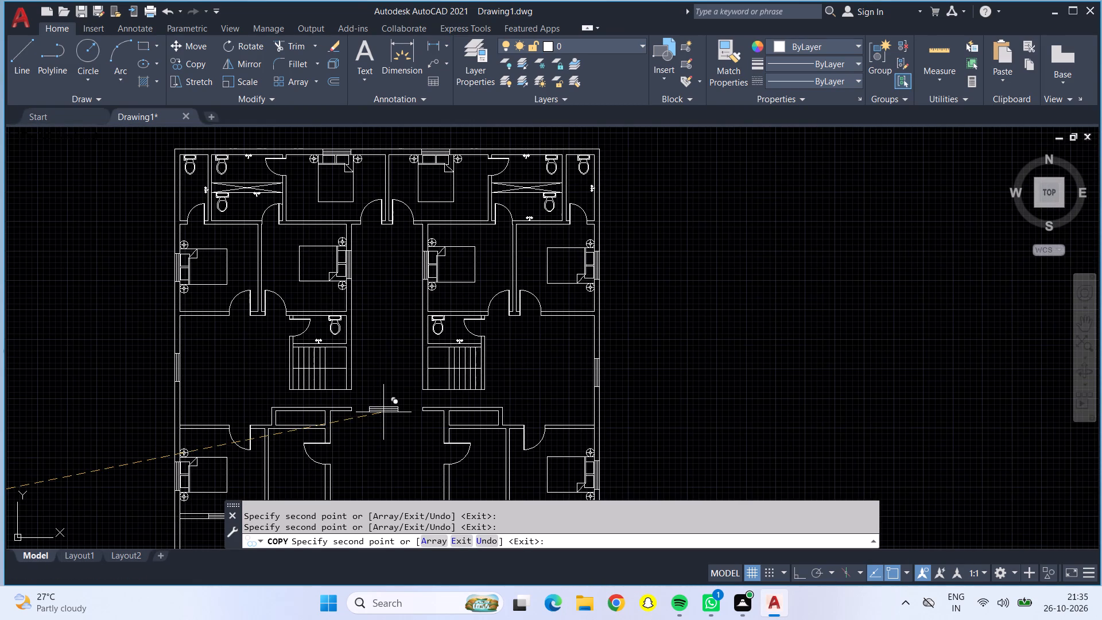
middle_drag(383, 412, 375, 294)
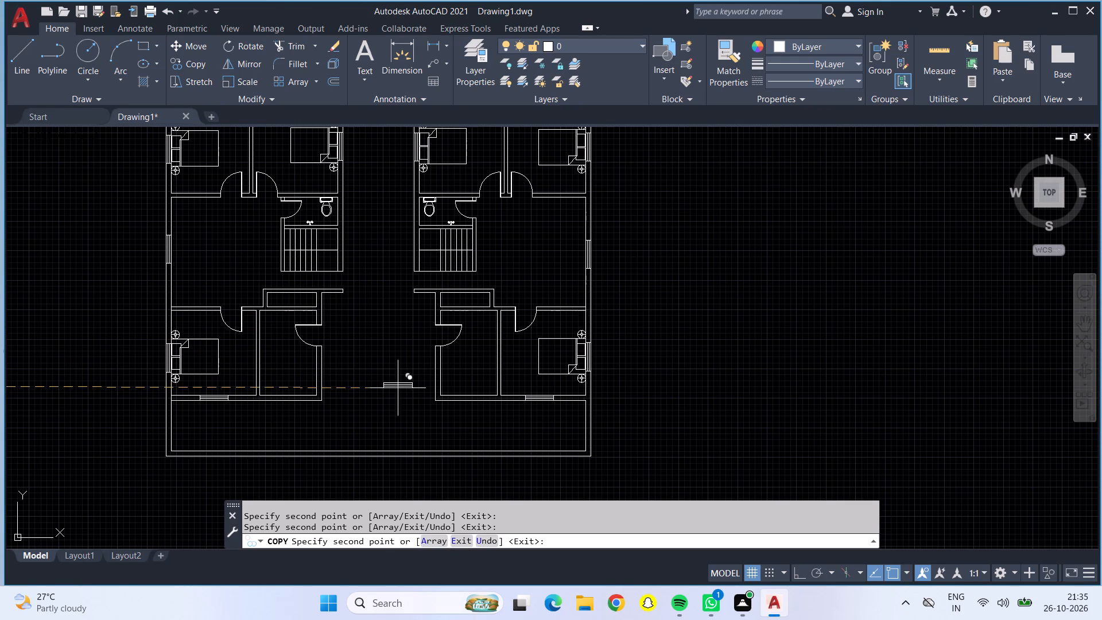
key(Escape)
scroll(387, 385, down, 2)
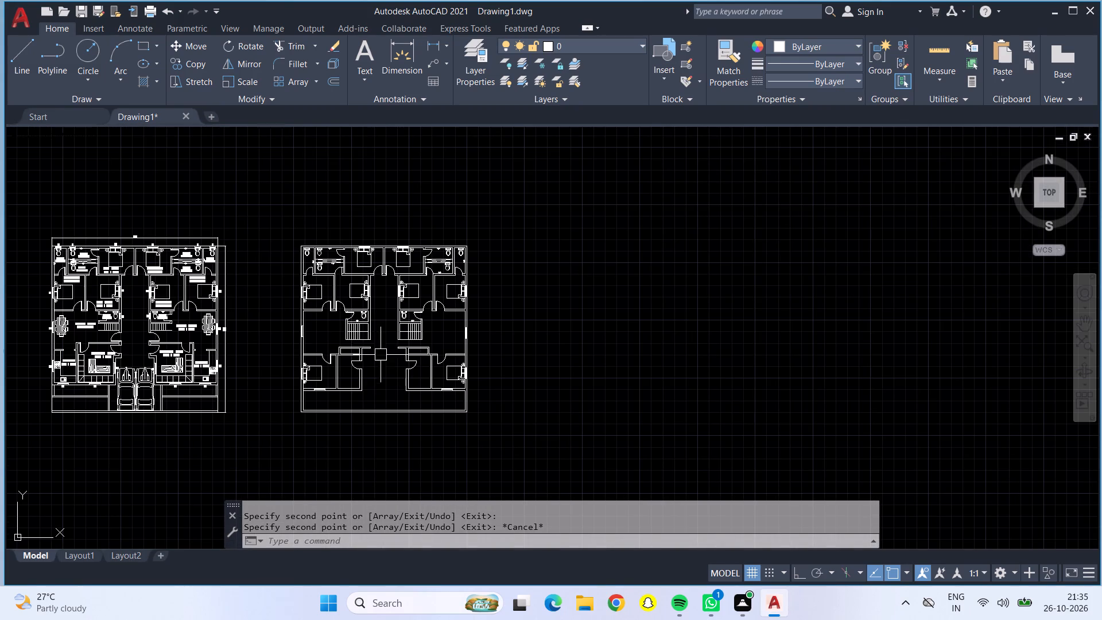
middle_drag(391, 315, 393, 315)
middle_drag(393, 315, 401, 349)
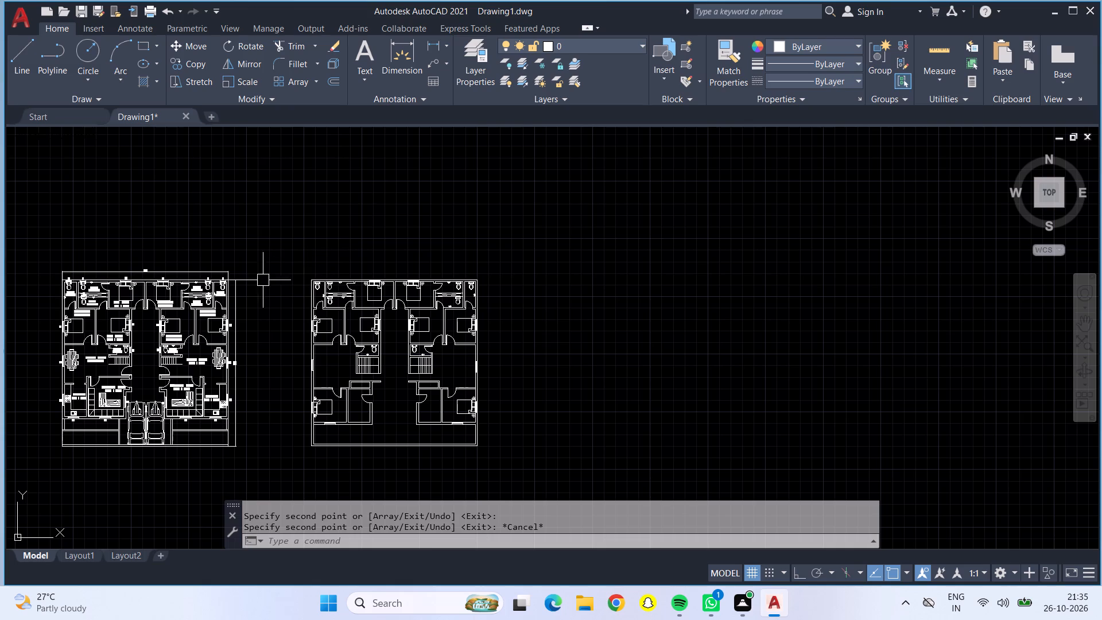
Copy the horizontal ventilator from the reference plan's upper right toilet into the new plan's top wall behind the two upper left toilets.
scroll(156, 273, up, 2)
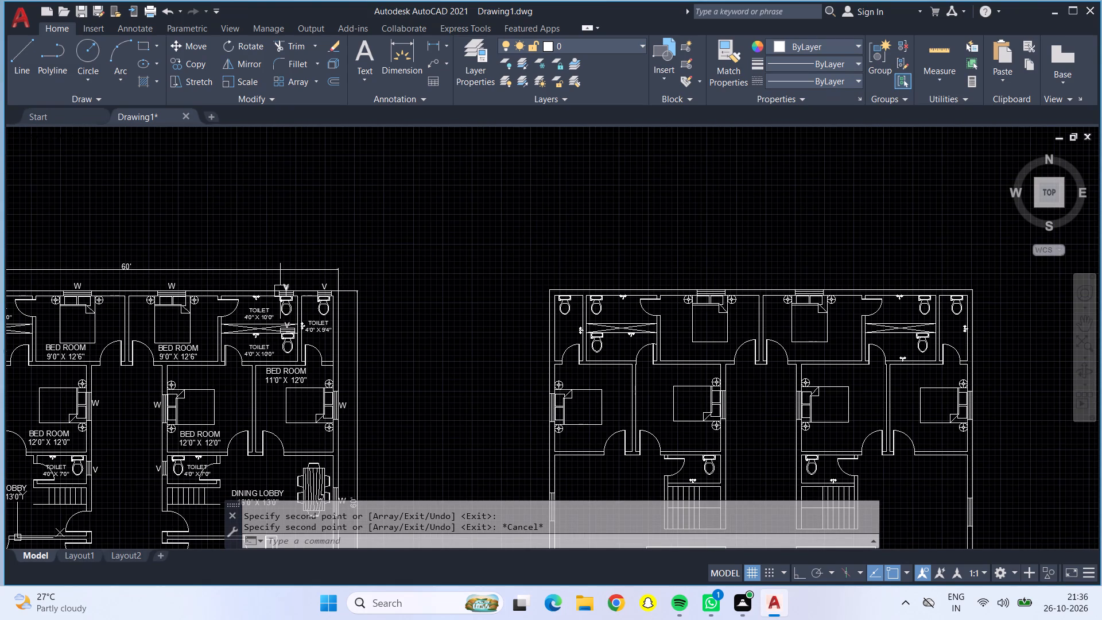
scroll(280, 291, up, 5)
click(235, 267)
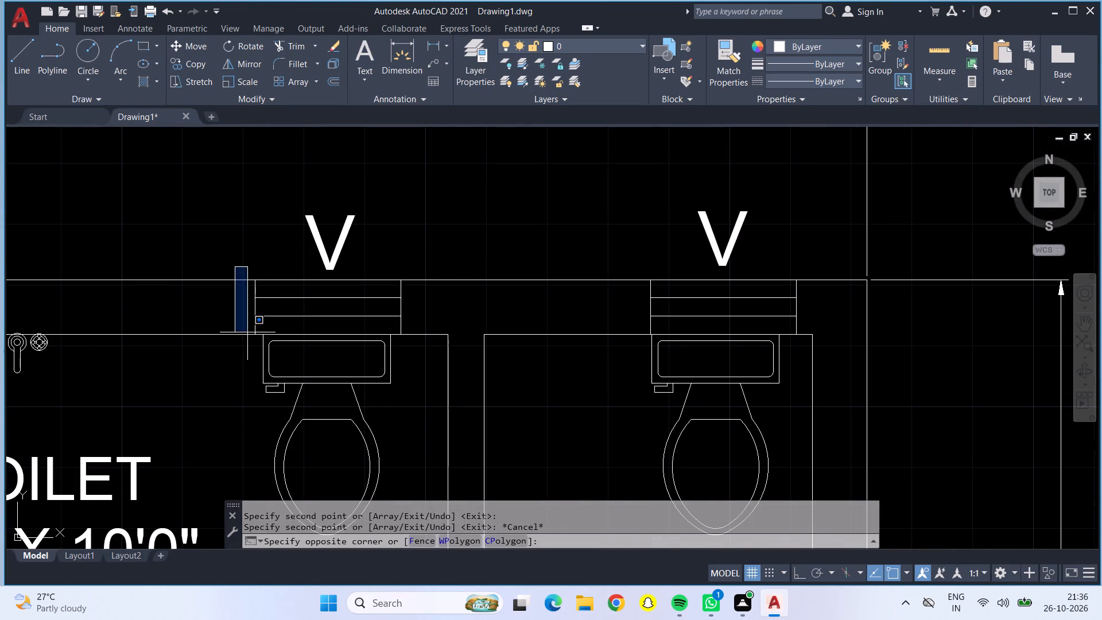
click(457, 339)
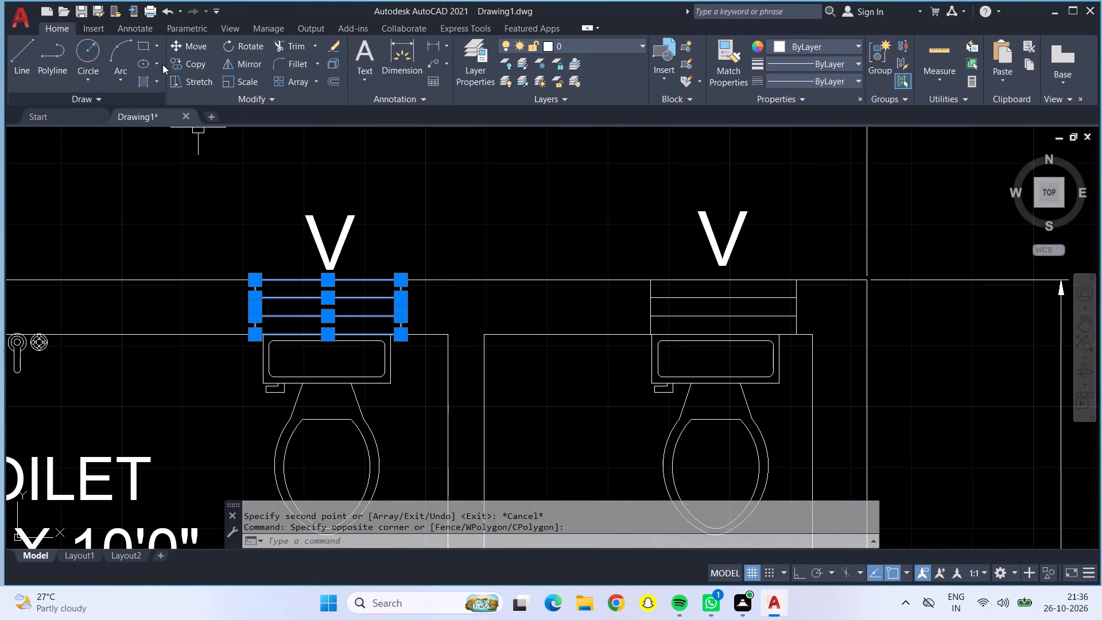
click(173, 60)
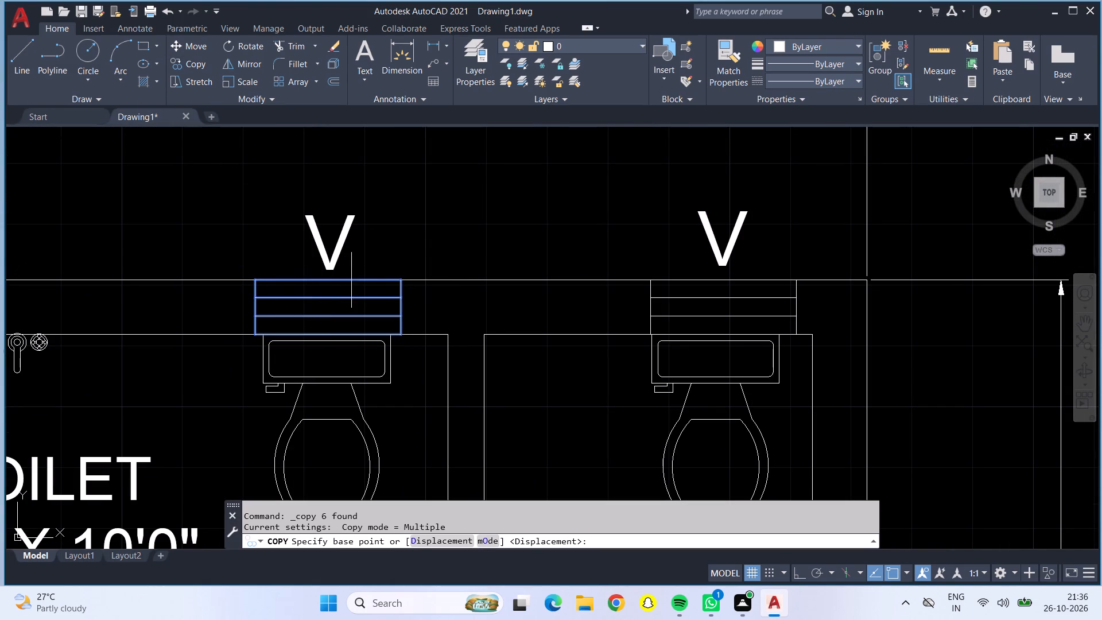
click(323, 279)
scroll(377, 305, down, 3)
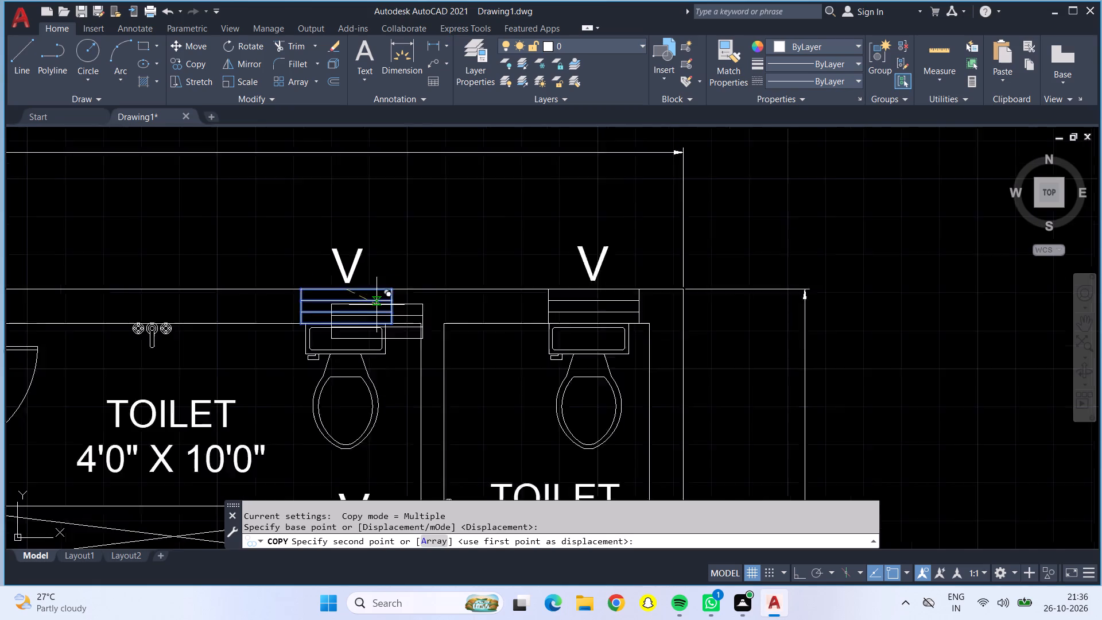
scroll(385, 306, down, 1)
middle_drag(530, 300, 23, 307)
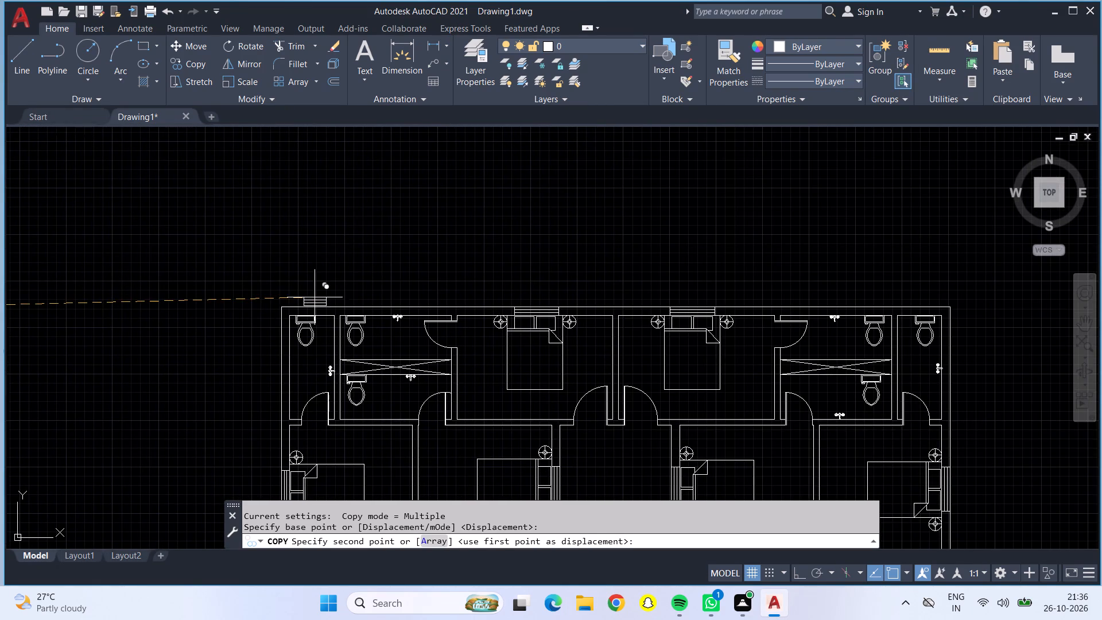
scroll(305, 303, up, 4)
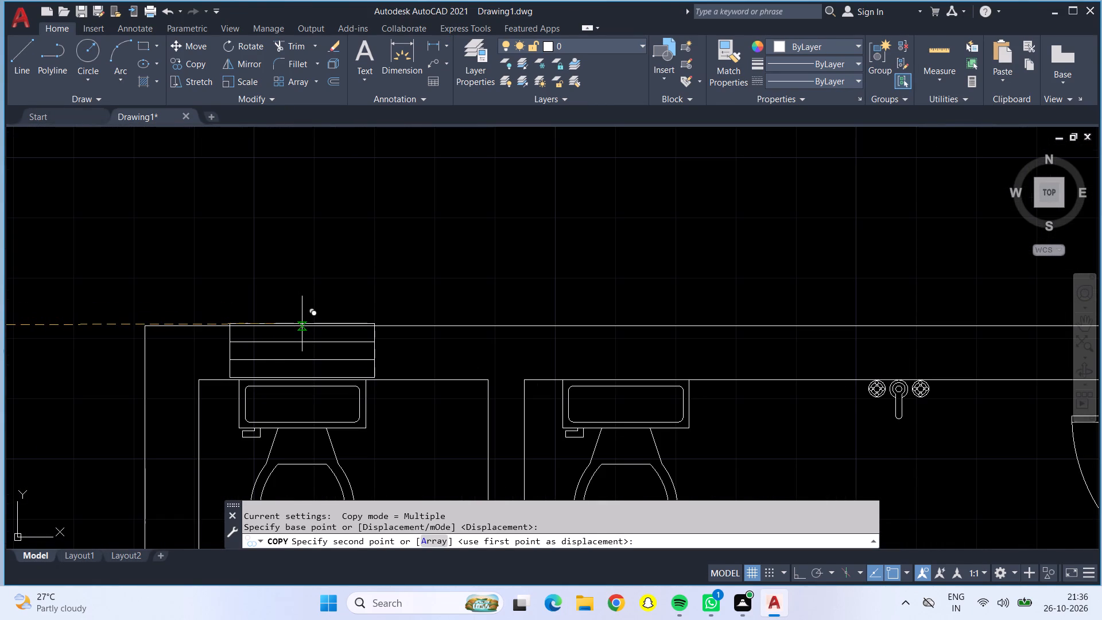
click(301, 326)
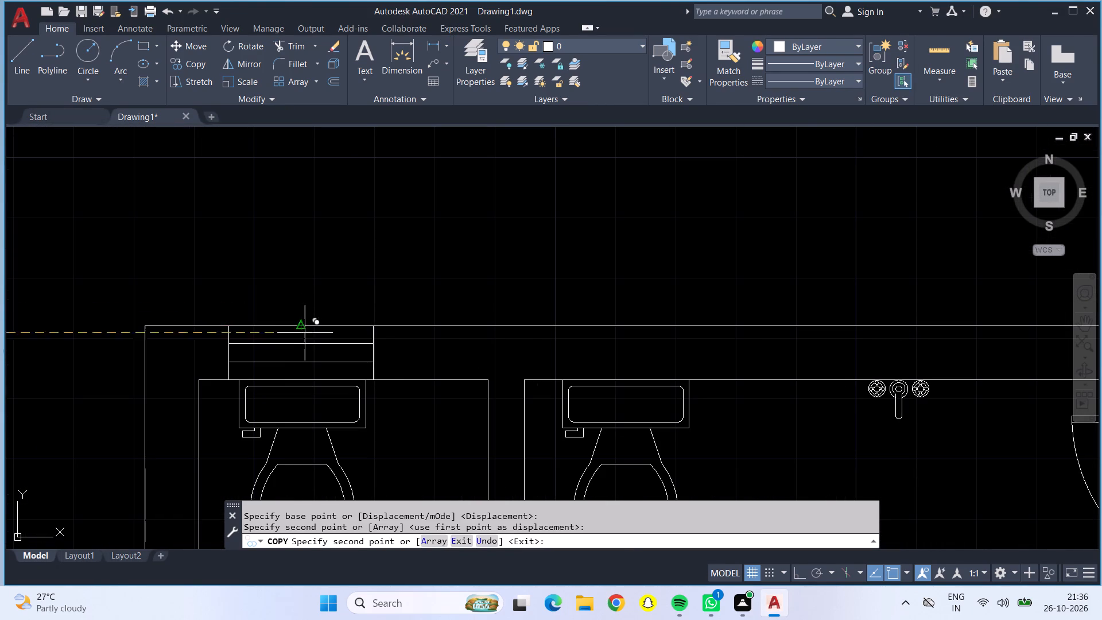
scroll(325, 340, down, 3)
scroll(398, 336, up, 4)
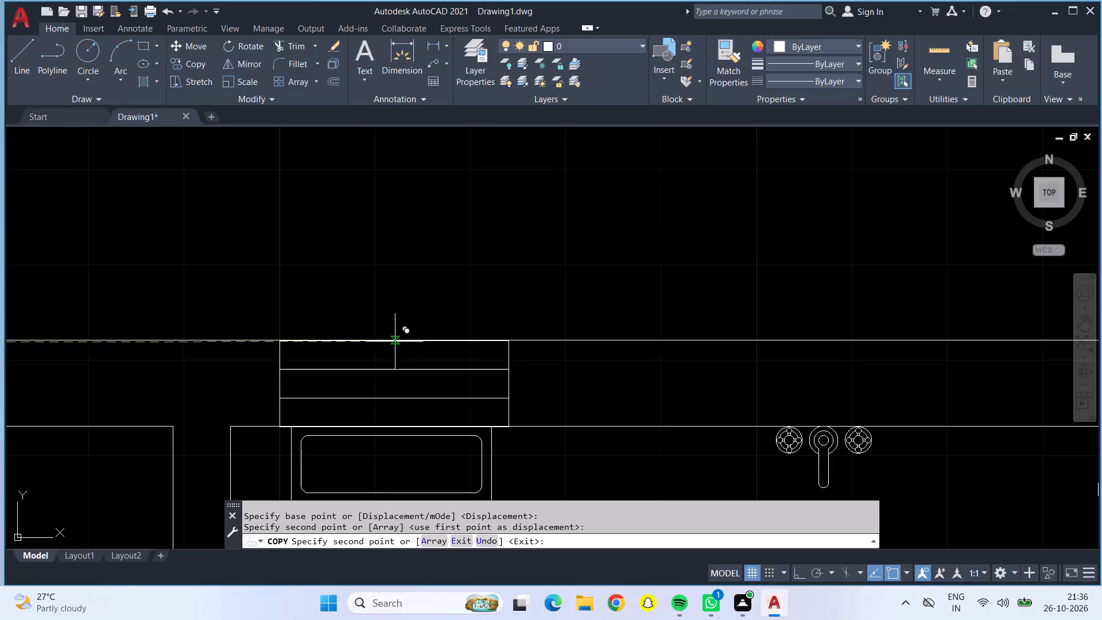
click(391, 340)
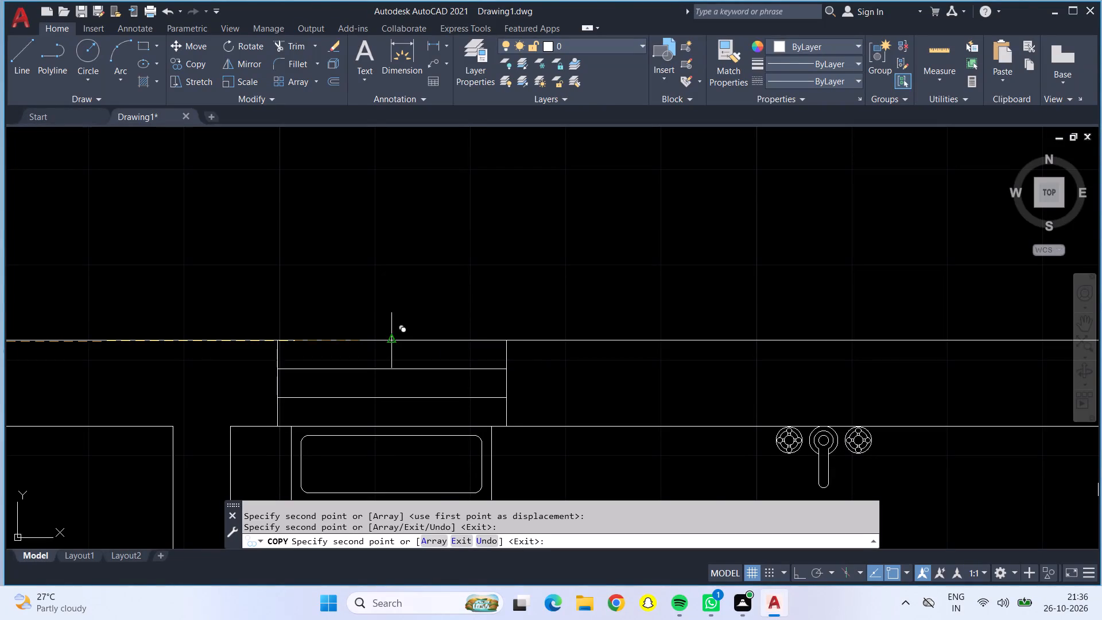
Place ventilator copies in the cross-marked ducts behind the lower toilets on both sides of the new plan.
scroll(383, 341, down, 4)
scroll(379, 433, up, 4)
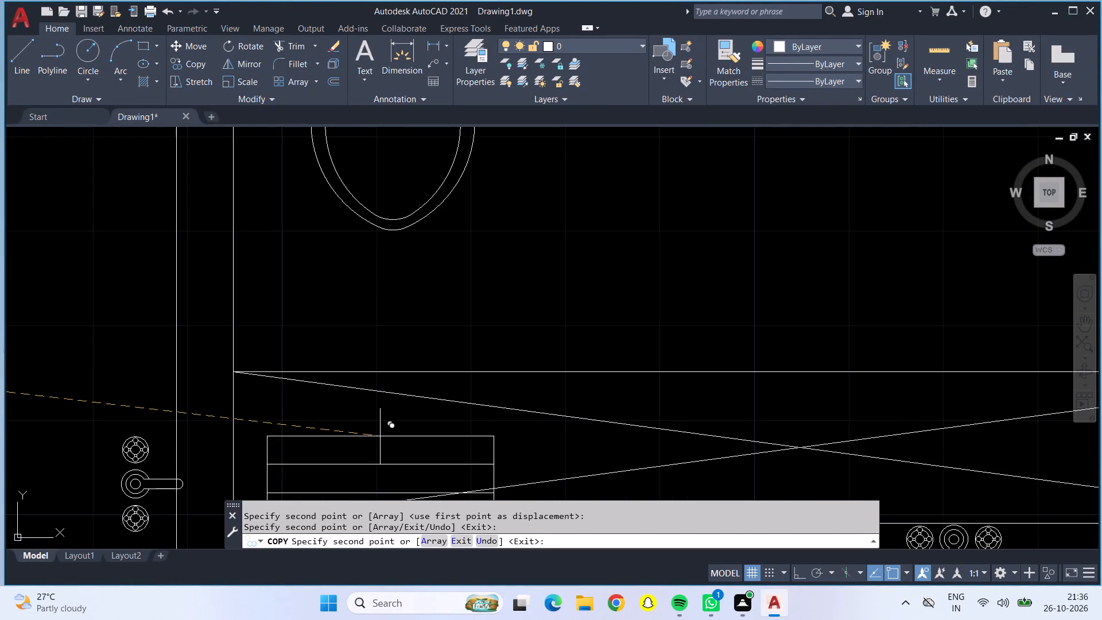
middle_drag(386, 436, 374, 323)
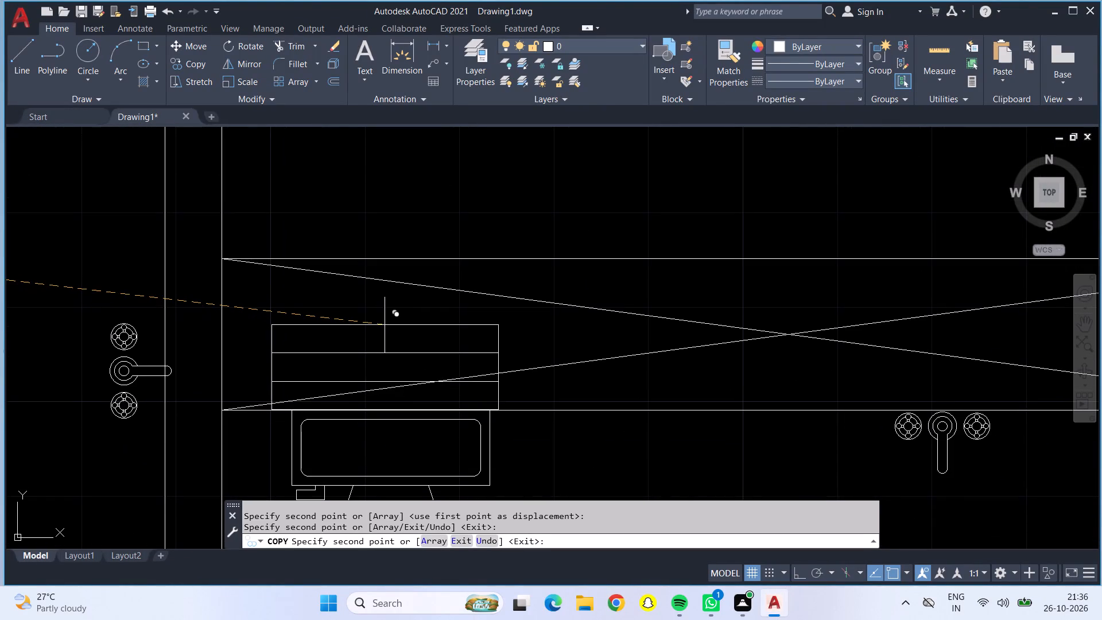
click(385, 325)
scroll(382, 325, down, 5)
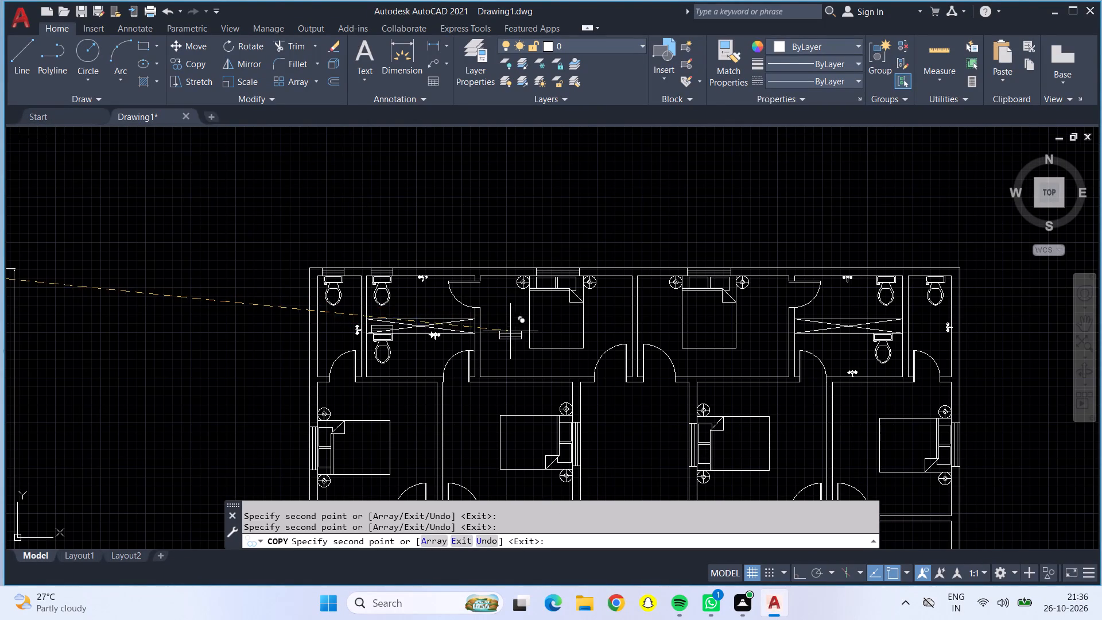
middle_drag(507, 334, 10, 324)
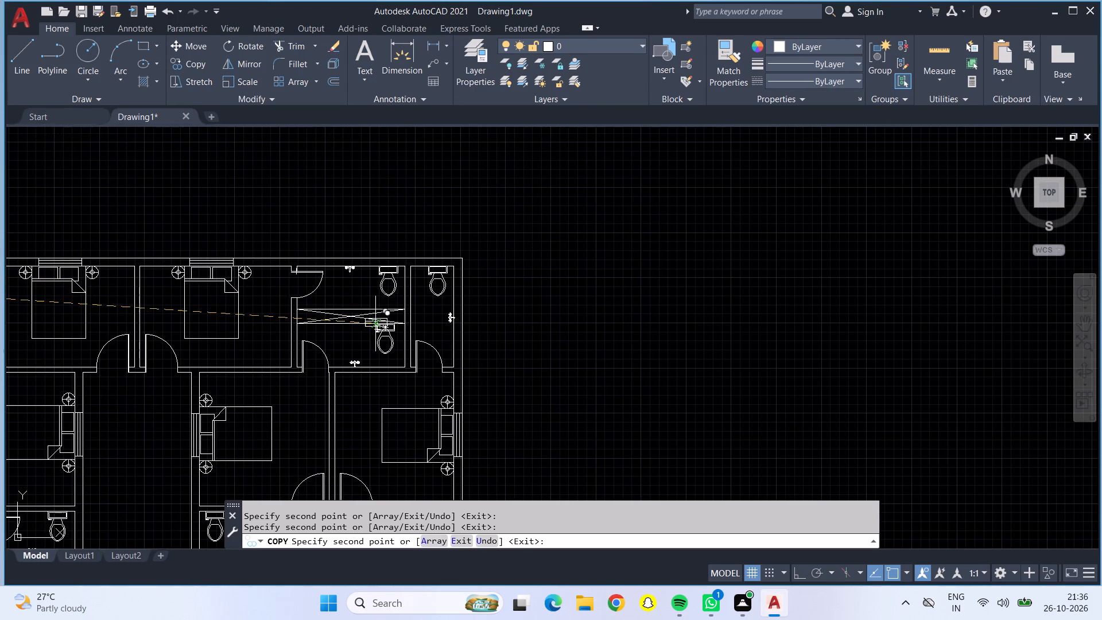
scroll(374, 324, up, 5)
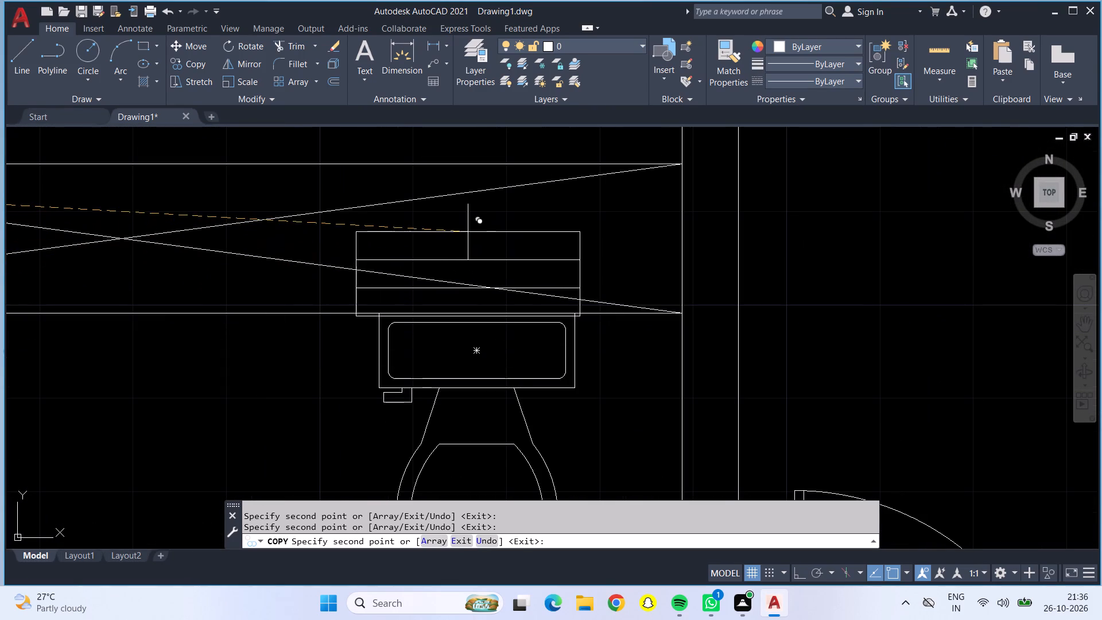
click(474, 230)
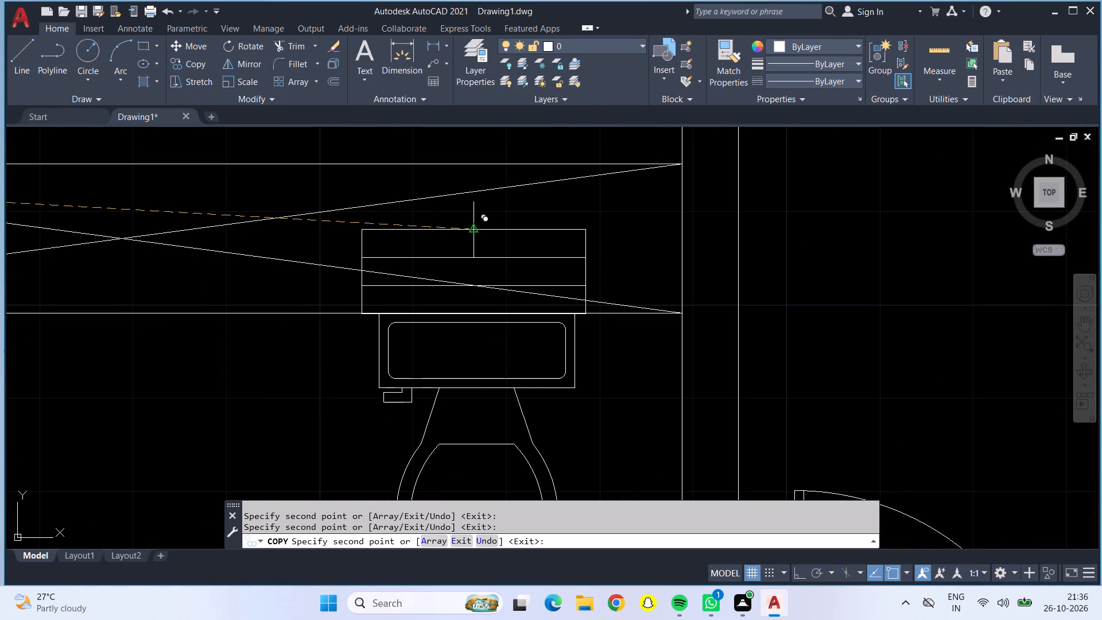
Place ventilator copies in the top outer wall behind the two upper right toilets and finish copying.
scroll(459, 231, down, 4)
middle_drag(406, 185, 281, 290)
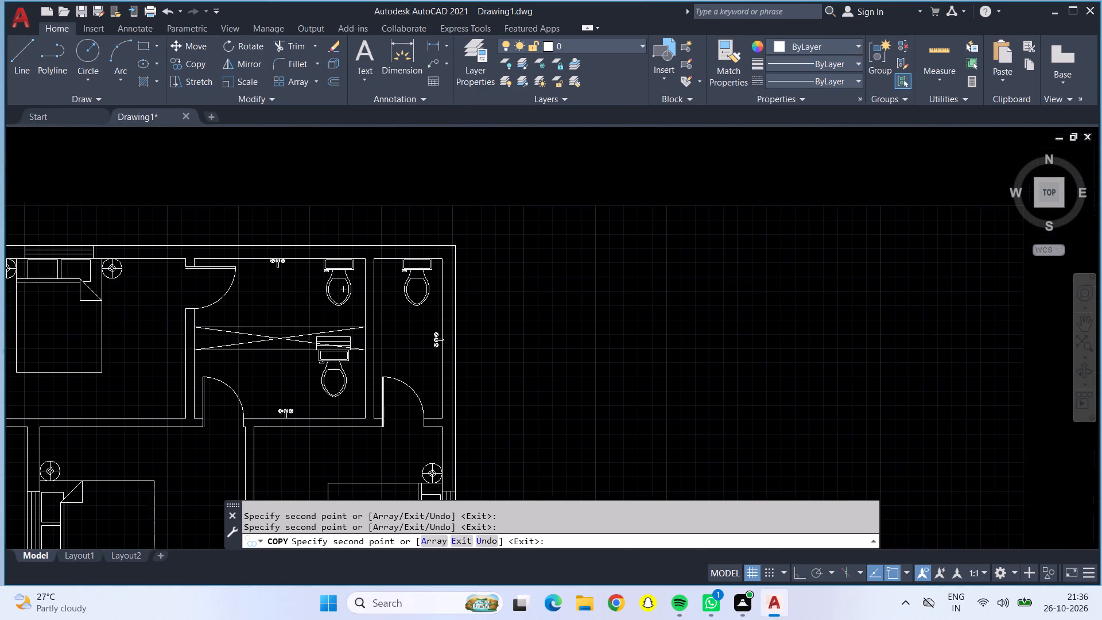
scroll(337, 238, up, 4)
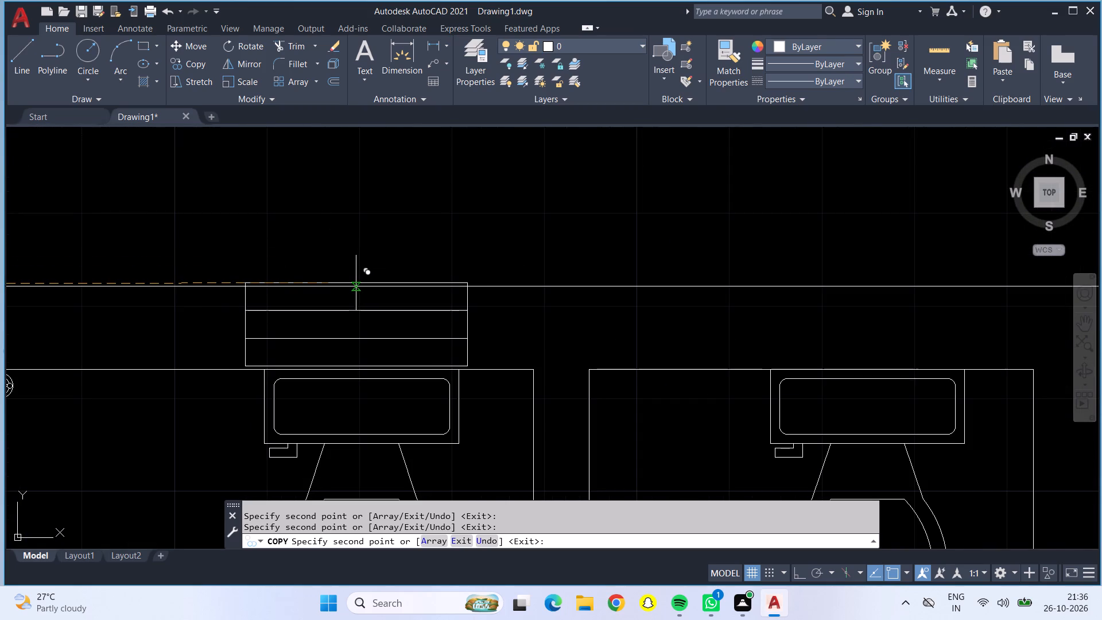
click(356, 283)
scroll(367, 300, down, 4)
scroll(452, 291, up, 3)
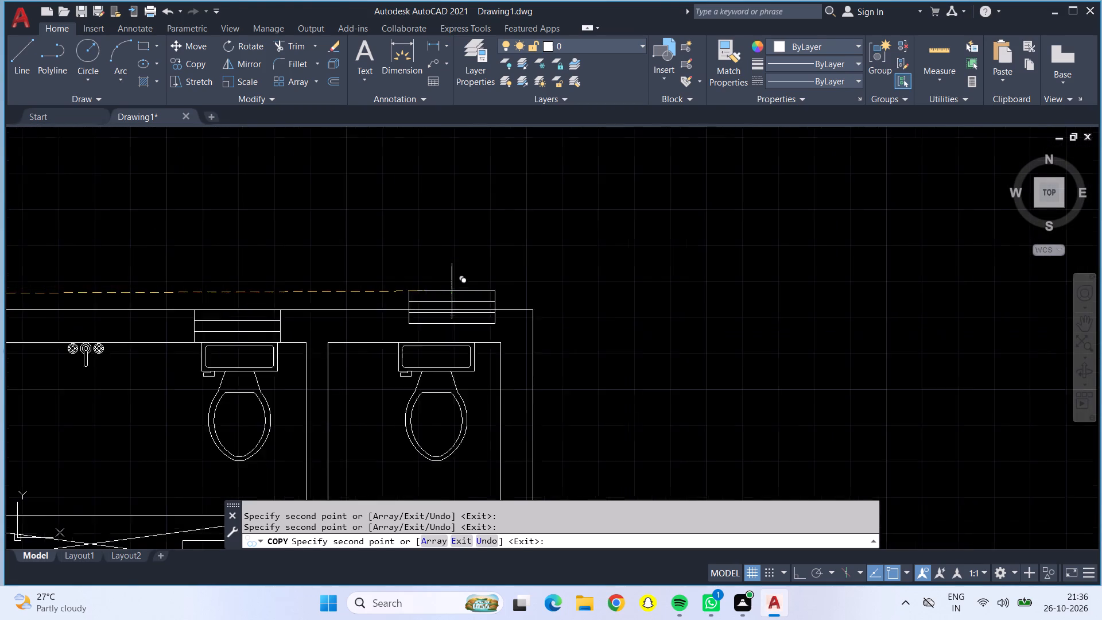
click(430, 319)
scroll(419, 338, down, 2)
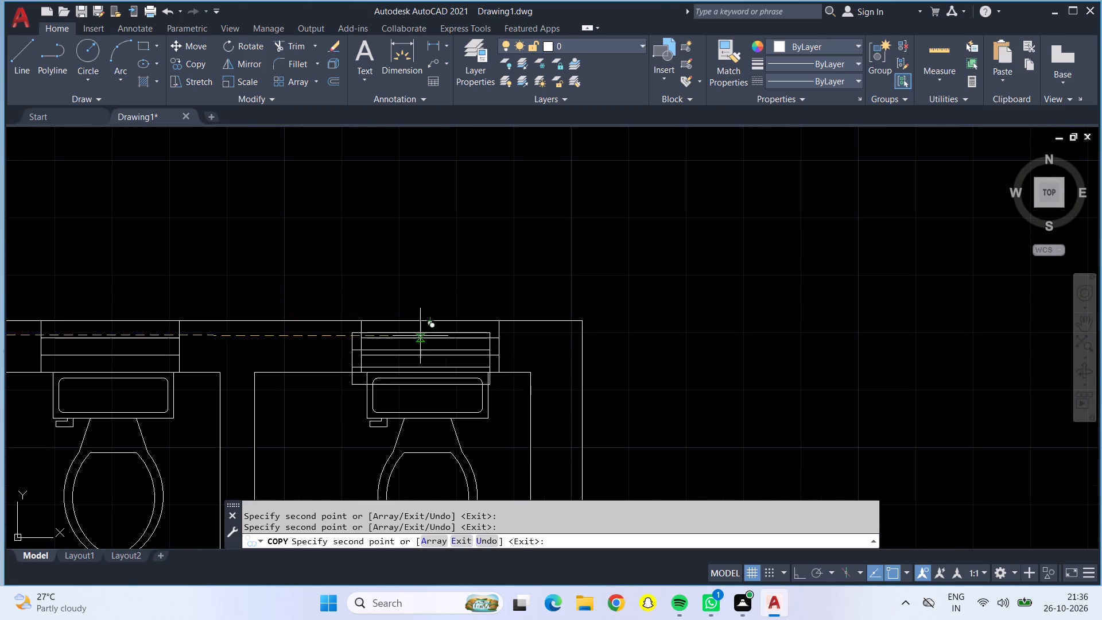
scroll(419, 338, down, 3)
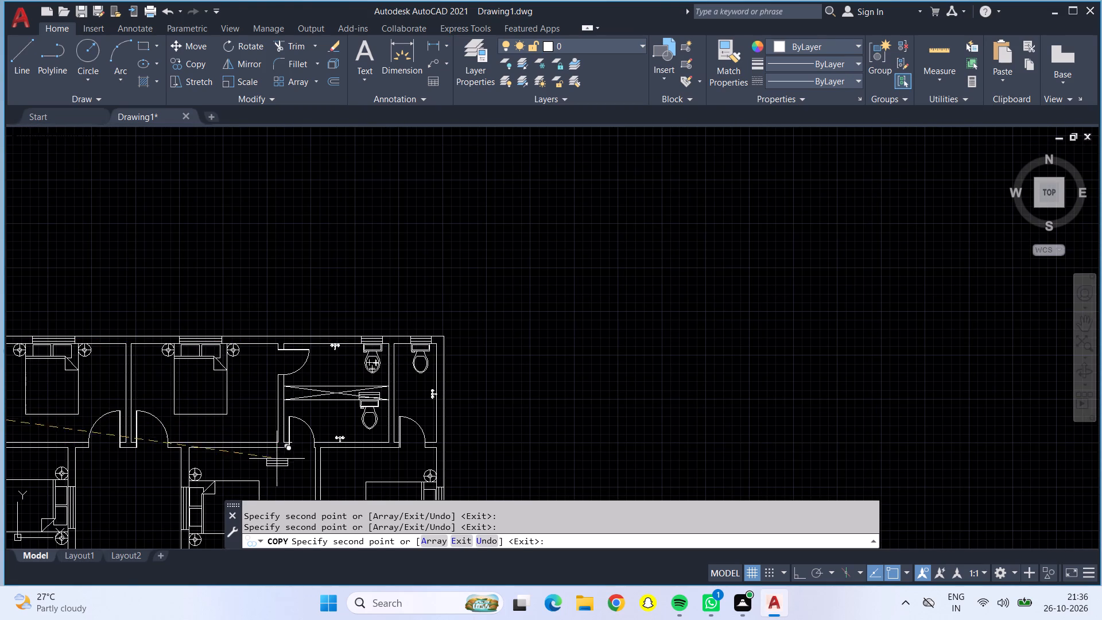
middle_drag(284, 466, 431, 318)
middle_drag(266, 433, 363, 315)
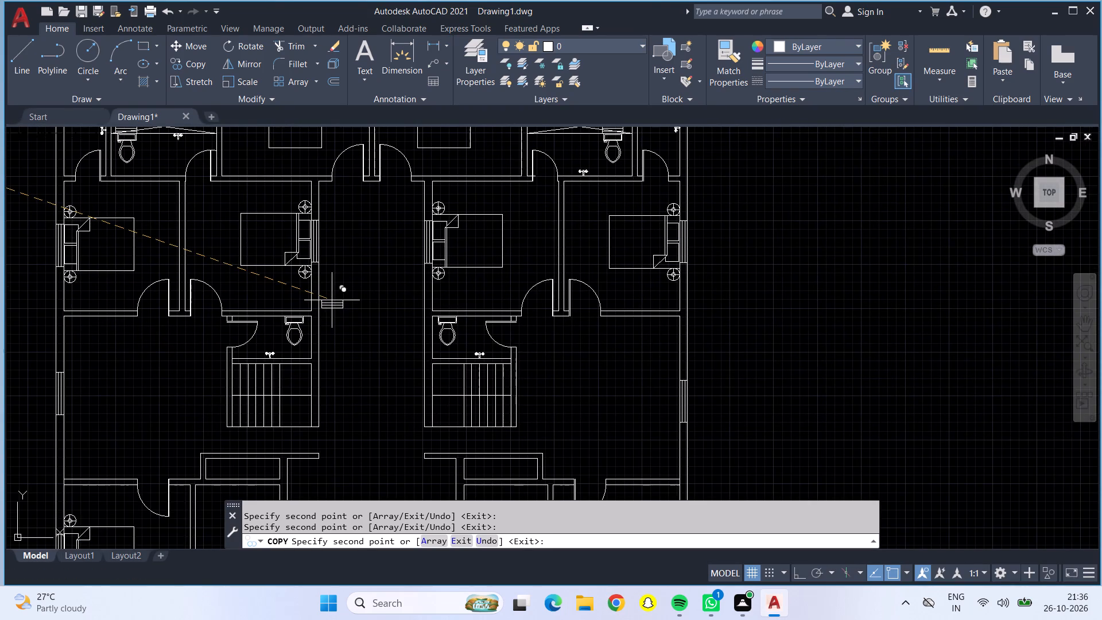
key(Escape)
Copy the vertical ventilator of the reference plan's right 4'0" x 7'0" toilet into the passage-side wall of the new plan's left staircase toilet.
scroll(327, 294, down, 2)
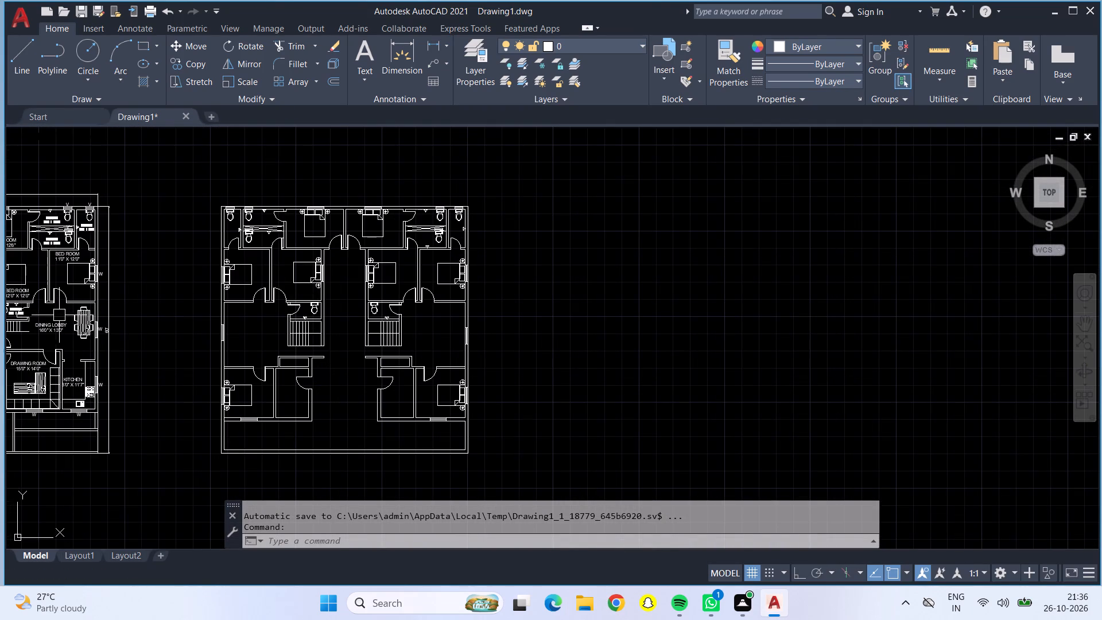
middle_drag(149, 300, 387, 287)
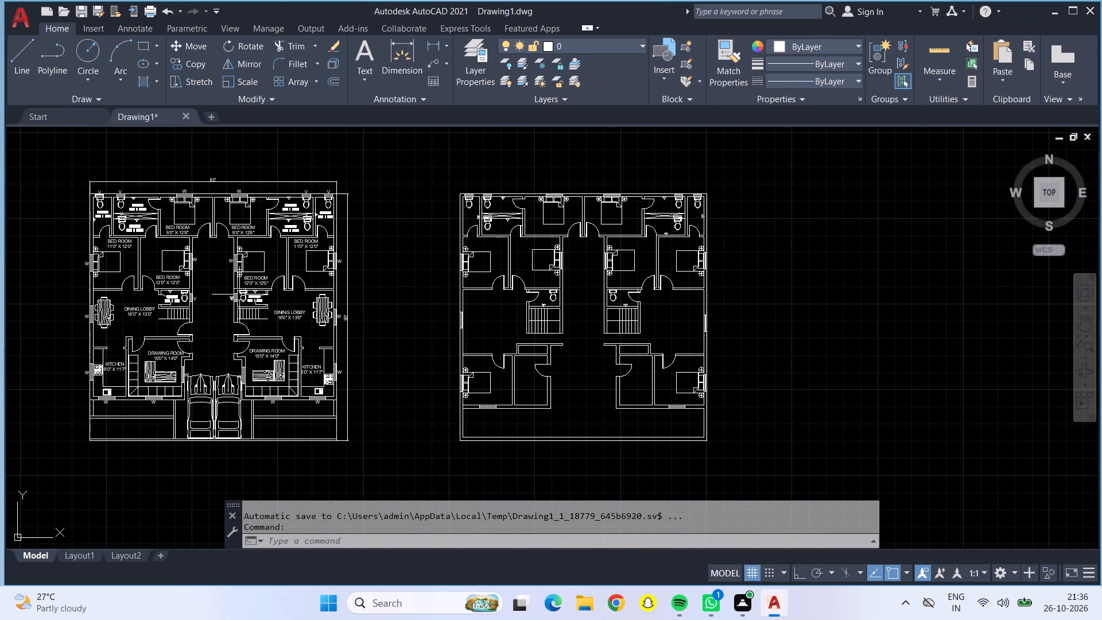
scroll(243, 294, up, 6)
click(72, 259)
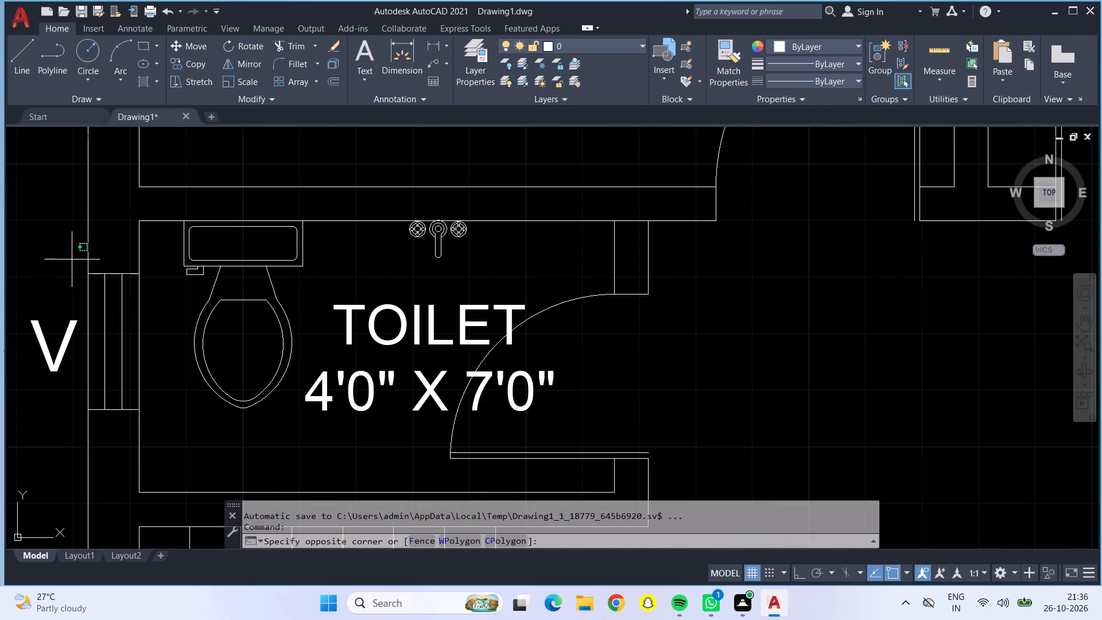
click(157, 414)
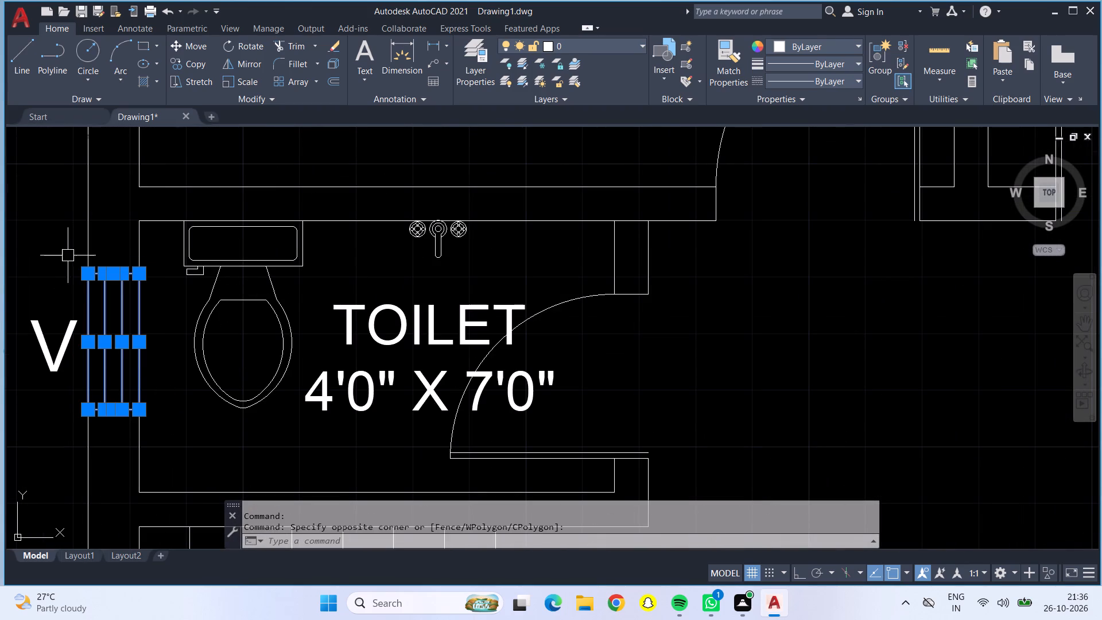
click(196, 69)
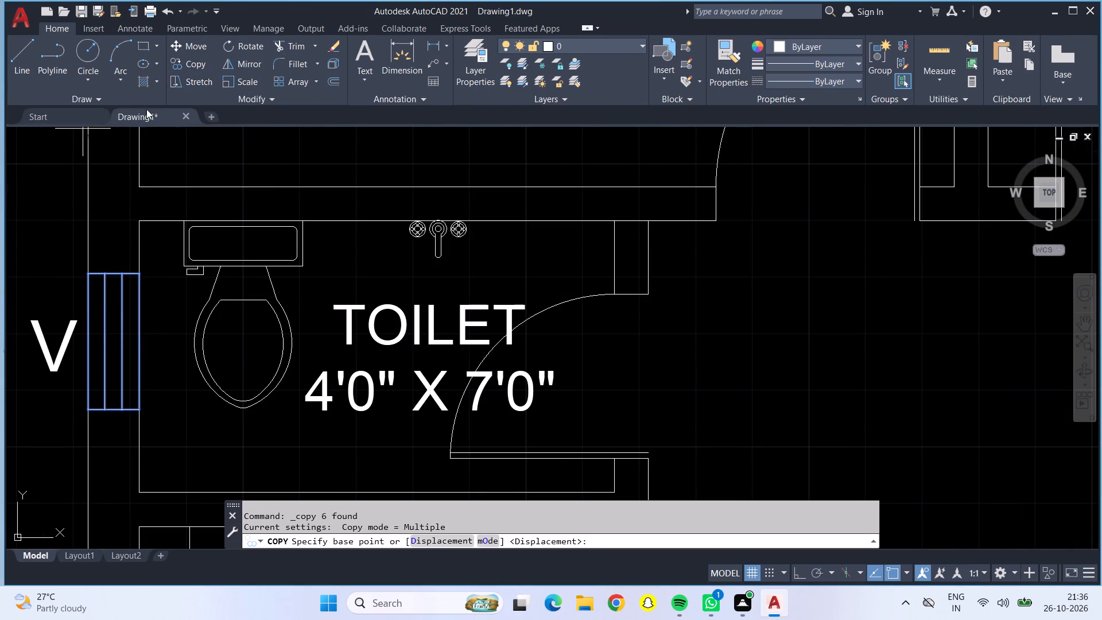
click(140, 335)
scroll(296, 355, down, 5)
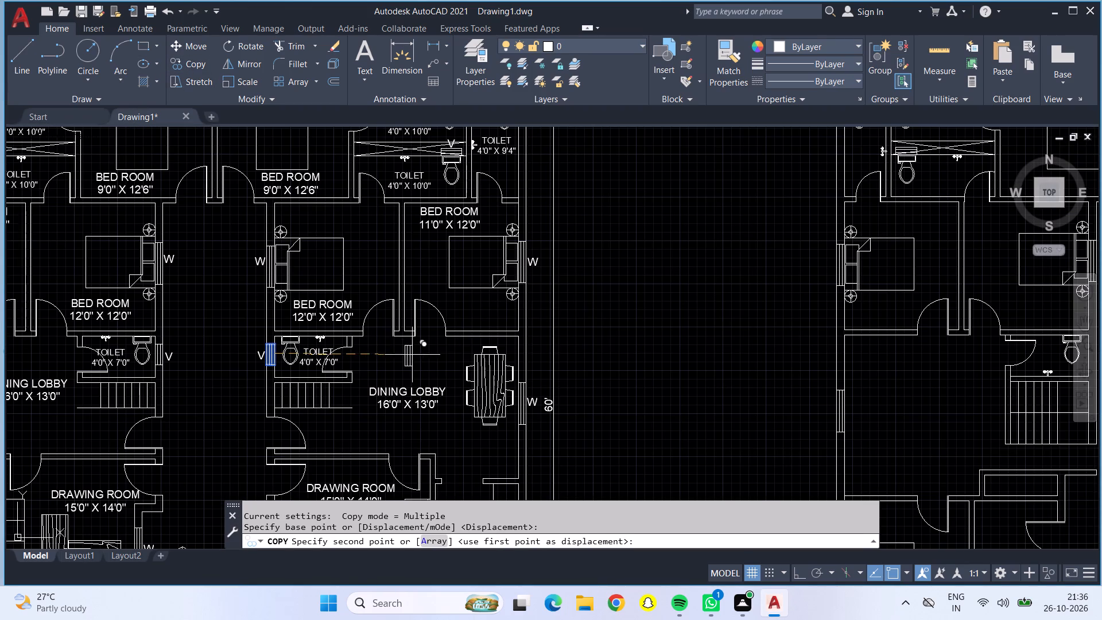
middle_drag(589, 359, 12, 332)
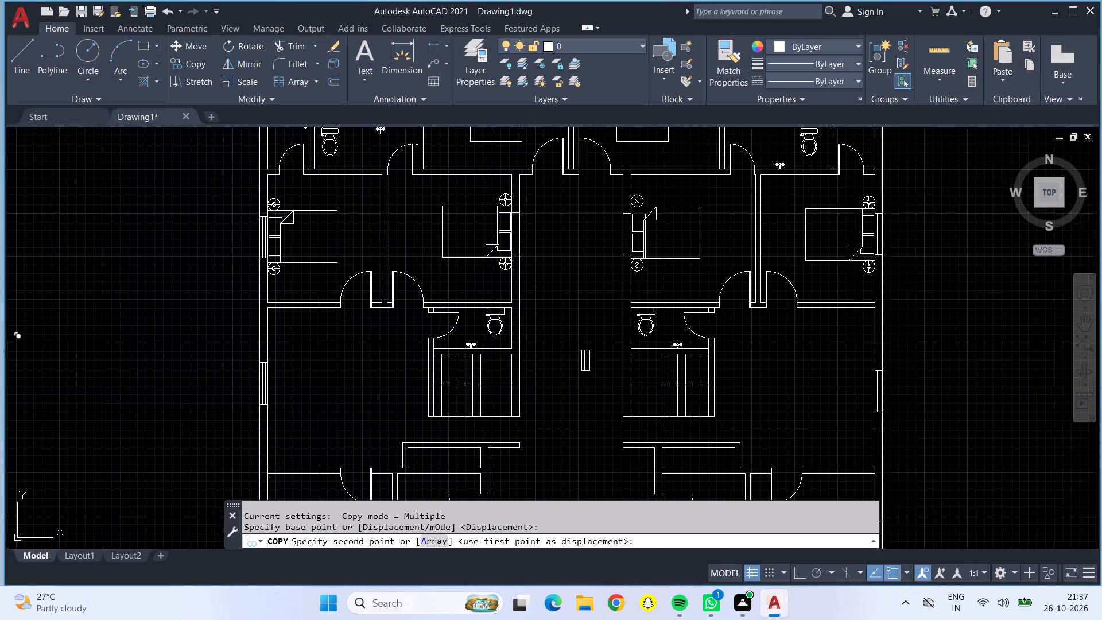
scroll(510, 321, up, 4)
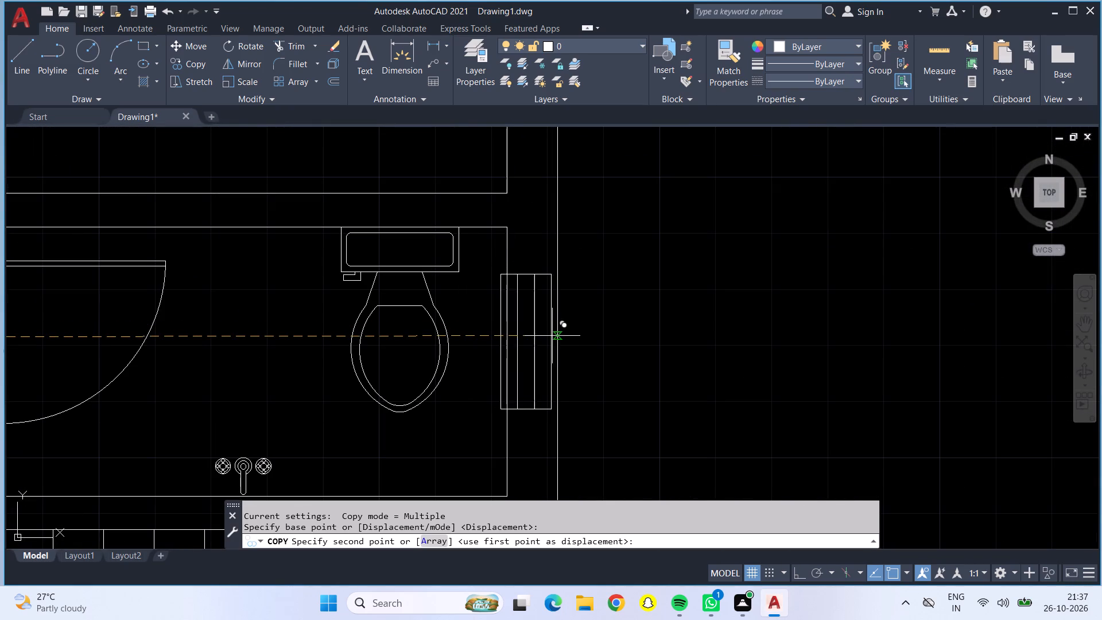
click(558, 337)
Place another vertical ventilator copy in the passage-side wall of the new plan's right staircase toilet and finish copying.
scroll(552, 338, down, 4)
middle_drag(600, 350, 285, 315)
scroll(341, 303, up, 5)
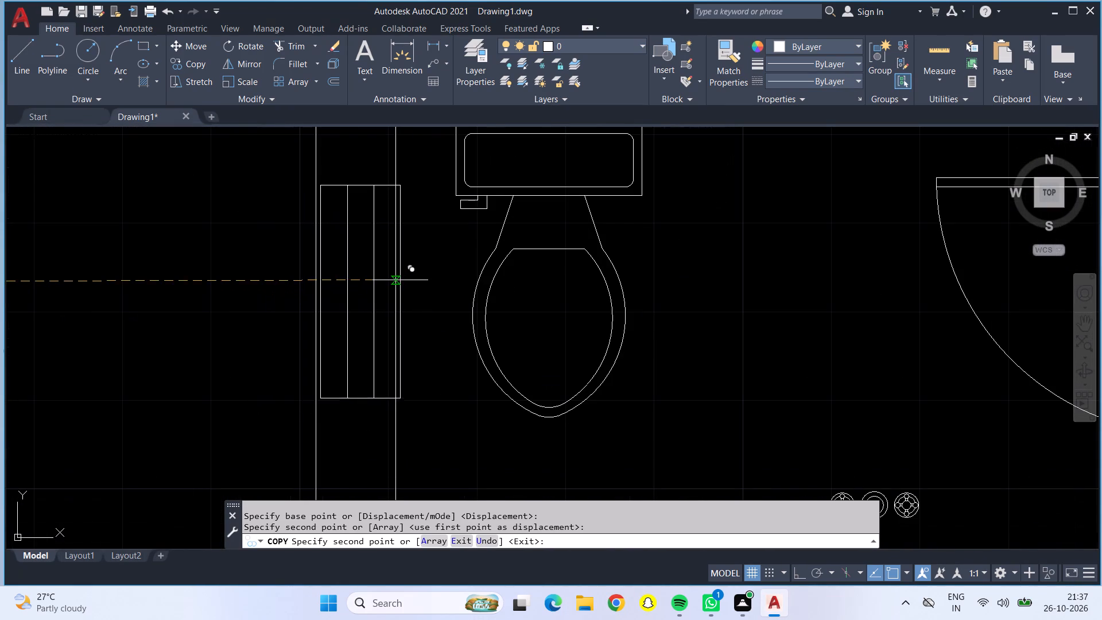
click(395, 273)
scroll(359, 295, down, 6)
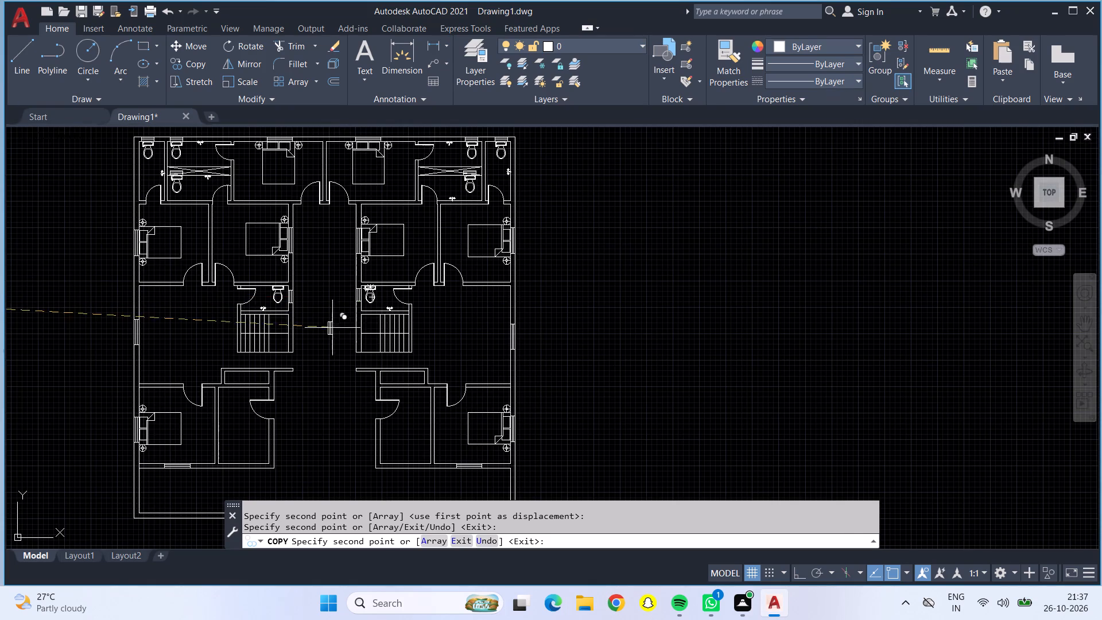
middle_drag(332, 332, 360, 267)
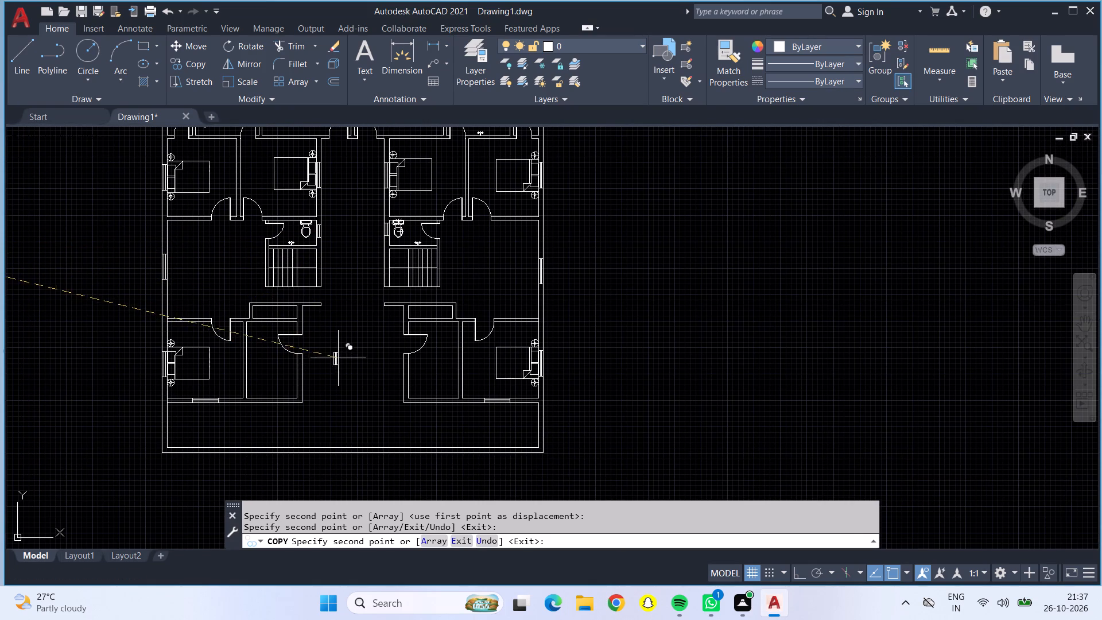
key(Escape)
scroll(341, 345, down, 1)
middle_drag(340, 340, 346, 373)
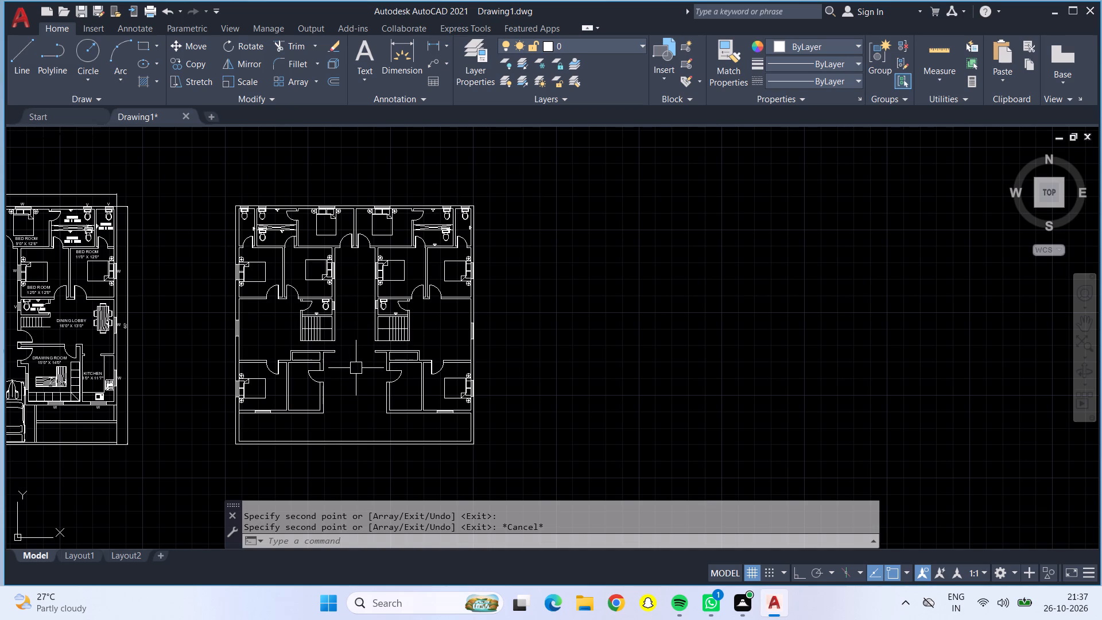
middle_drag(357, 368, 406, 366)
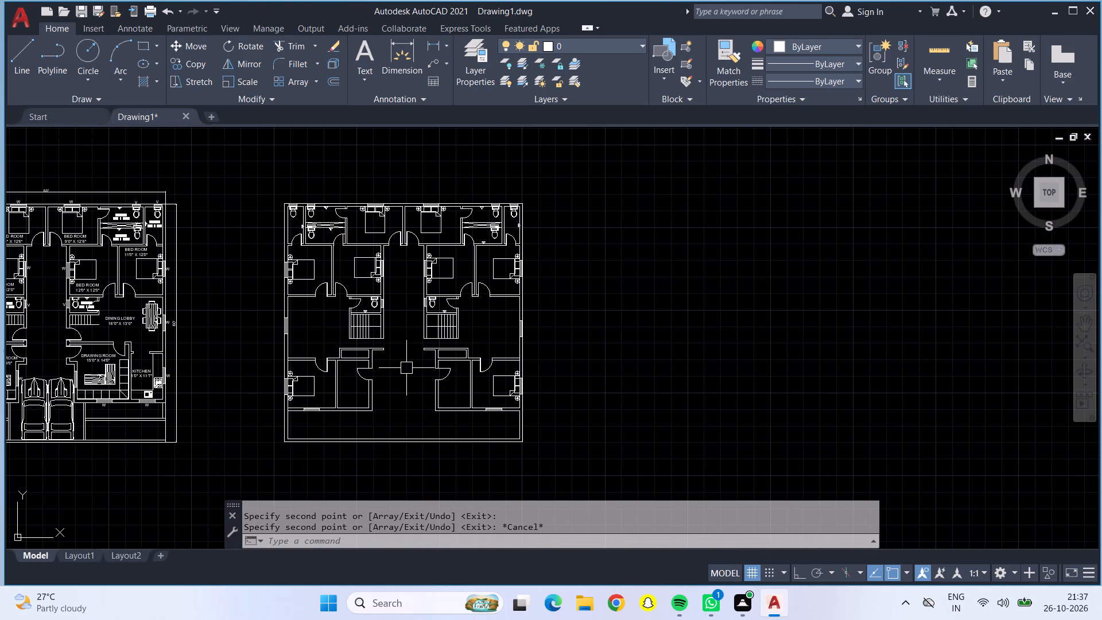
Open DesignCenter and browse the sample drawings to the blocks stored in House Designer.dwg.
key(ctrl+2)
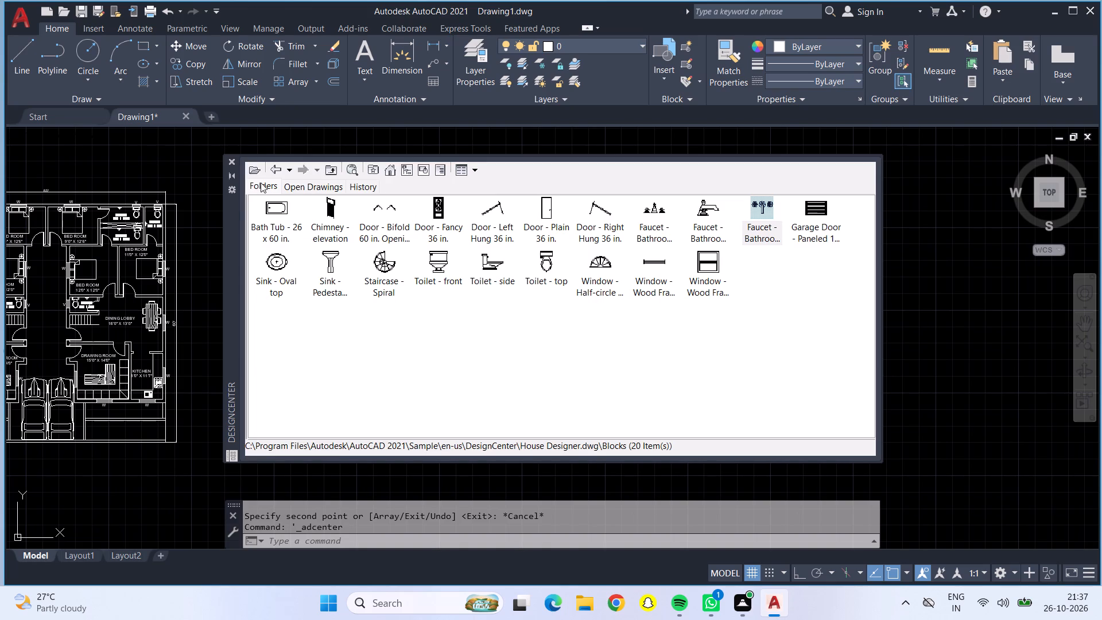
click(271, 172)
click(271, 172)
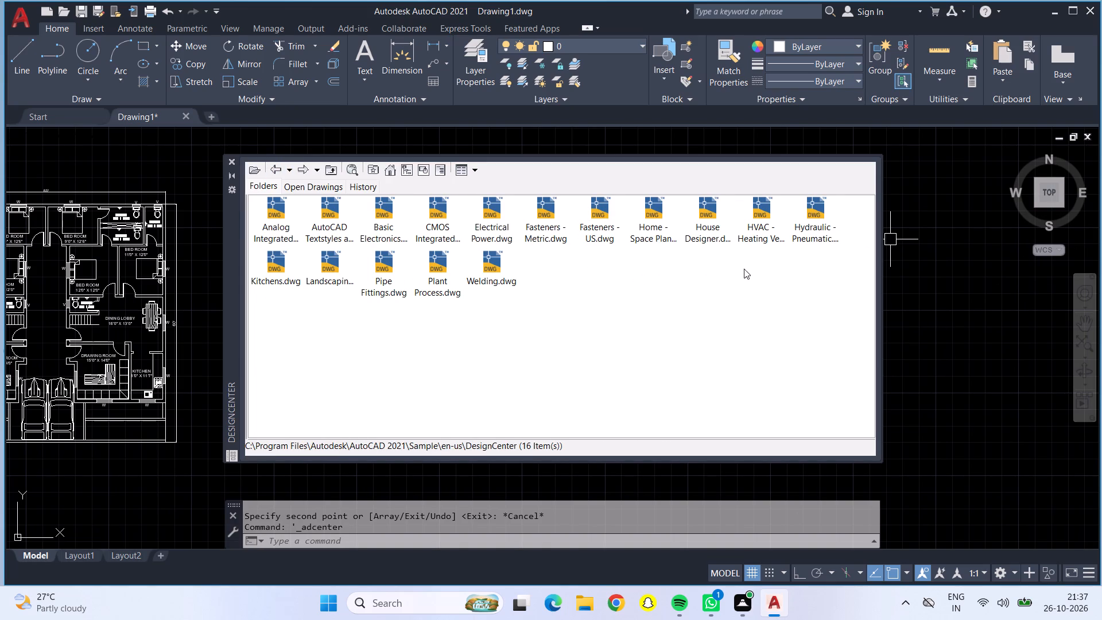
double_click(706, 209)
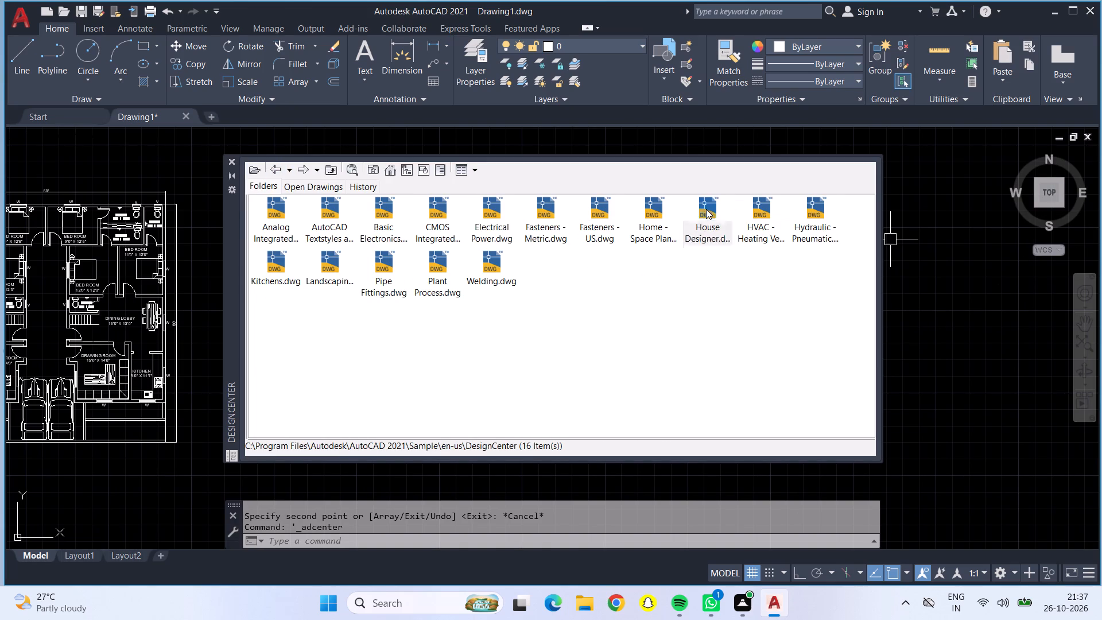
click(708, 212)
click(704, 211)
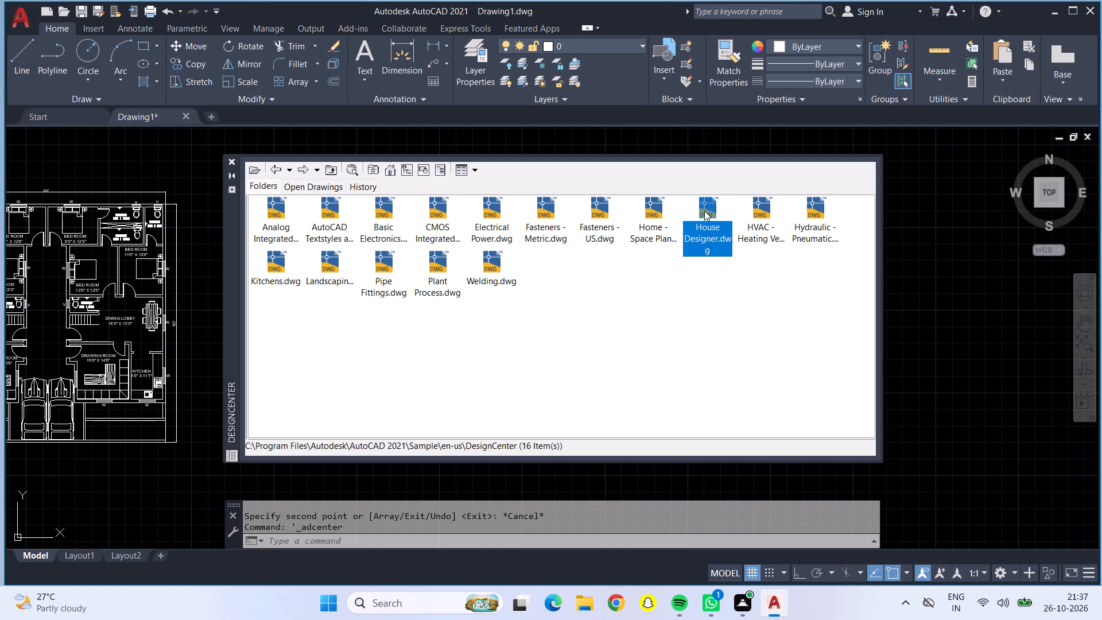
double_click(713, 218)
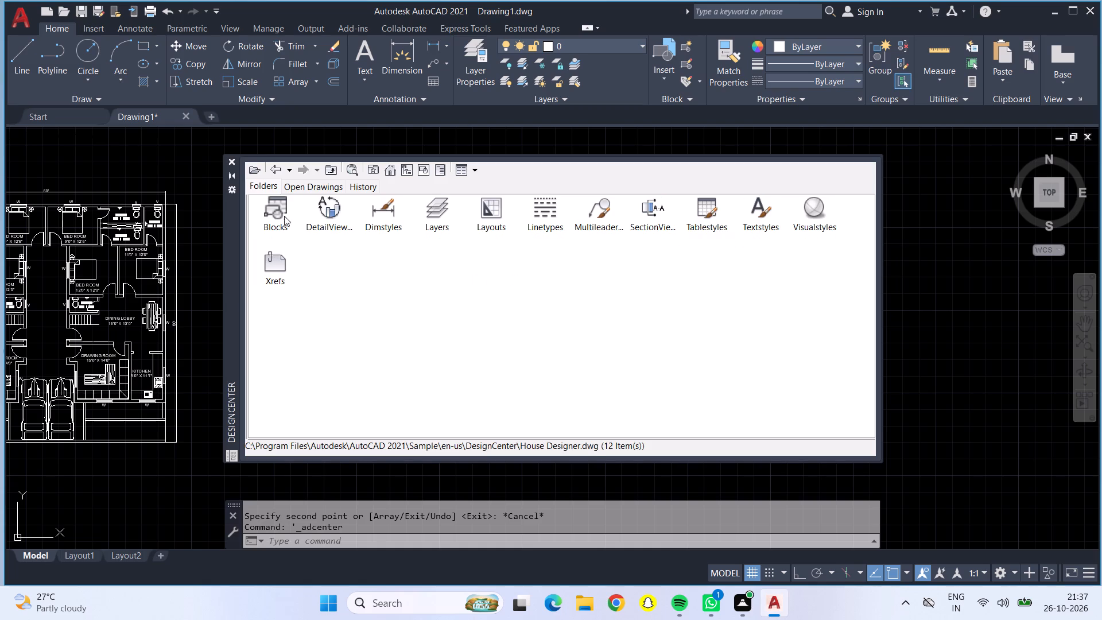
double_click(280, 203)
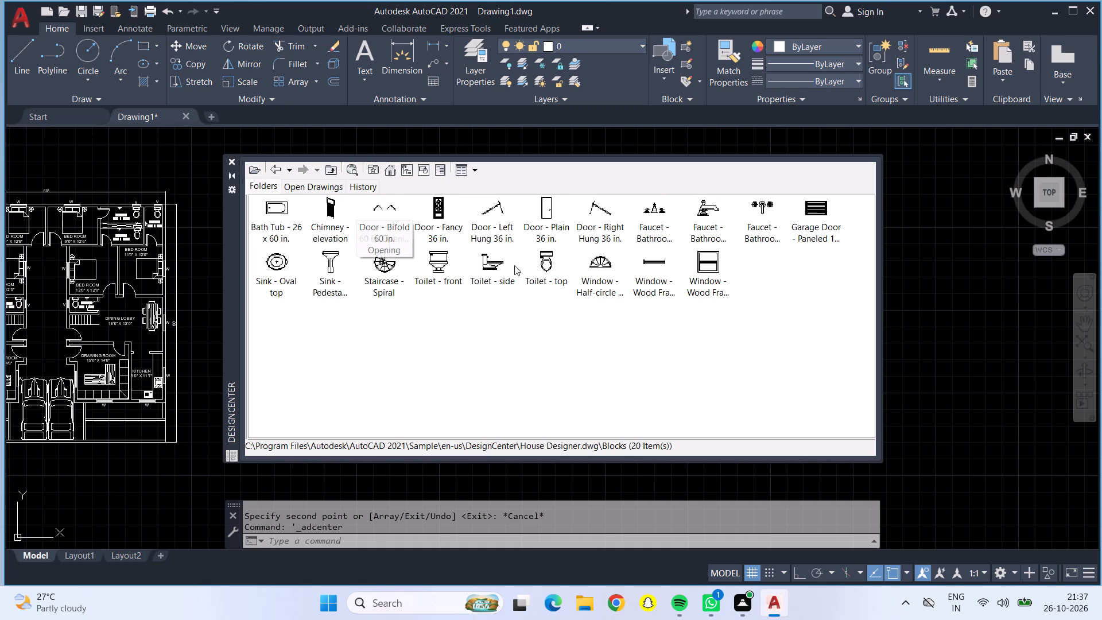
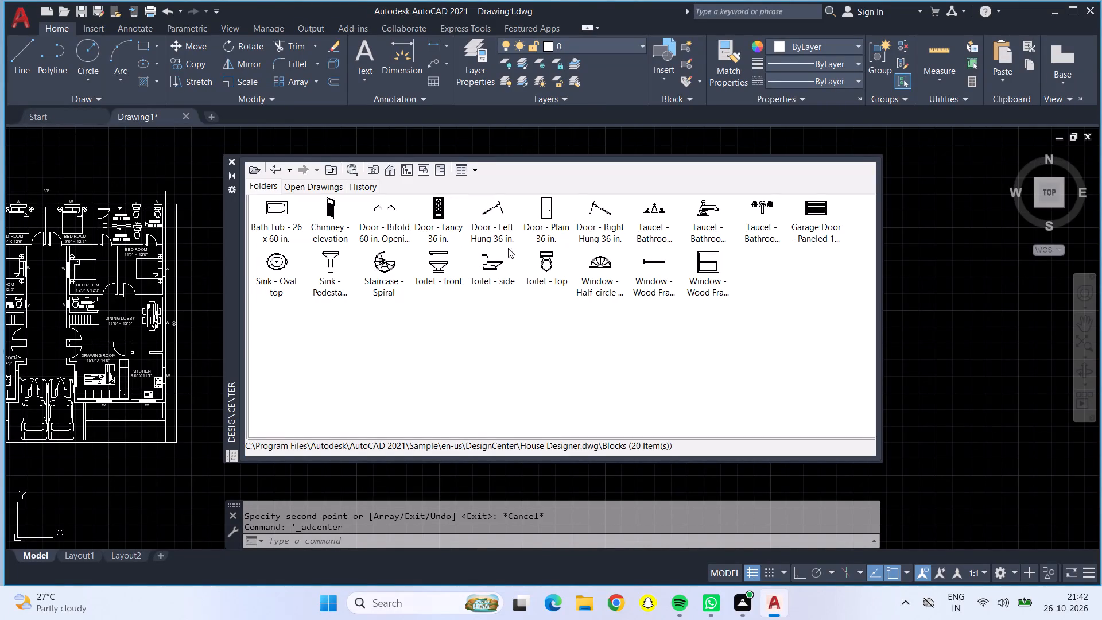
Insert two roundback sofas and a rectangular woodgrain table from the Home - Space Planner.dwg blocks into the empty area beside the new plan.
click(270, 172)
click(270, 172)
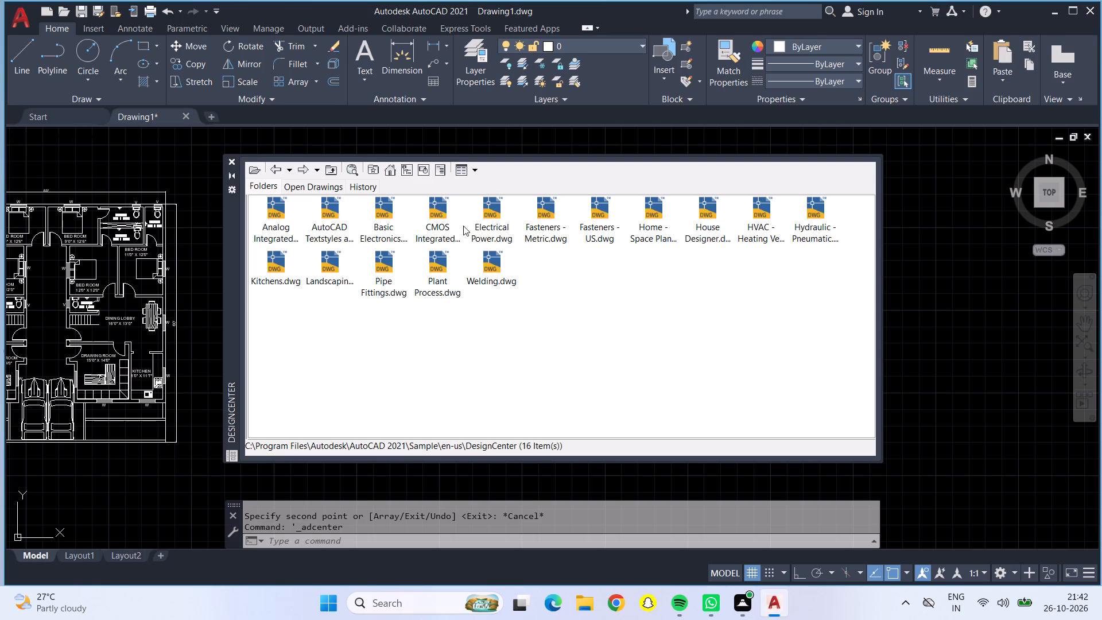
double_click(652, 217)
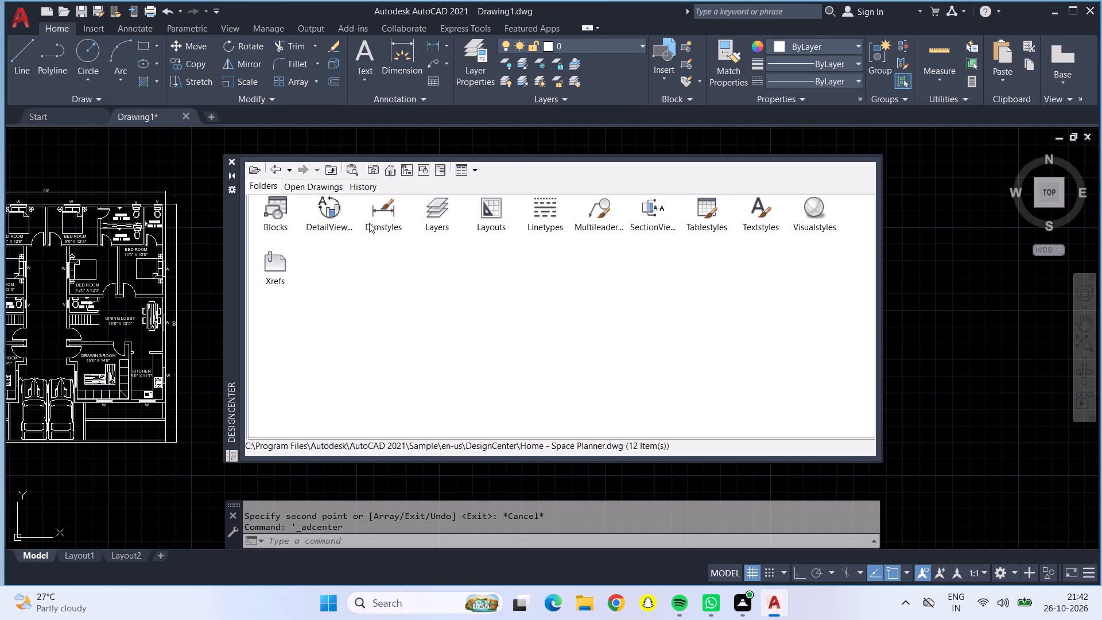
double_click(281, 207)
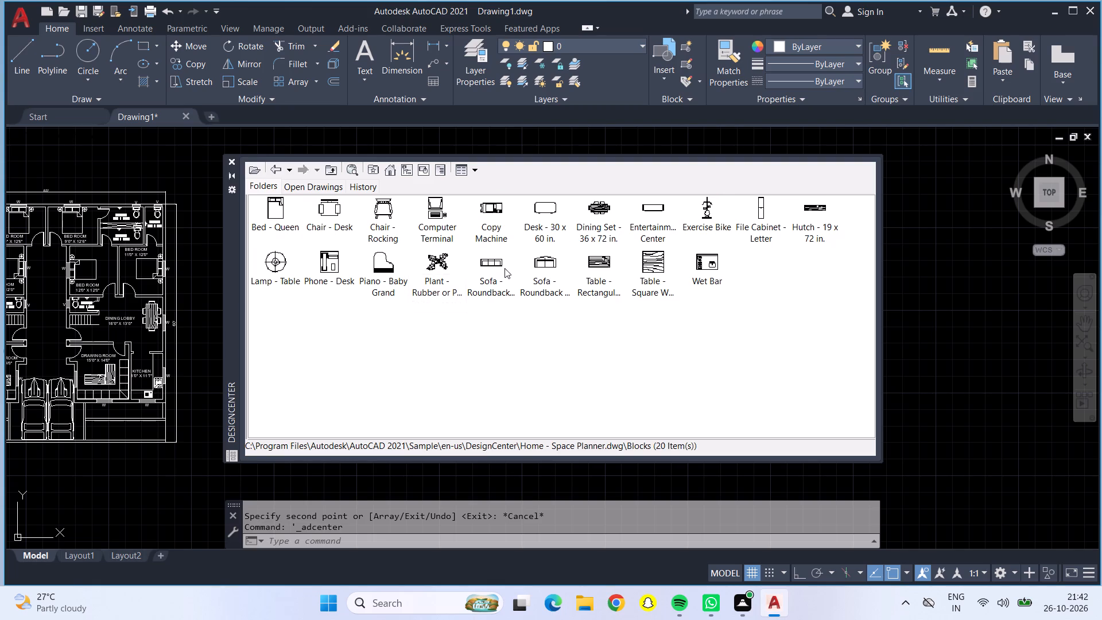
drag(485, 263, 957, 250)
drag(592, 259, 934, 267)
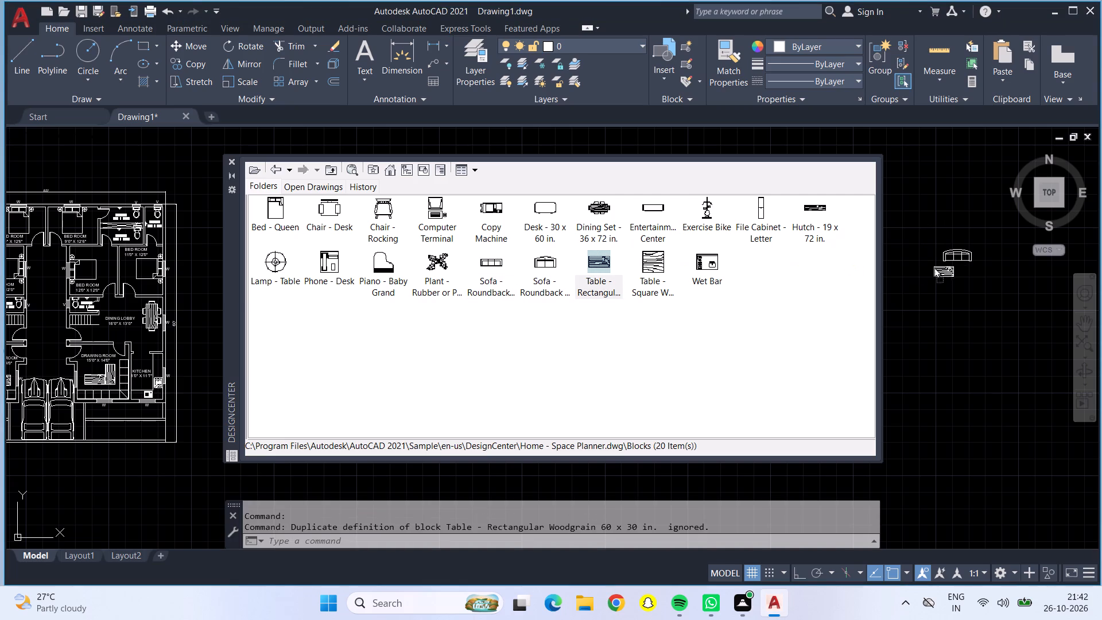
drag(934, 267, 952, 268)
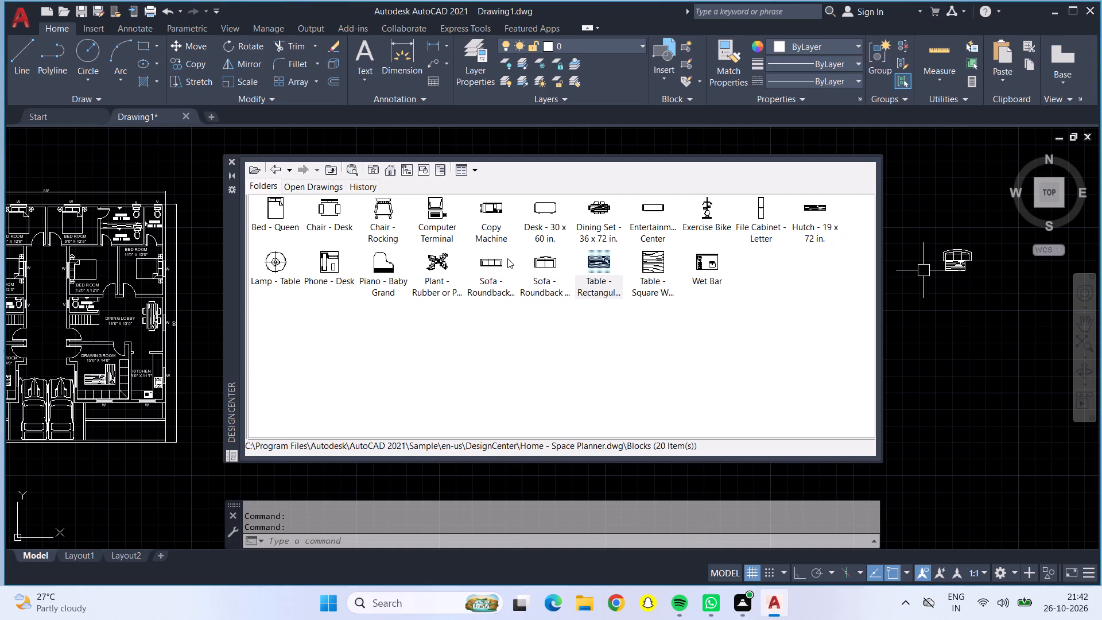
drag(493, 258, 723, 265)
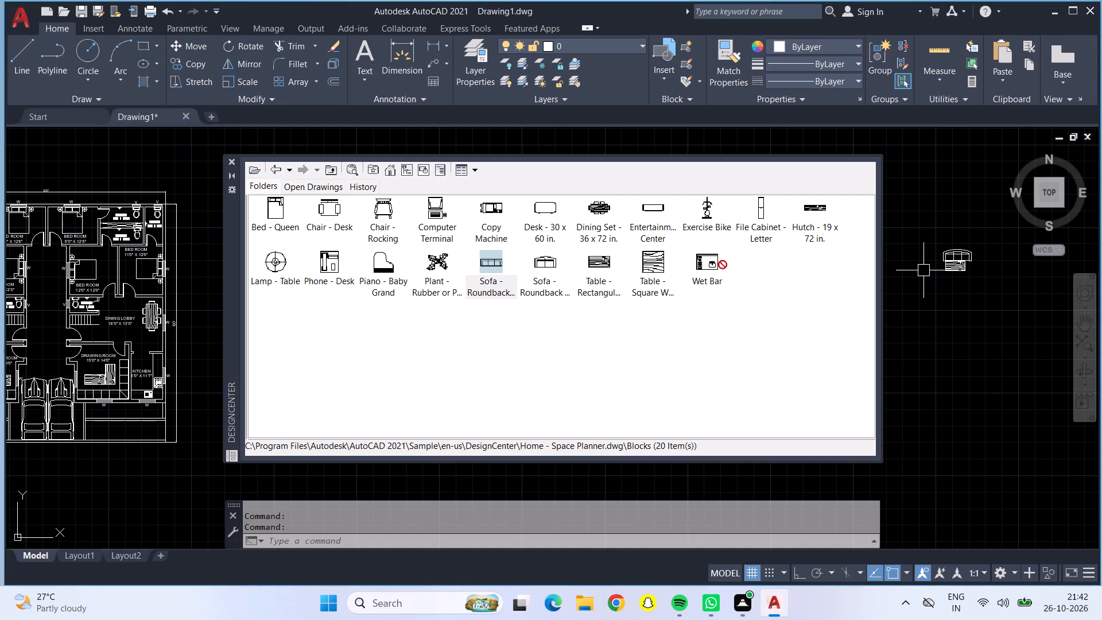
drag(723, 265, 948, 279)
click(234, 160)
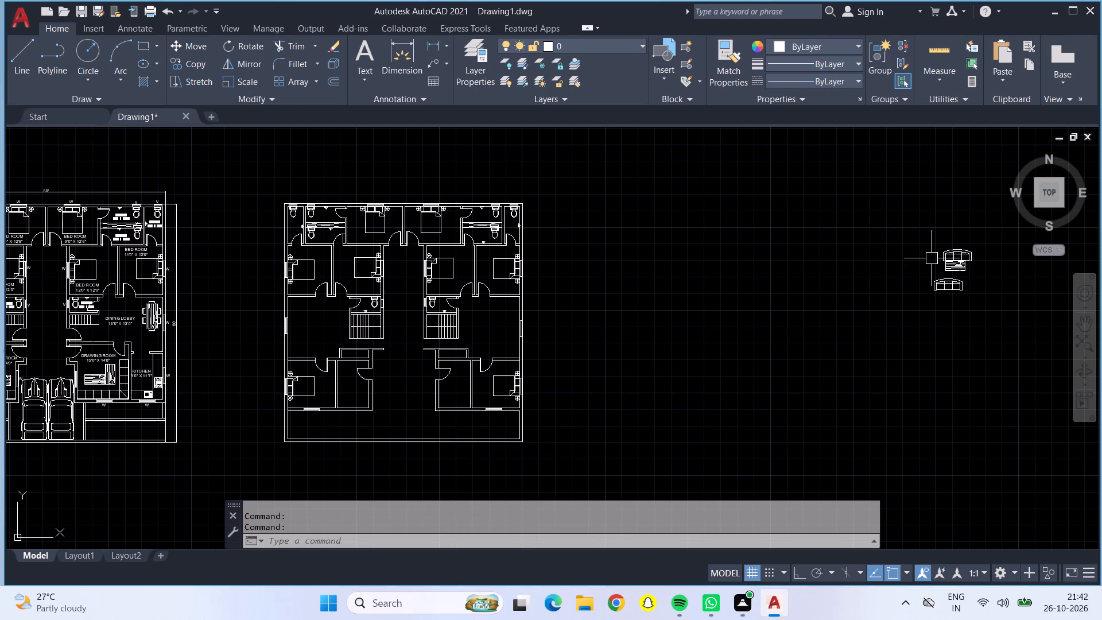
Rotate the upper sofa 270° about its upper left end so its curved back faces right.
scroll(931, 254, up, 1)
middle_drag(841, 251, 848, 196)
click(966, 192)
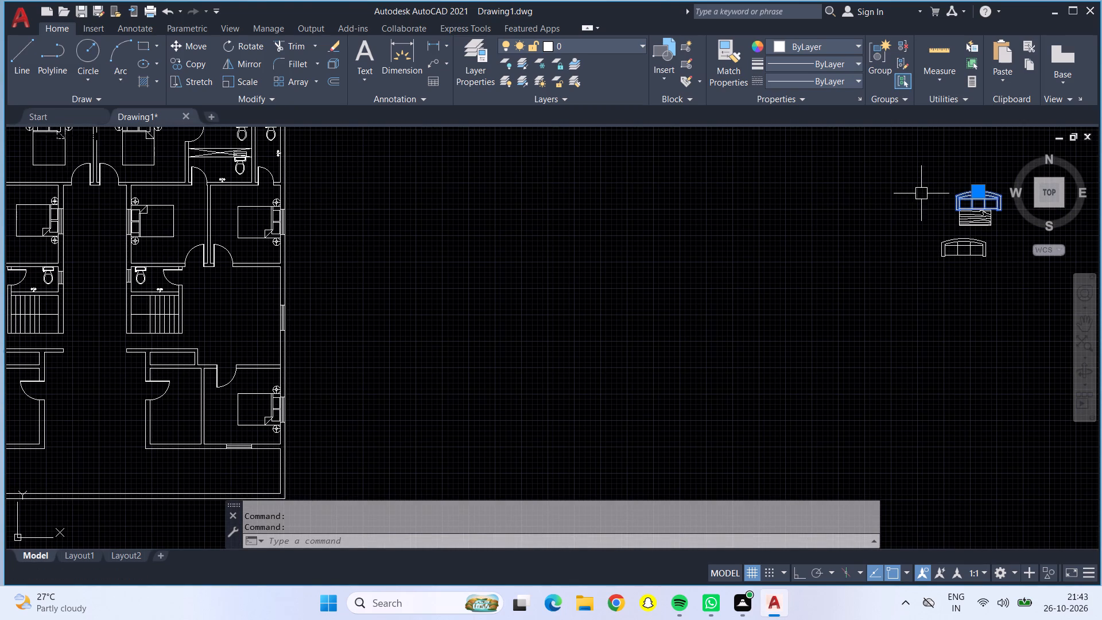
click(230, 41)
click(956, 196)
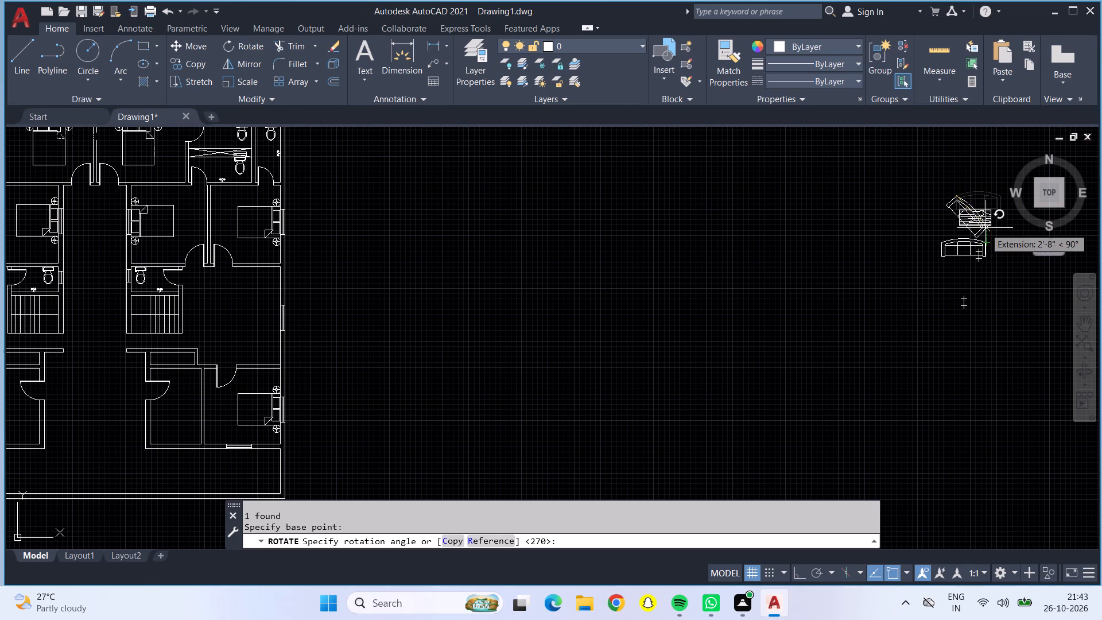
key(F8)
click(909, 271)
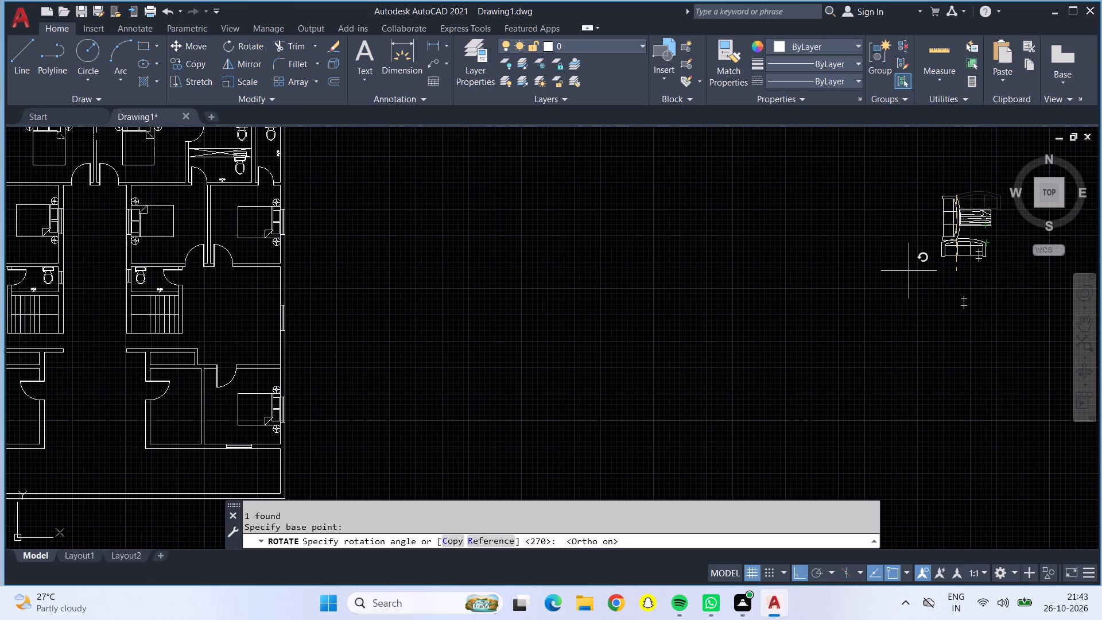
Rotate the lower sofa 180° so its curved back faces down.
click(943, 251)
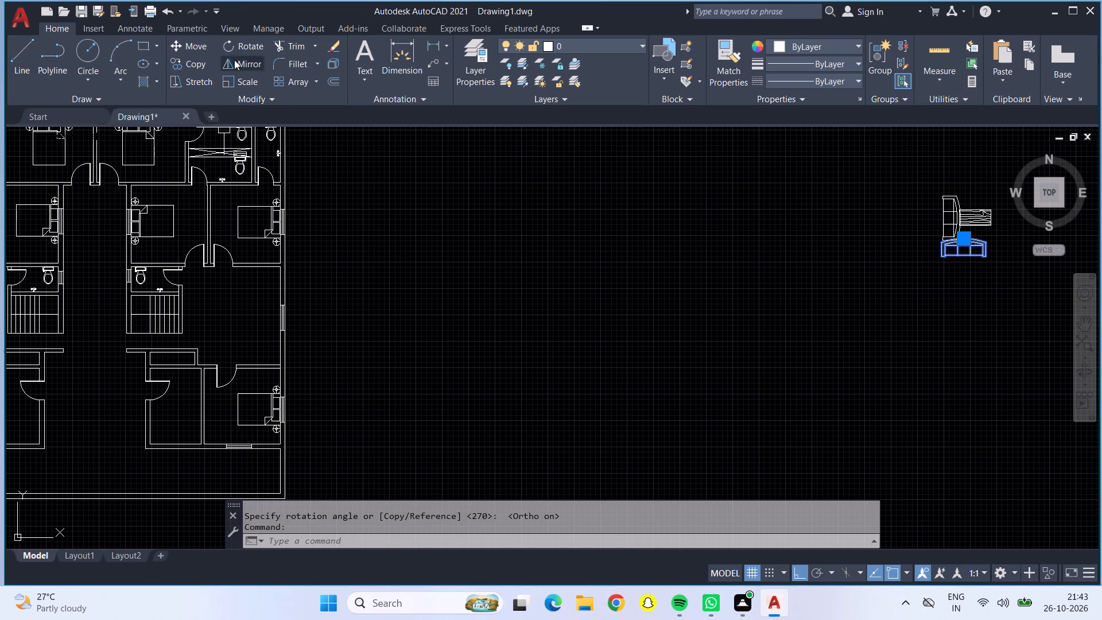
click(246, 41)
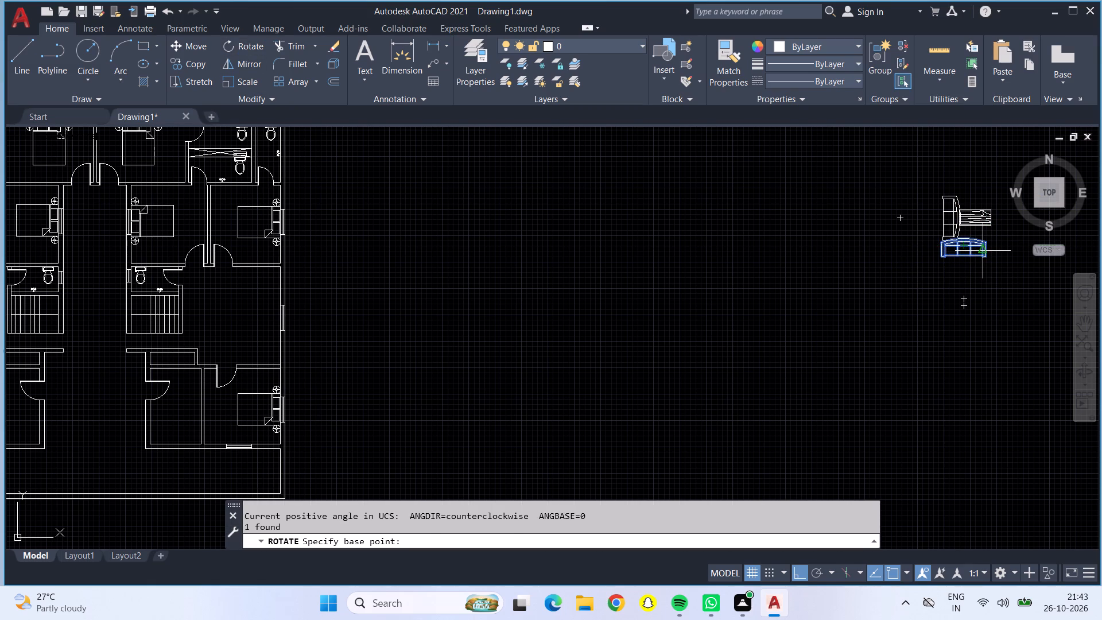
click(983, 252)
click(847, 274)
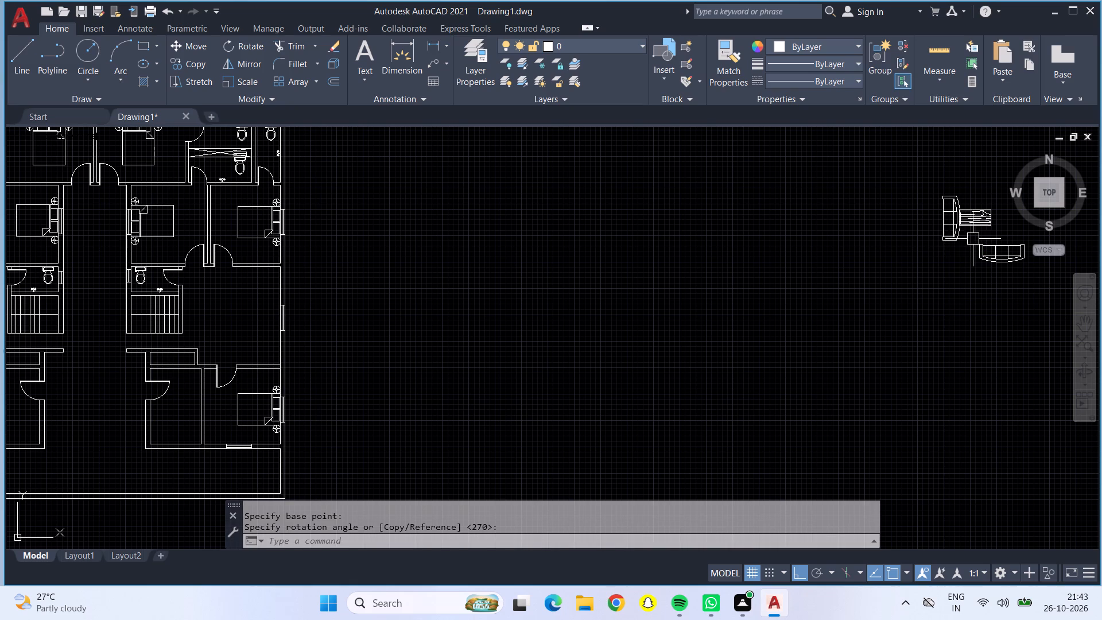
Move the downward-facing sofa into the new plan's right lobby, back against the lower bedroom's top wall and end at the outer wall.
click(995, 254)
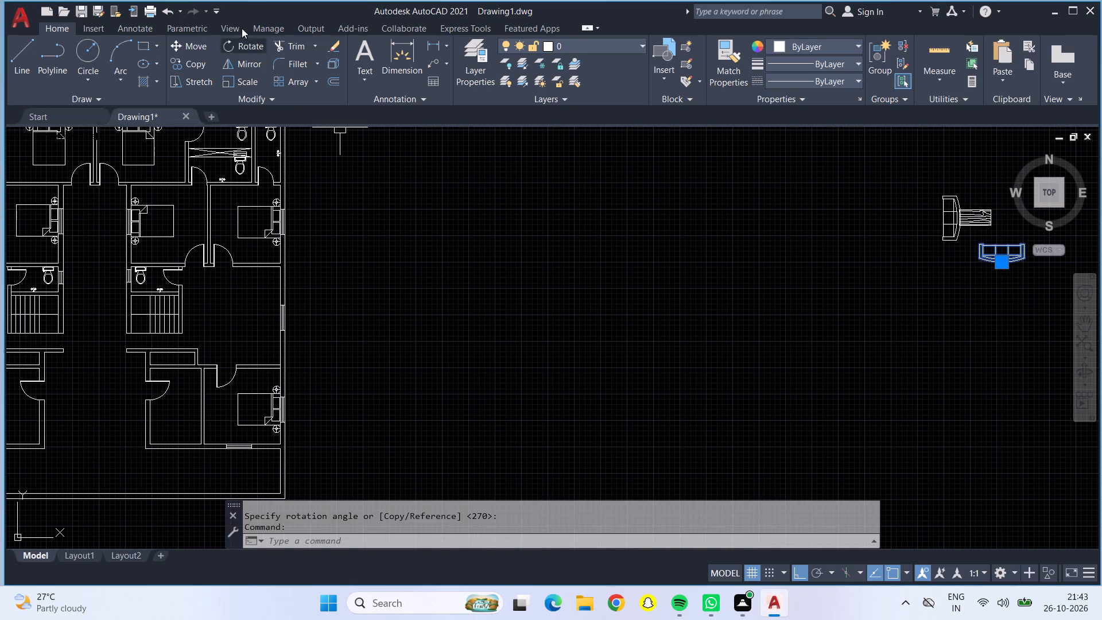
click(195, 43)
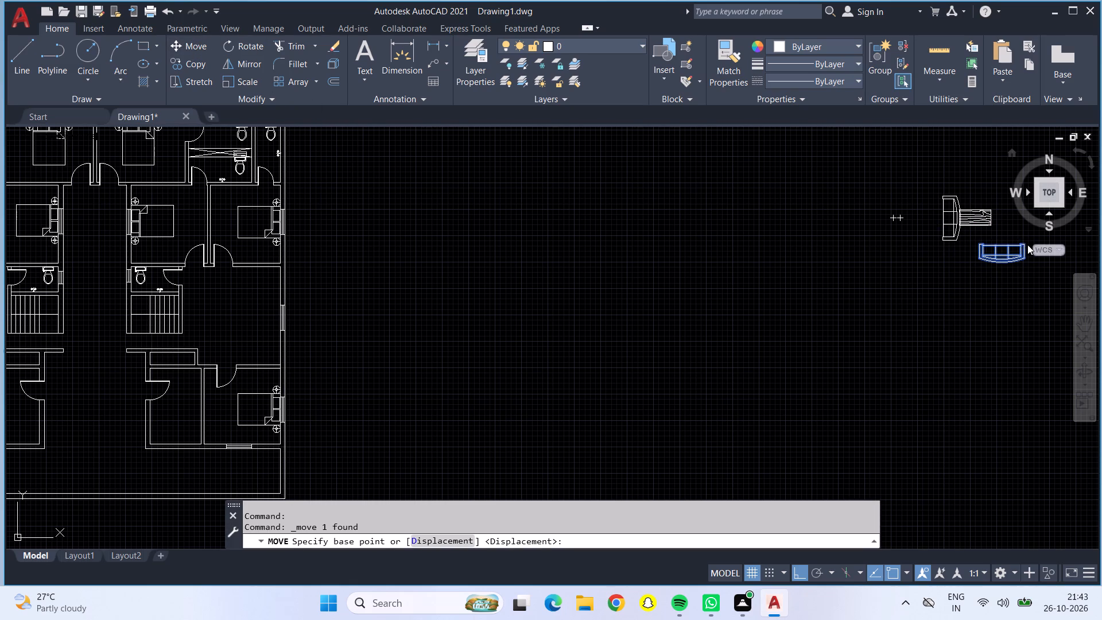
click(1000, 265)
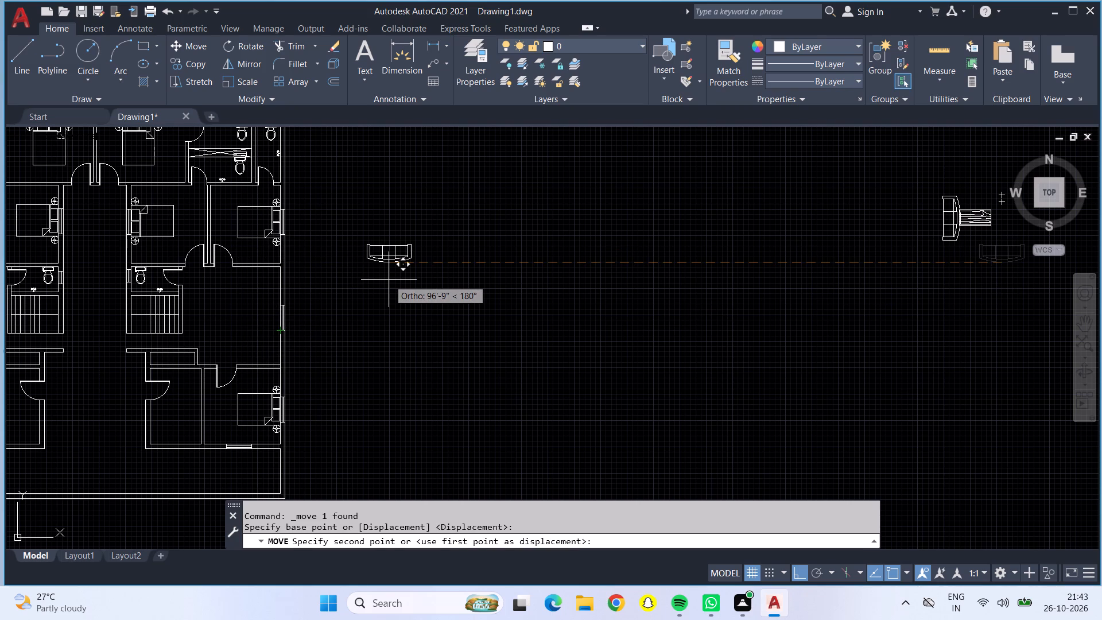
key(F8)
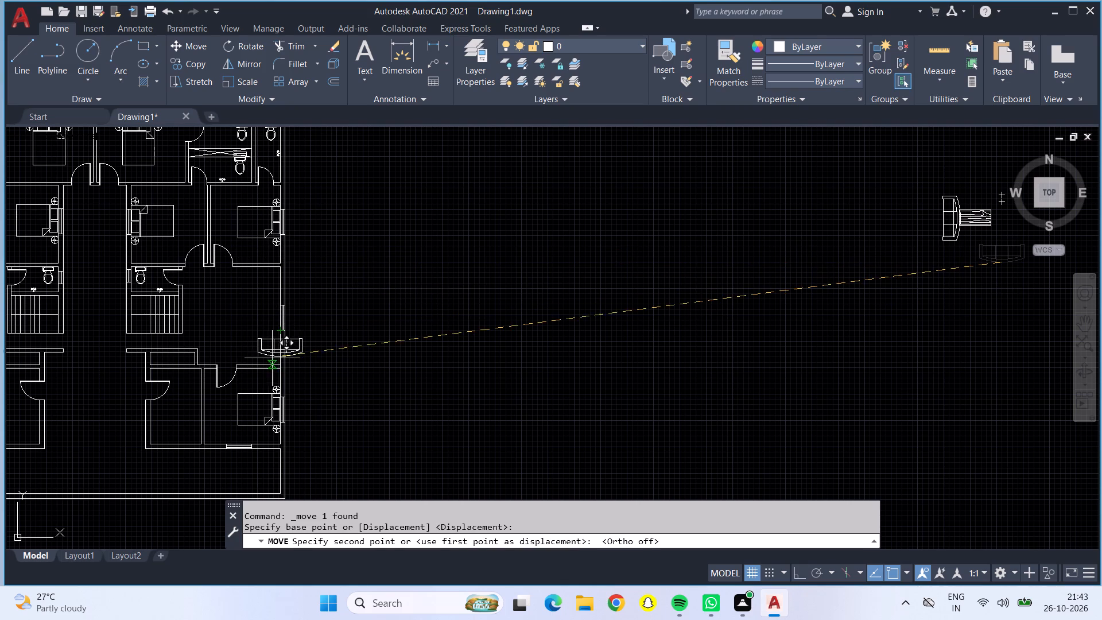
scroll(237, 361, up, 5)
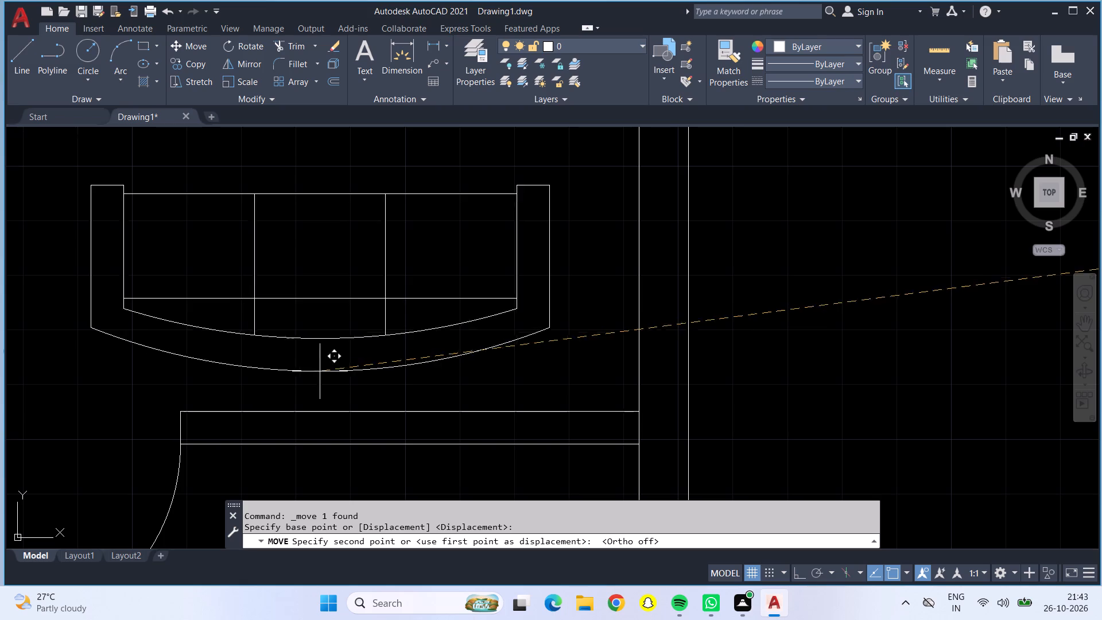
click(404, 412)
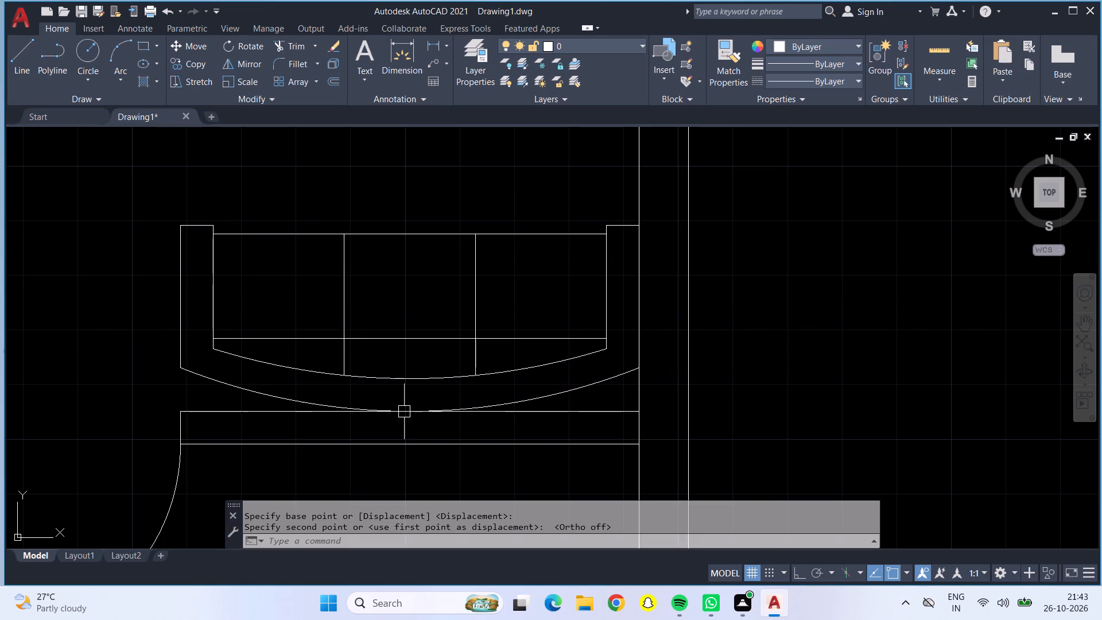
Move the vertical sofa into the right lobby with its back against the outer wall by the window, just above the first sofa.
scroll(389, 405, down, 2)
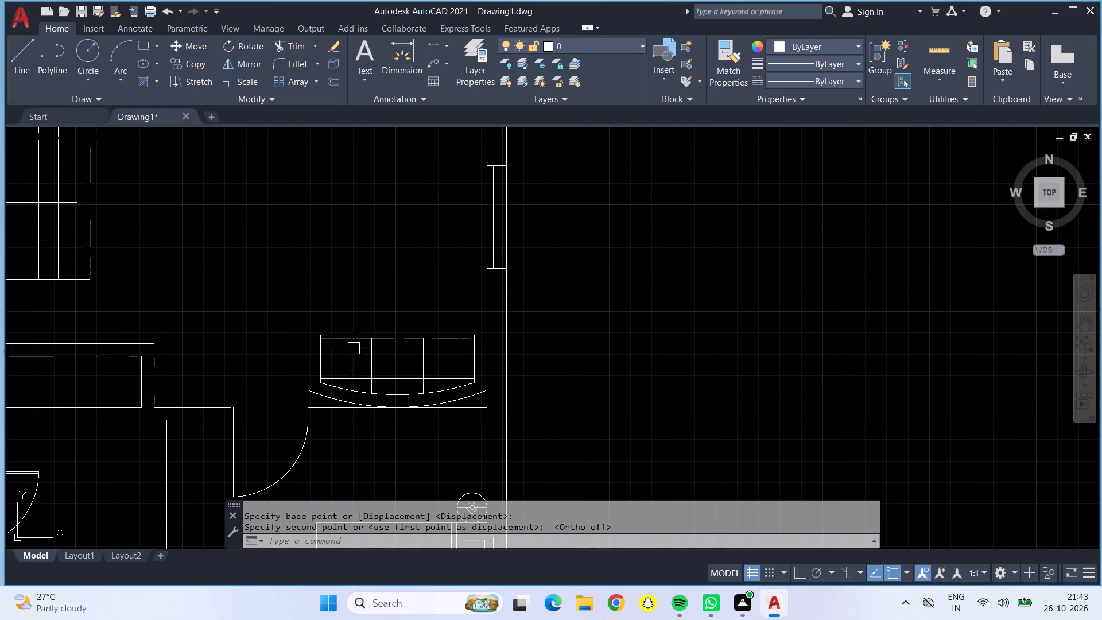
scroll(335, 305, down, 2)
middle_drag(565, 316, 351, 287)
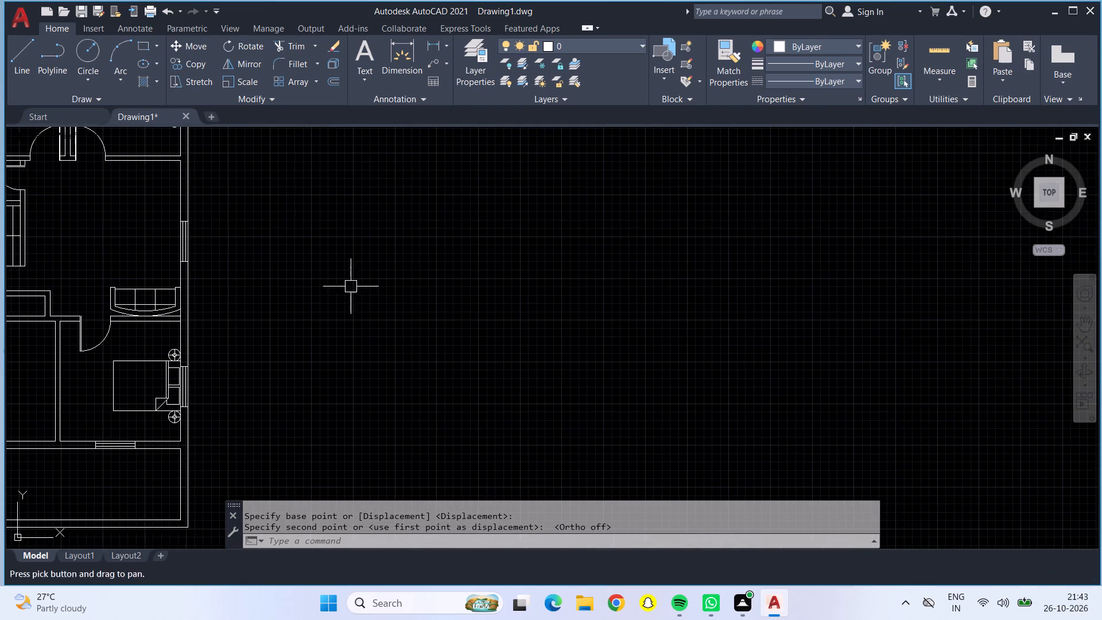
scroll(398, 285, down, 1)
middle_drag(727, 210, 725, 218)
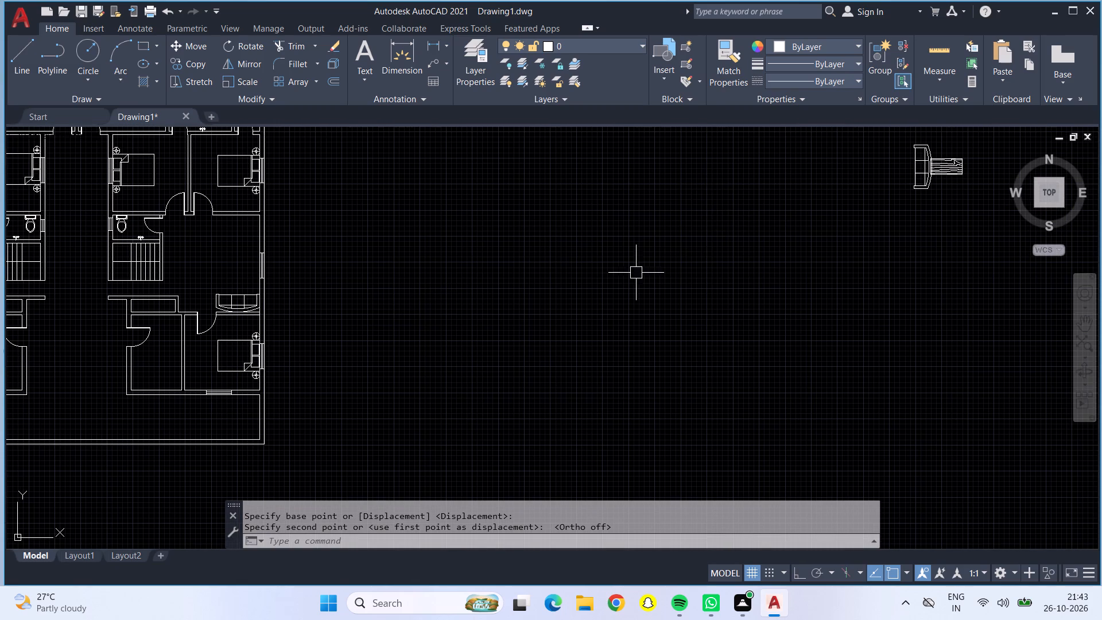
click(919, 167)
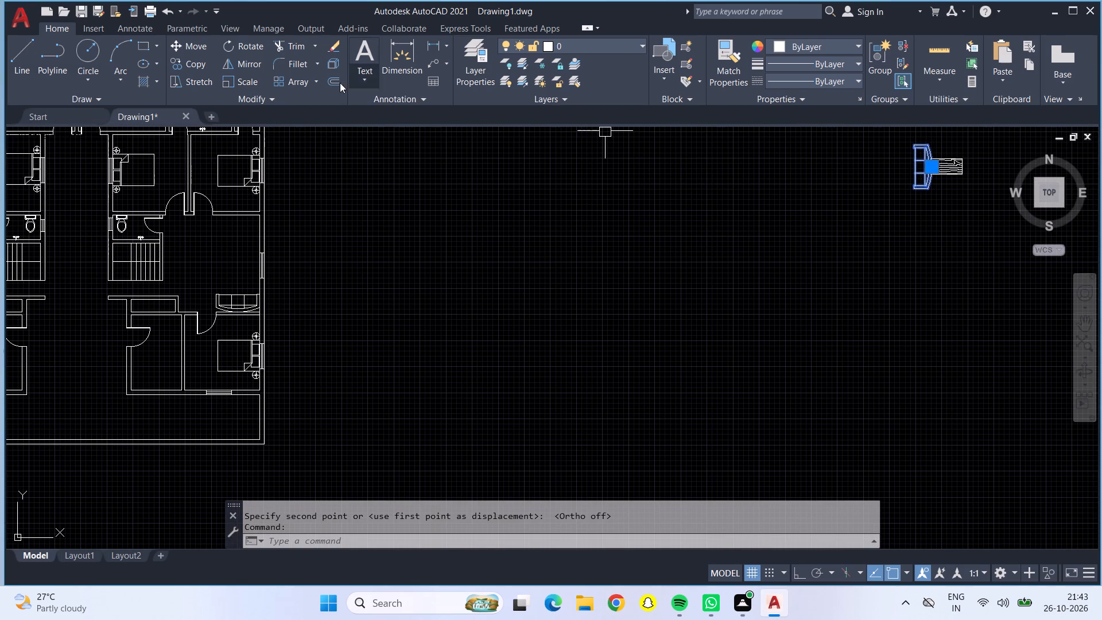
click(203, 44)
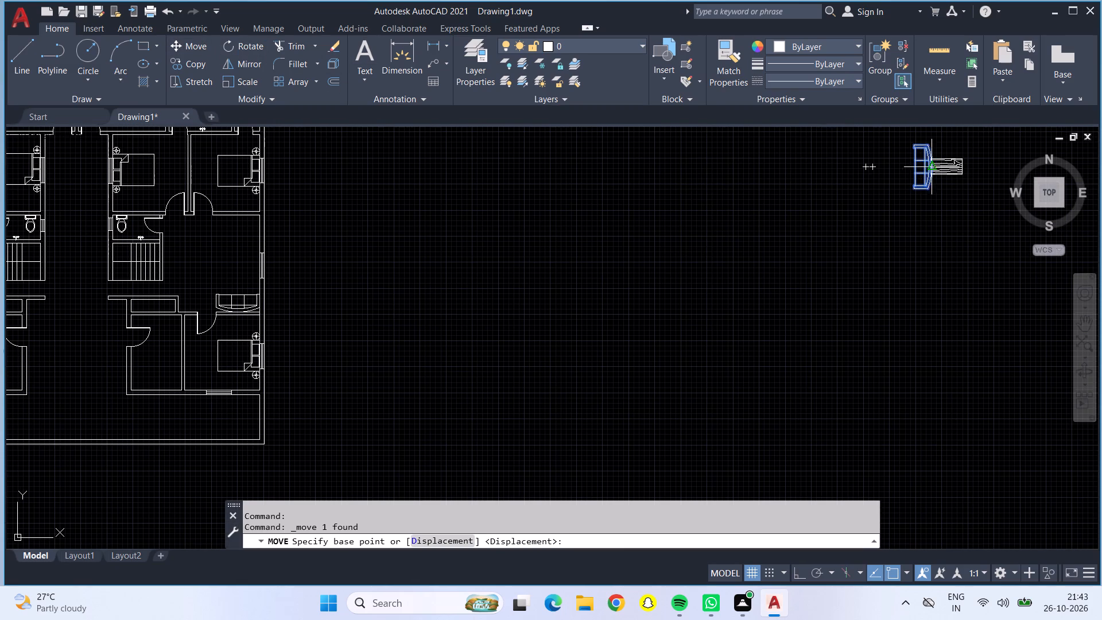
scroll(933, 153, up, 5)
click(904, 310)
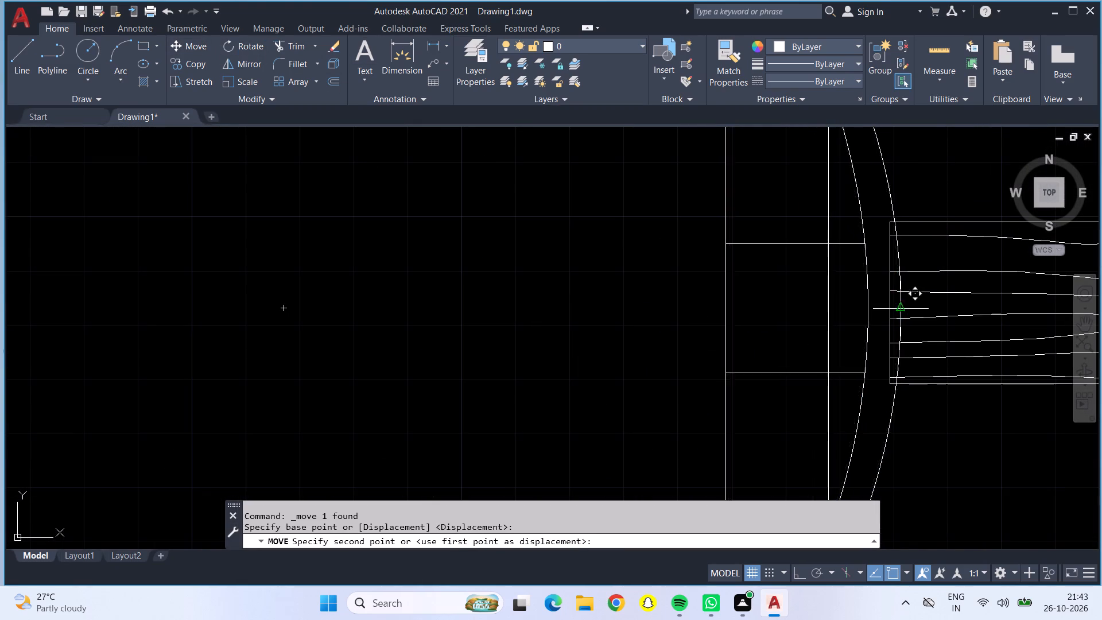
scroll(888, 303, down, 5)
scroll(336, 367, down, 2)
scroll(270, 383, up, 5)
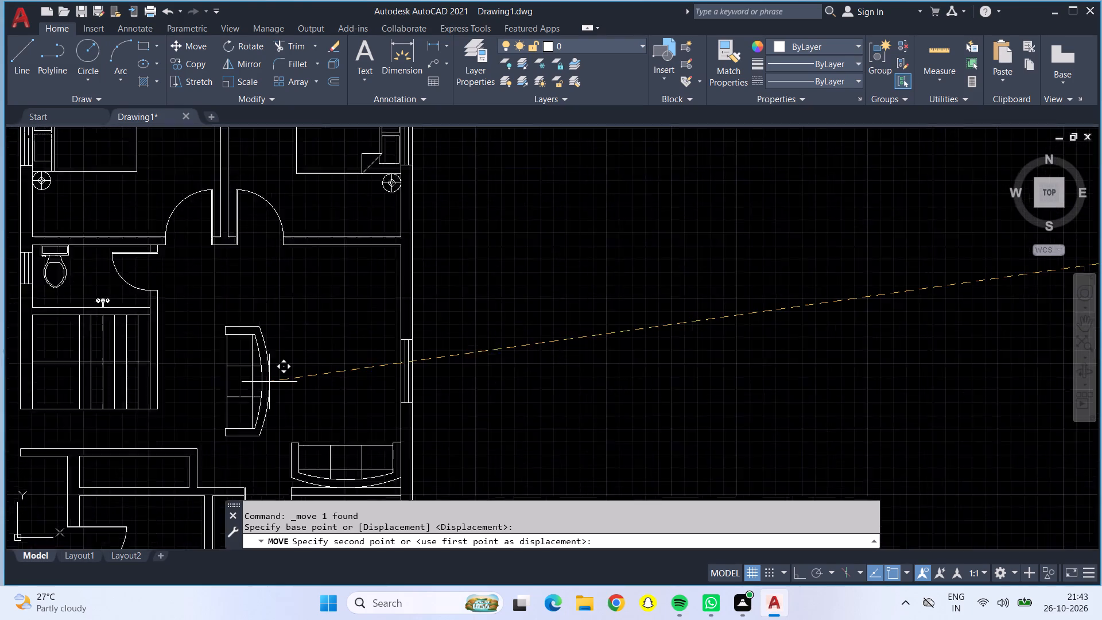
scroll(269, 382, up, 1)
middle_drag(514, 330, 409, 216)
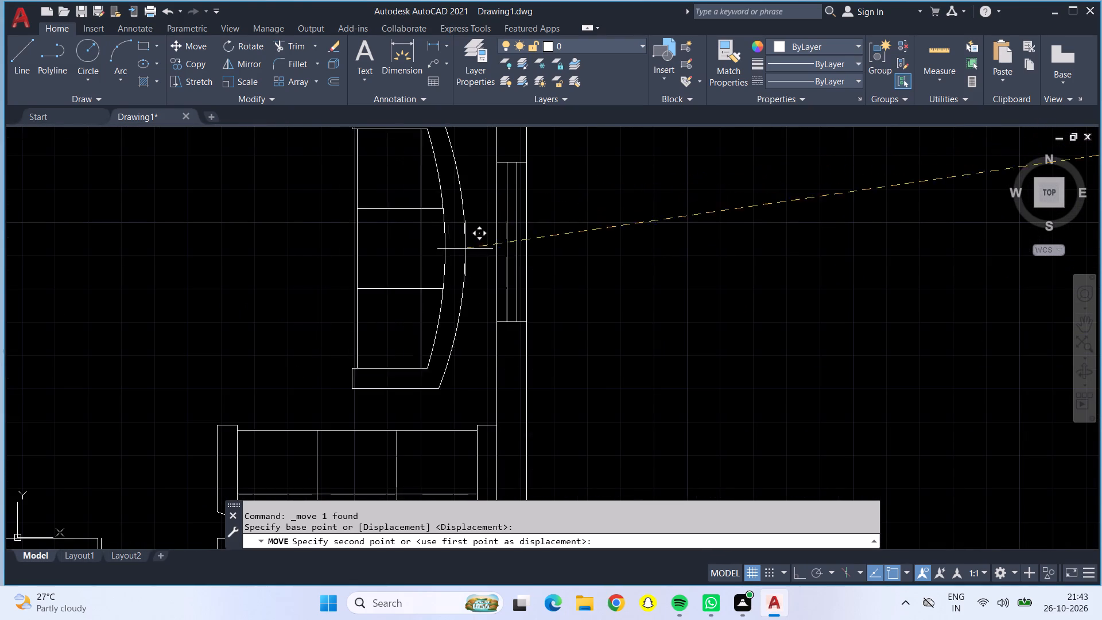
click(492, 283)
Rotate the rectangular woodgrain table a quarter turn so its long side runs vertically.
scroll(492, 283, down, 4)
middle_drag(633, 280, 416, 242)
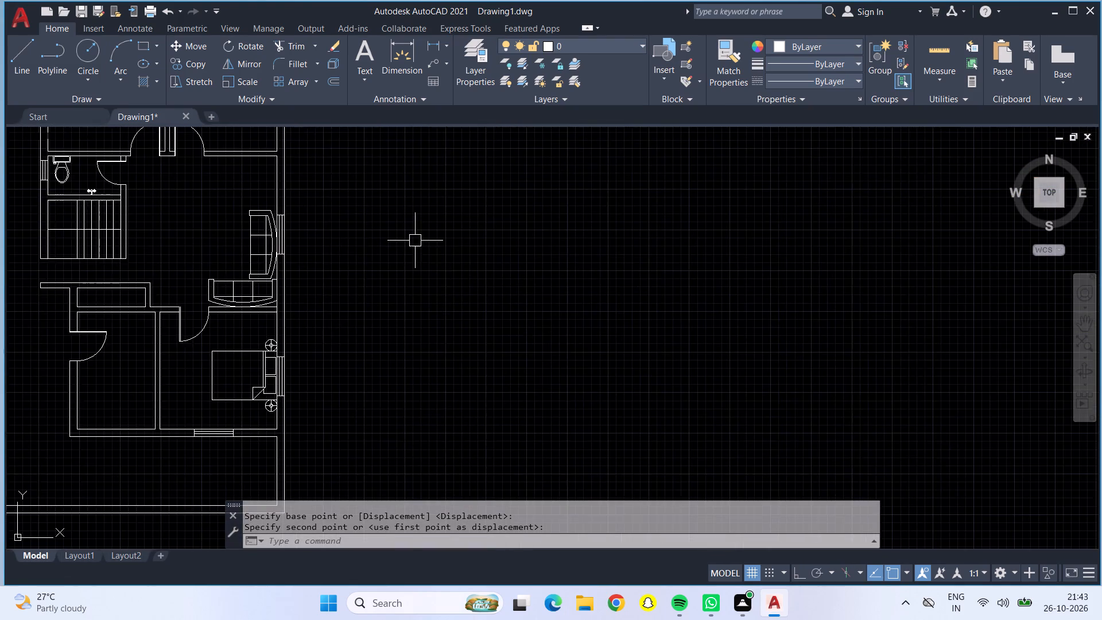
scroll(415, 241, down, 1)
scroll(606, 224, down, 1)
middle_drag(609, 224, 564, 259)
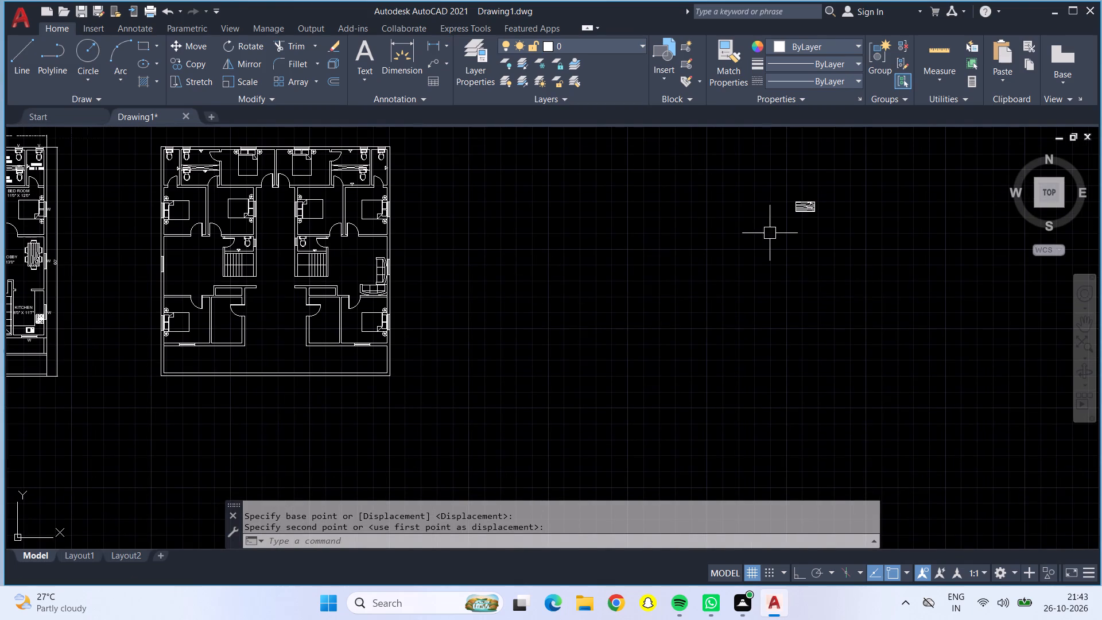
click(806, 207)
click(262, 48)
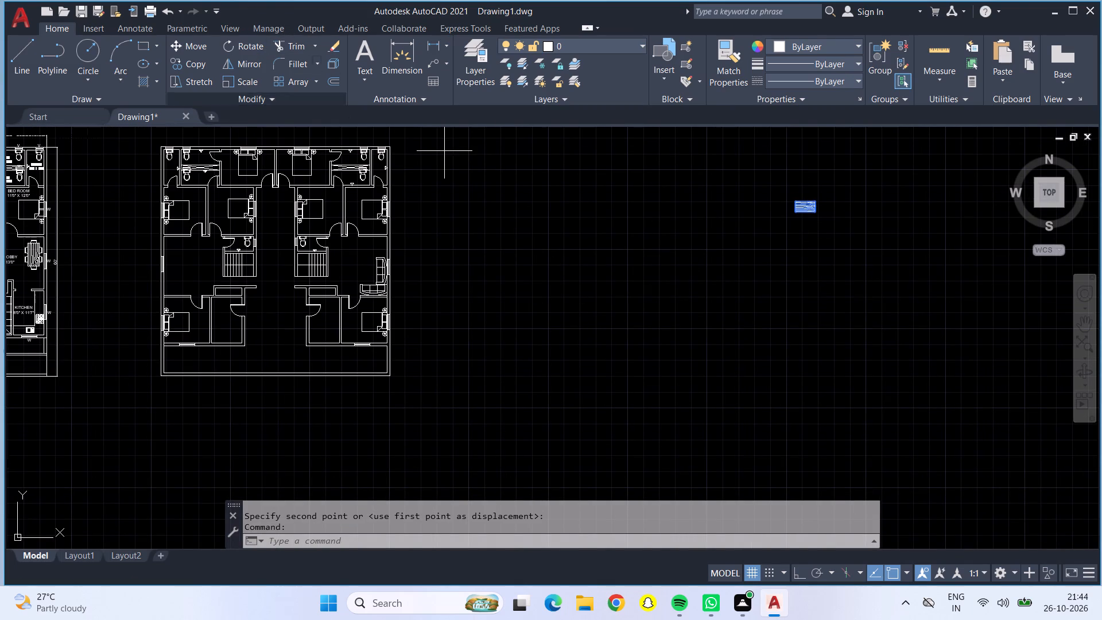
key(F8)
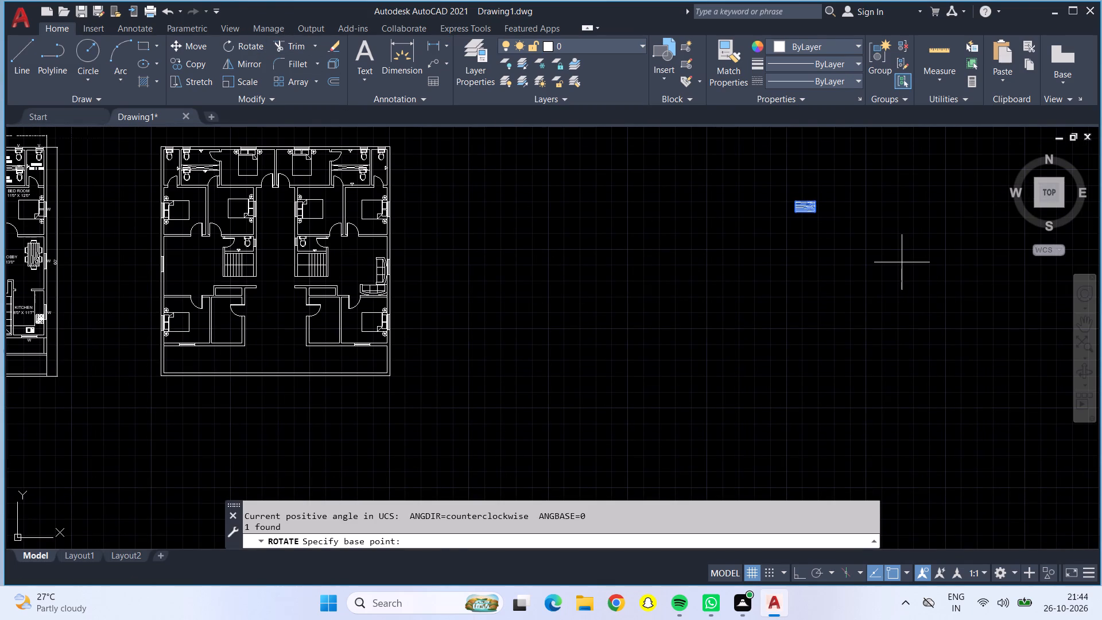
click(812, 214)
click(785, 260)
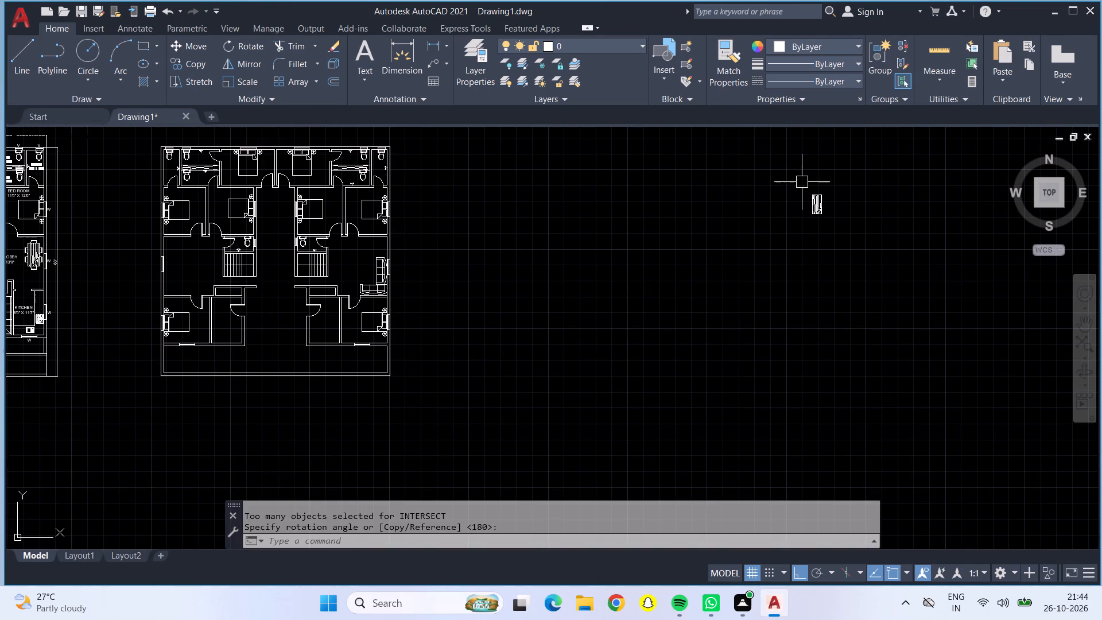
Move the vertical woodgrain table into the right lobby, just in front of the vertical sofa and above the lower sofa.
click(822, 206)
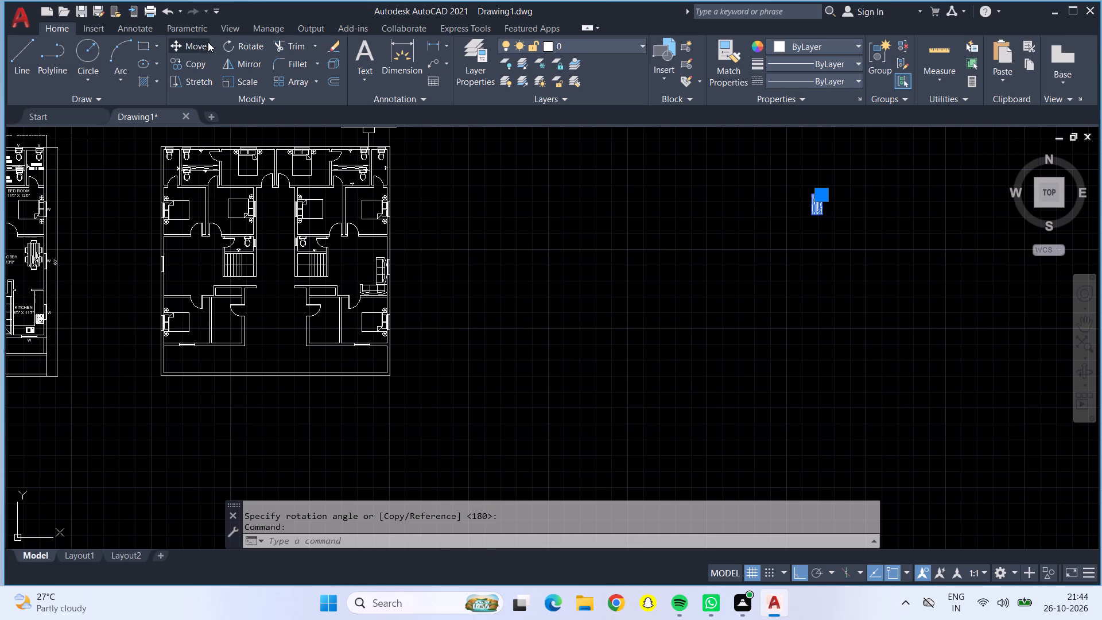
click(209, 42)
click(812, 204)
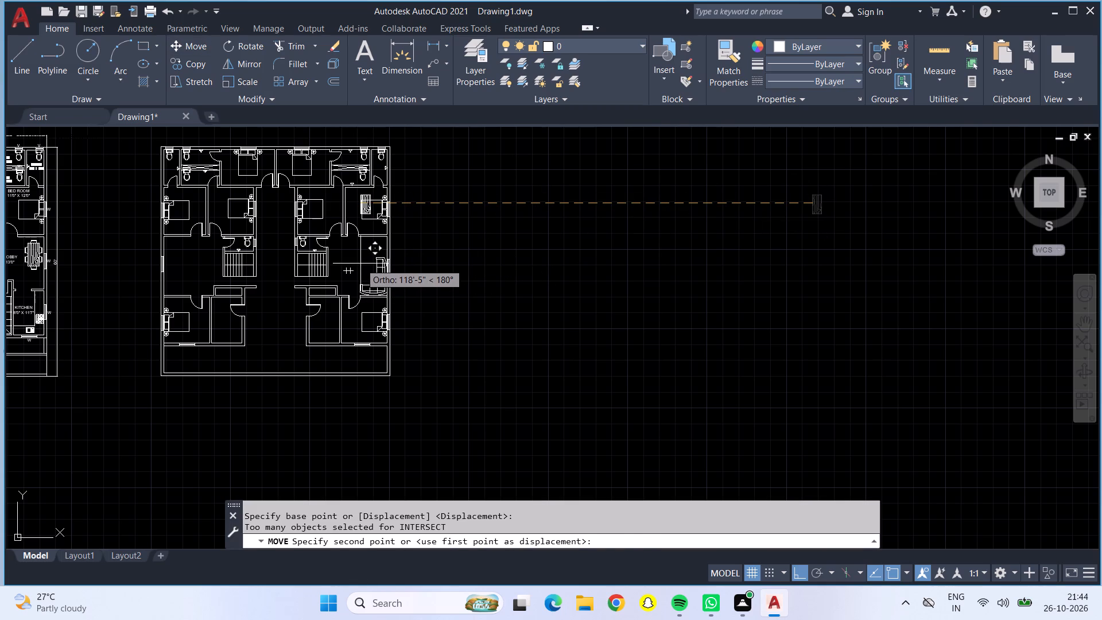
key(F8)
scroll(354, 269, up, 3)
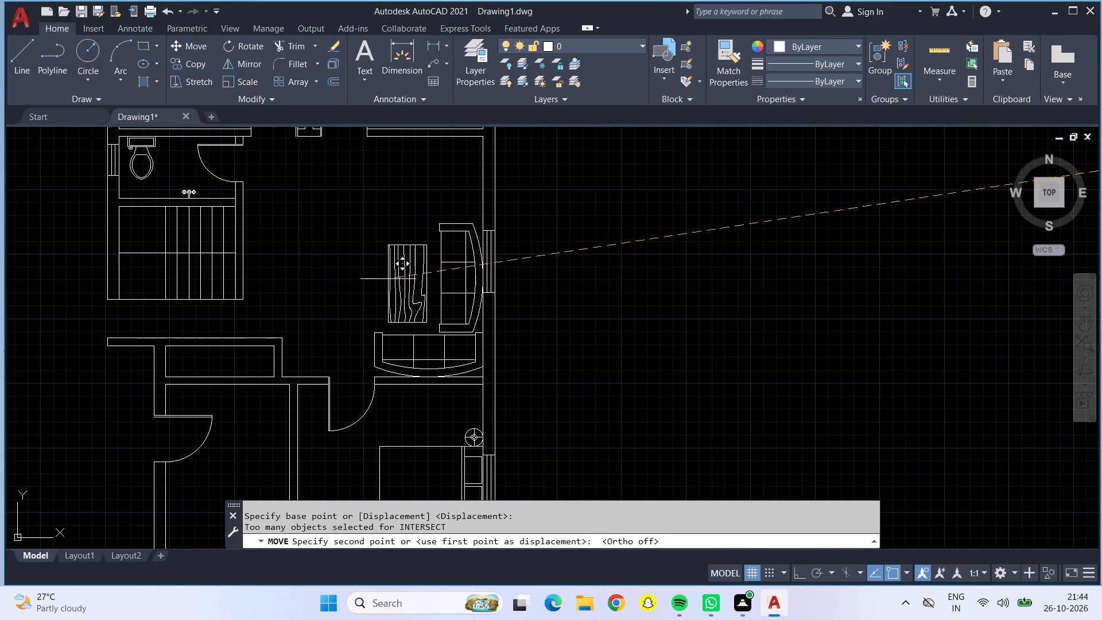
click(391, 277)
Copy the right lobby's lower sofa into the left lobby, back against the lower bedroom's top wall and end near the outer wall.
scroll(392, 277, down, 2)
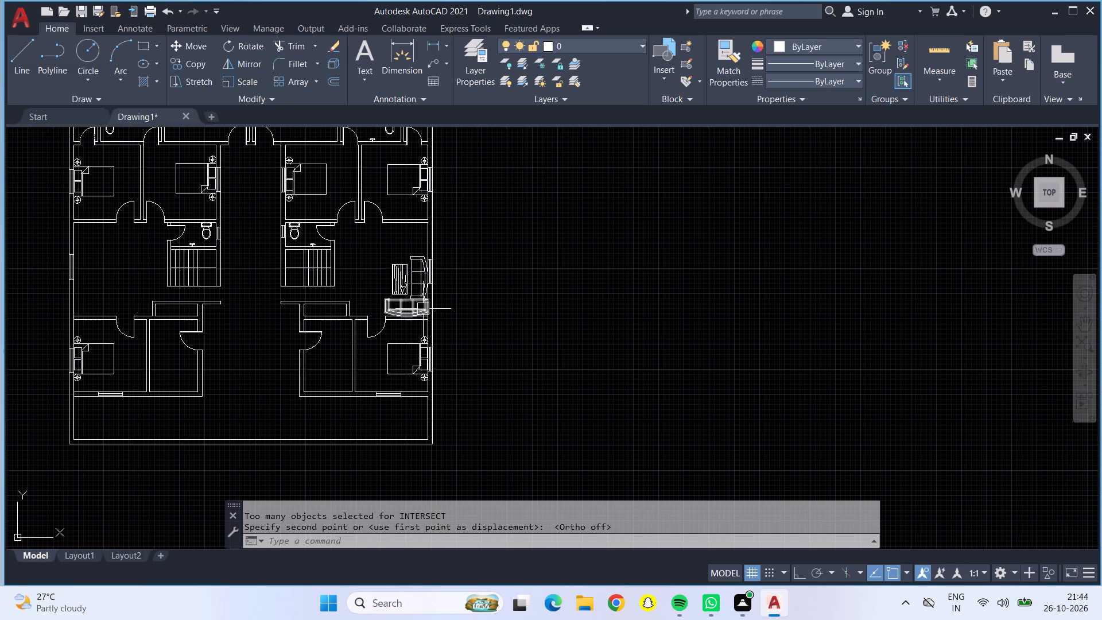
click(409, 305)
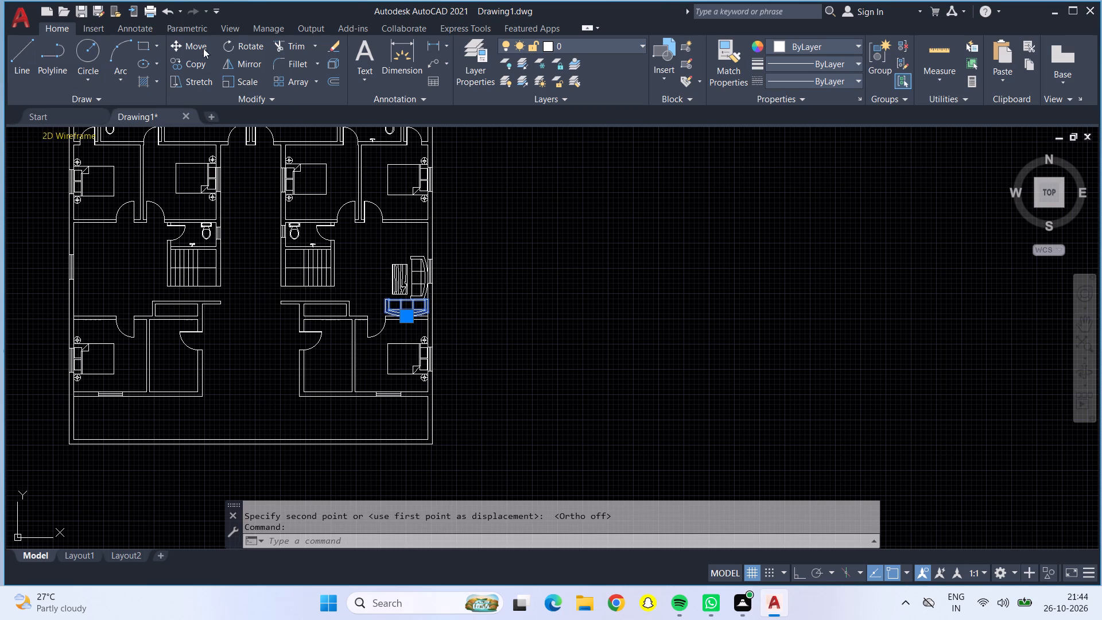
click(198, 62)
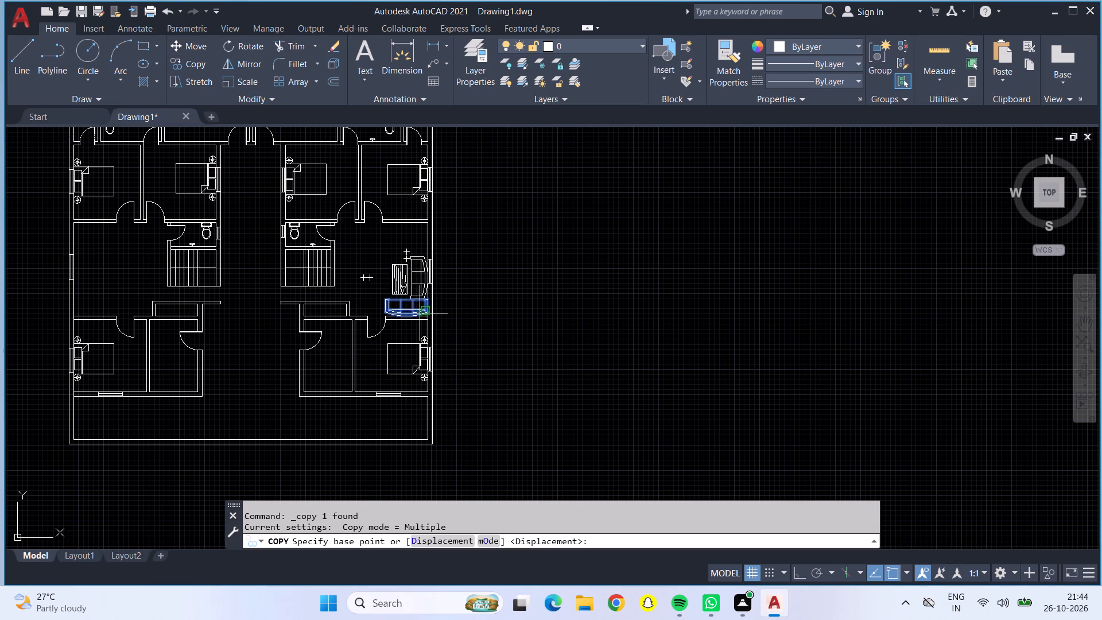
drag(413, 316, 407, 316)
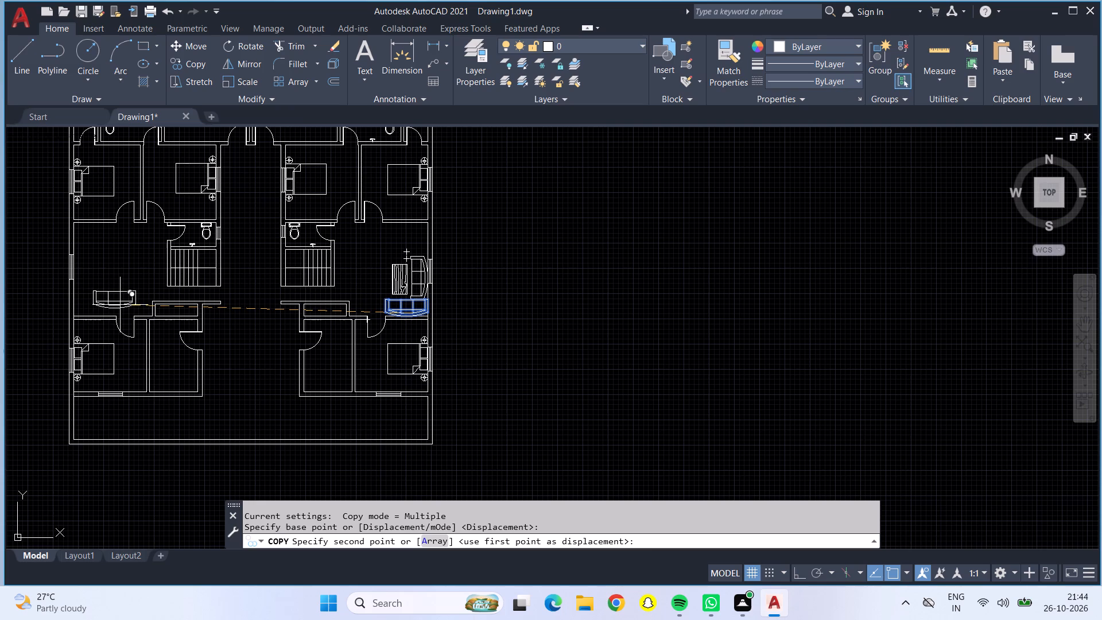
scroll(94, 304, up, 3)
middle_drag(104, 335, 167, 352)
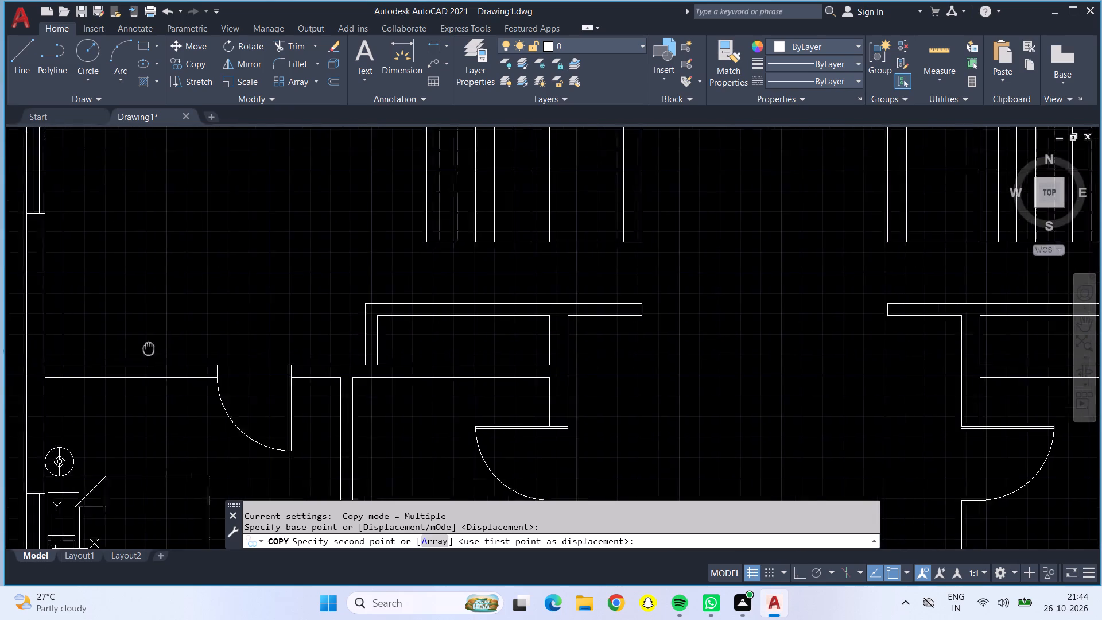
middle_drag(167, 352, 190, 353)
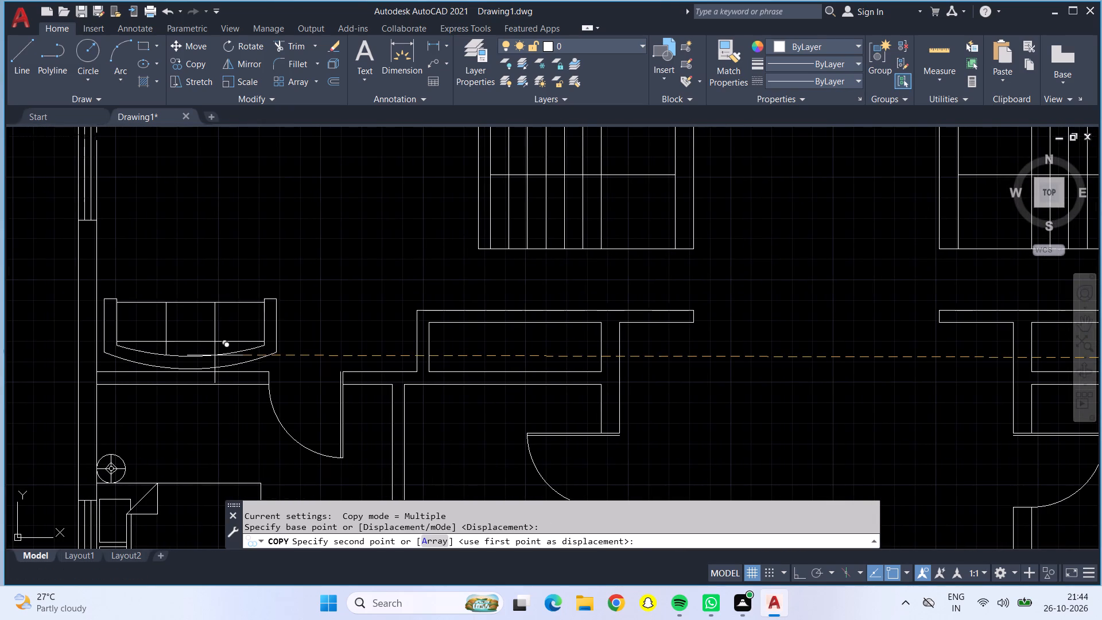
click(210, 358)
scroll(210, 358, down, 4)
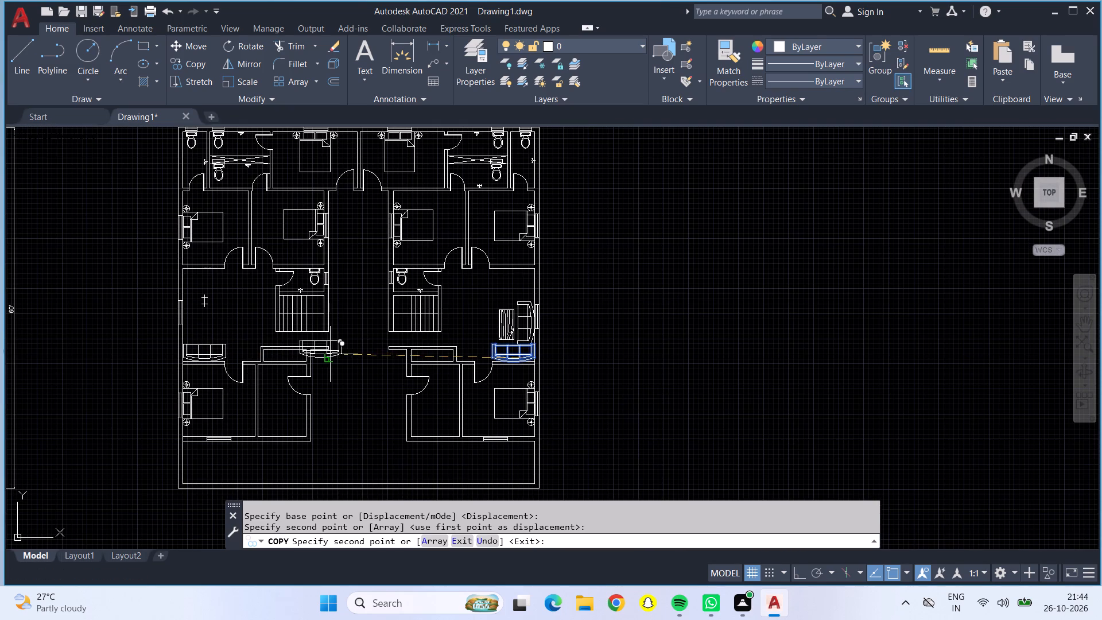
key(Escape)
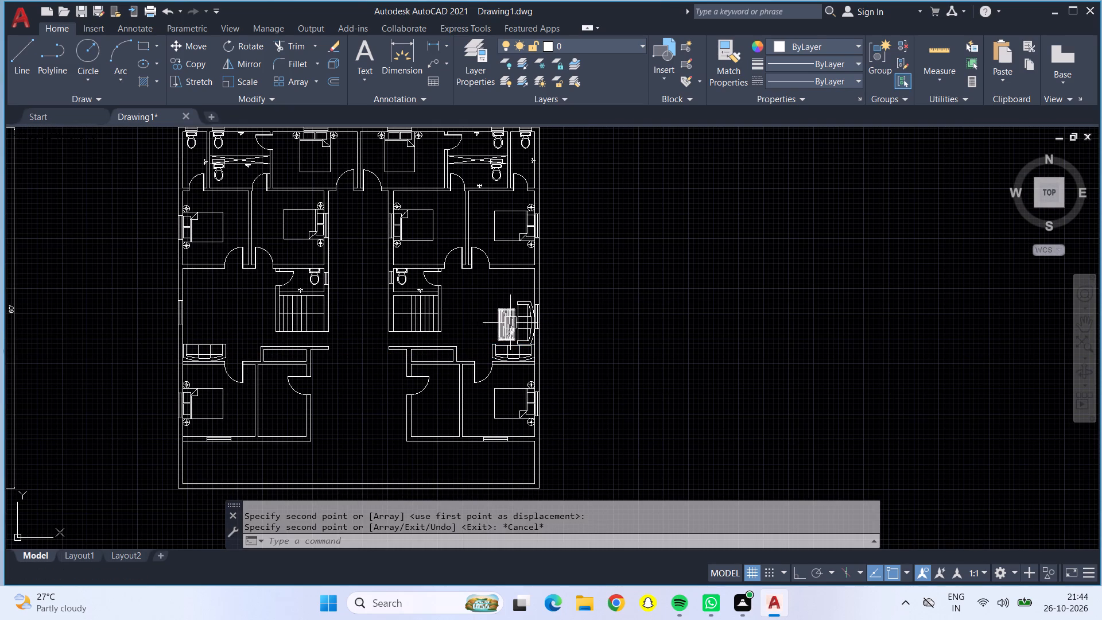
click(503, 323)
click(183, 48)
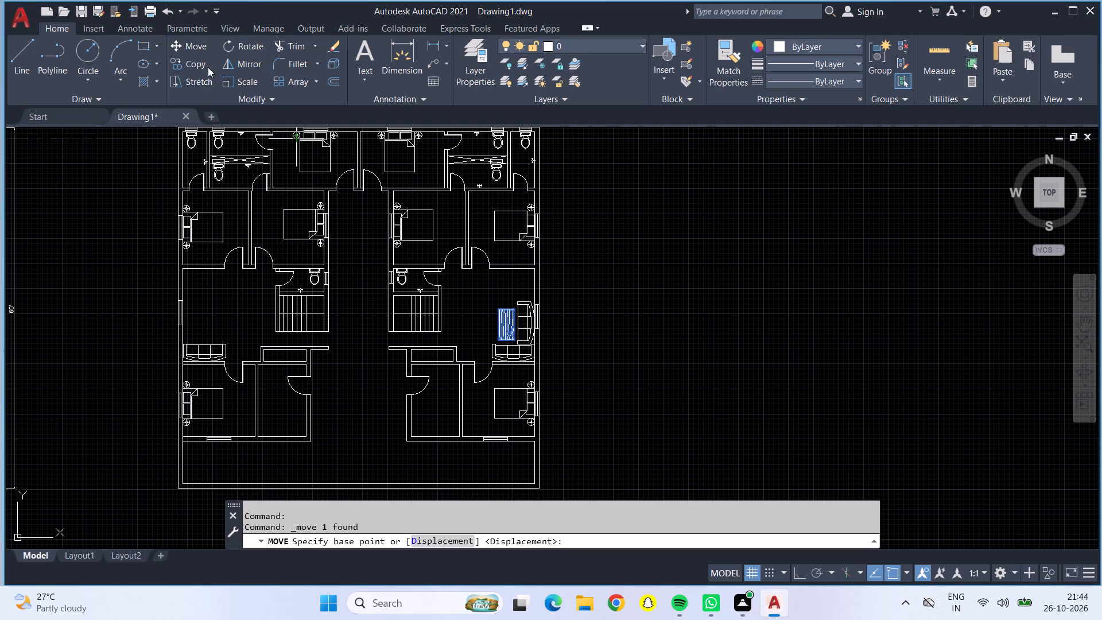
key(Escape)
Copy the woodgrain table from the right lobby into the left lobby, above the sofa and clear of the outer wall.
drag(496, 318, 495, 321)
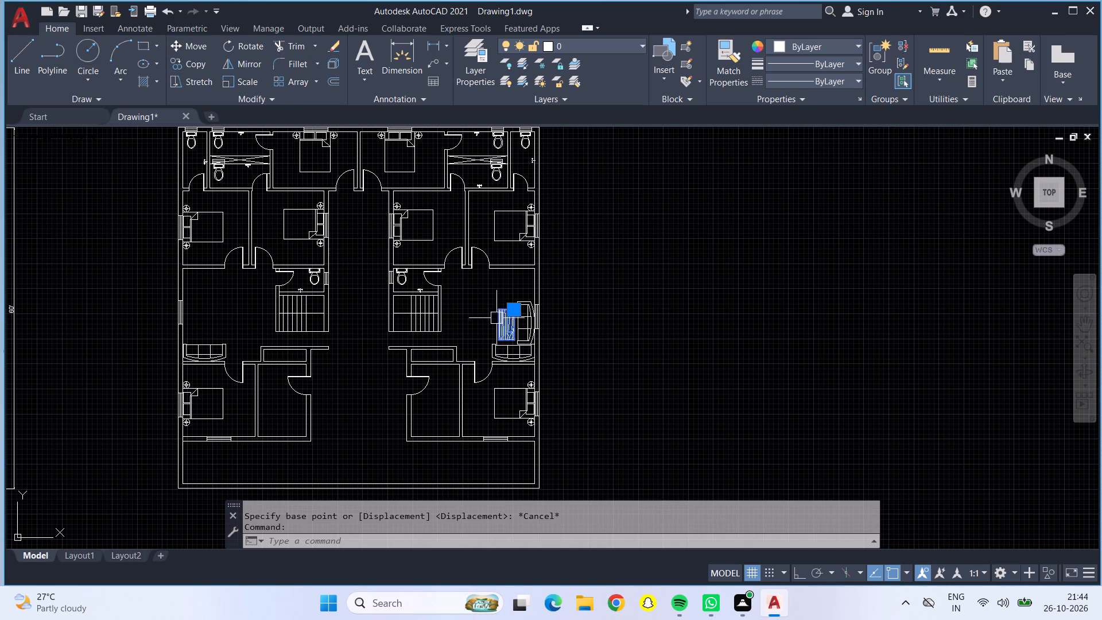
drag(495, 321, 489, 321)
click(203, 67)
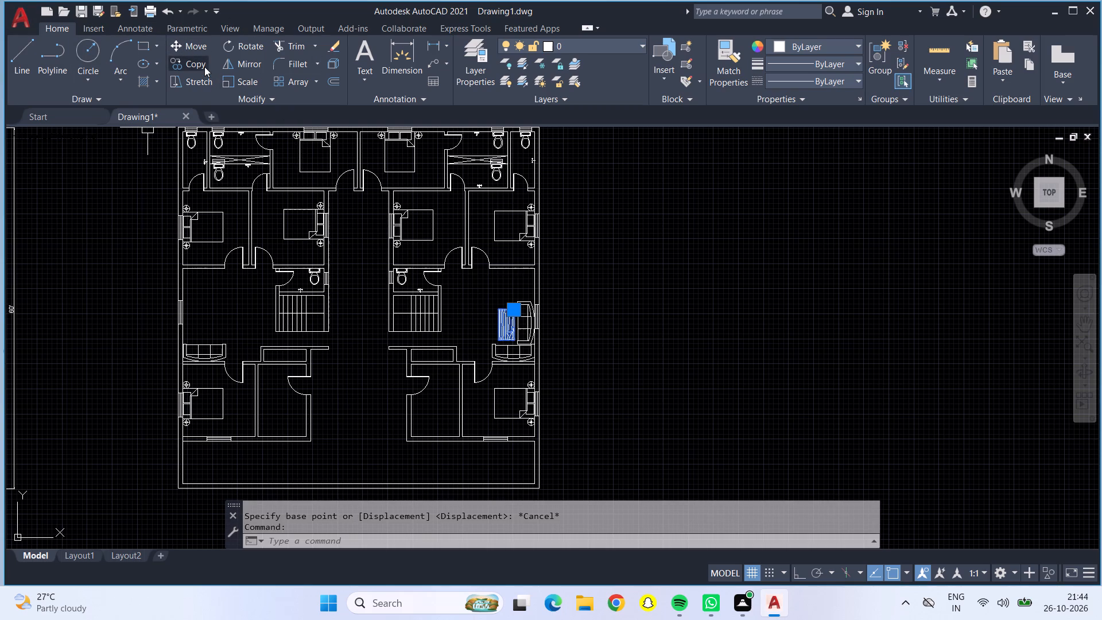
click(496, 311)
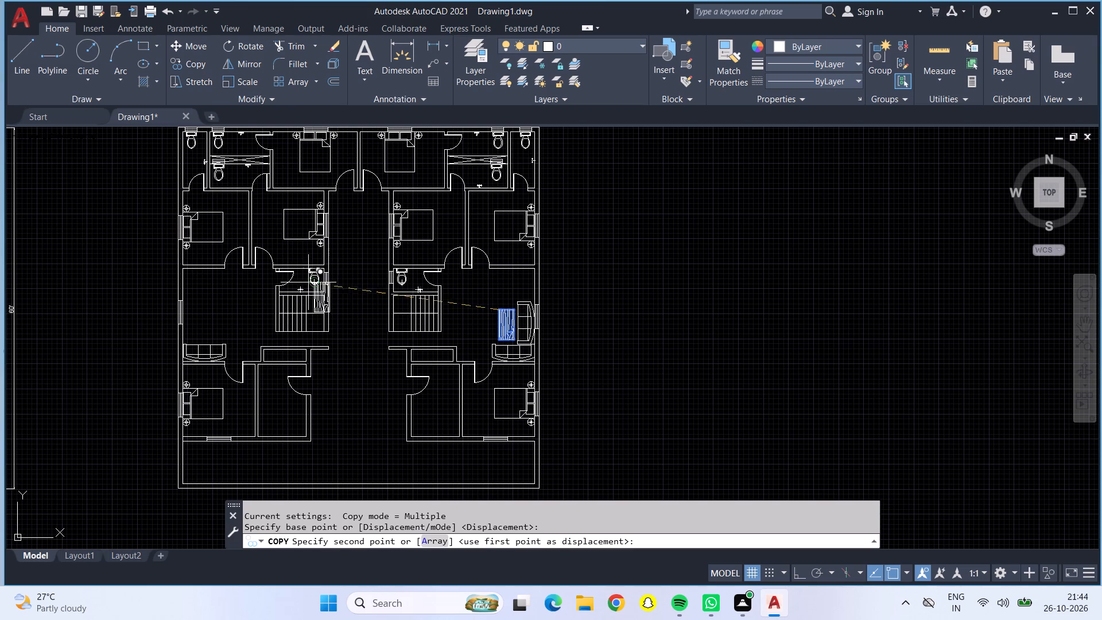
scroll(212, 294, up, 3)
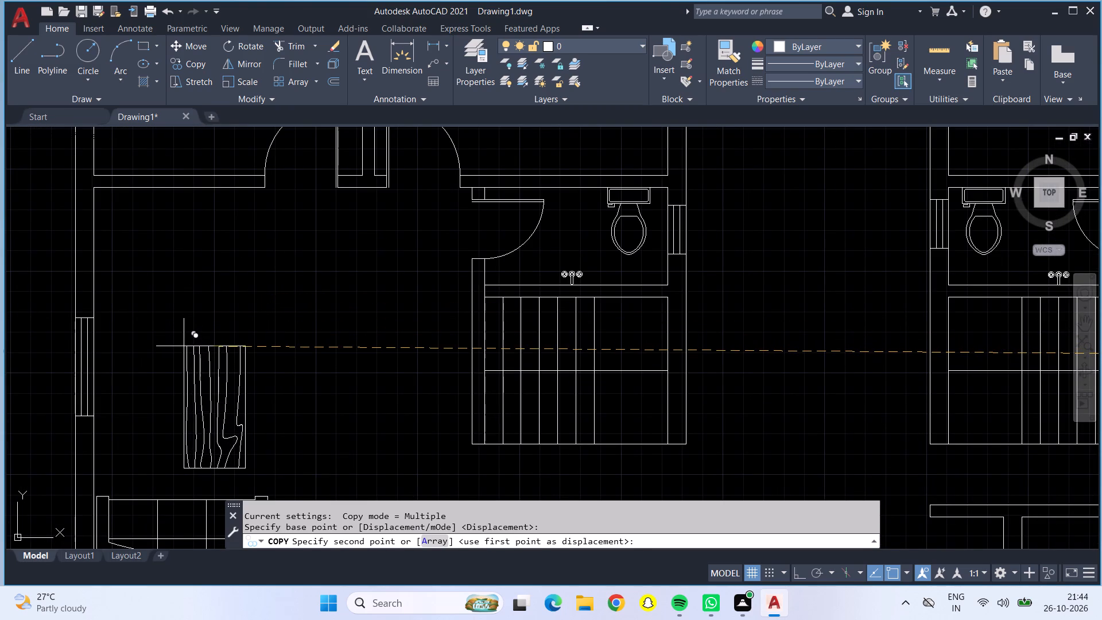
click(184, 346)
key(Escape)
Copy the right lobby's vertical sofa to the empty space outside the new plan's left outer wall.
scroll(459, 334, down, 2)
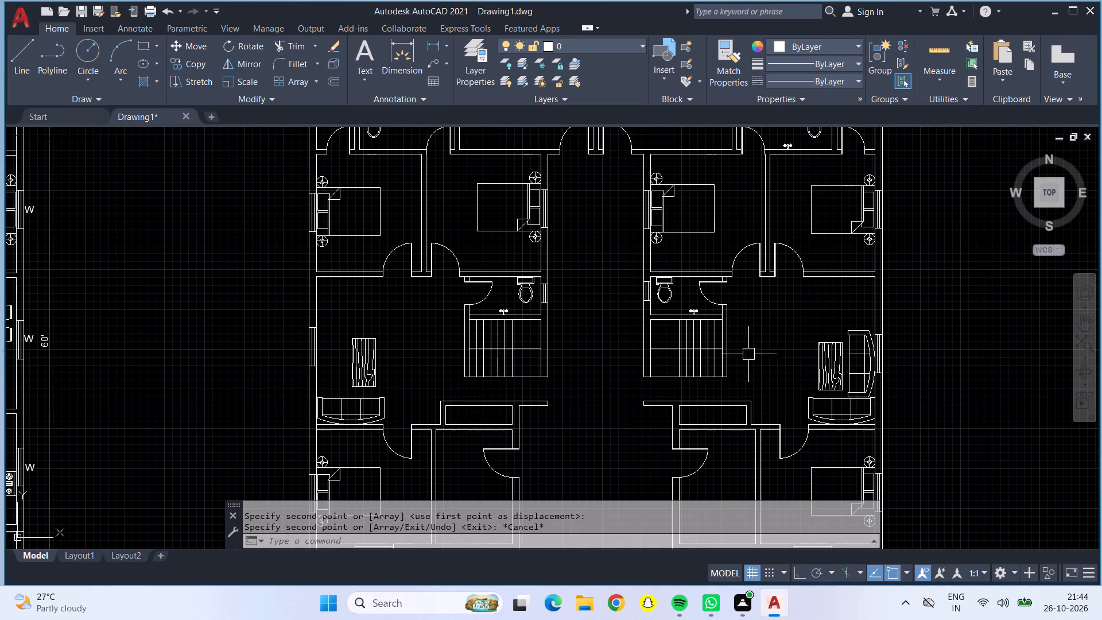
click(868, 344)
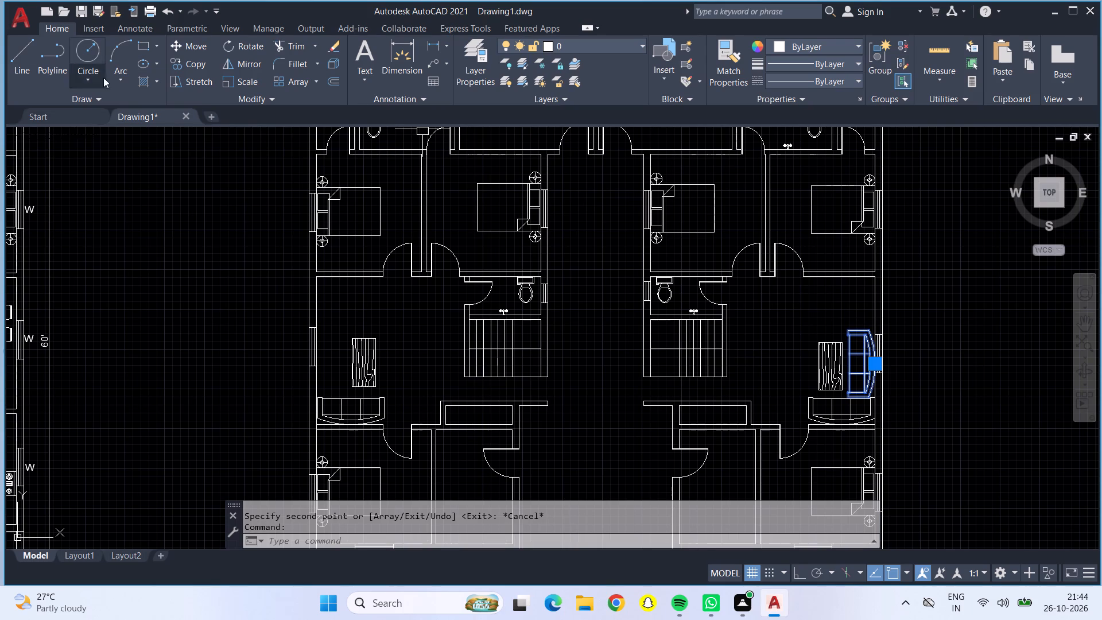
click(195, 69)
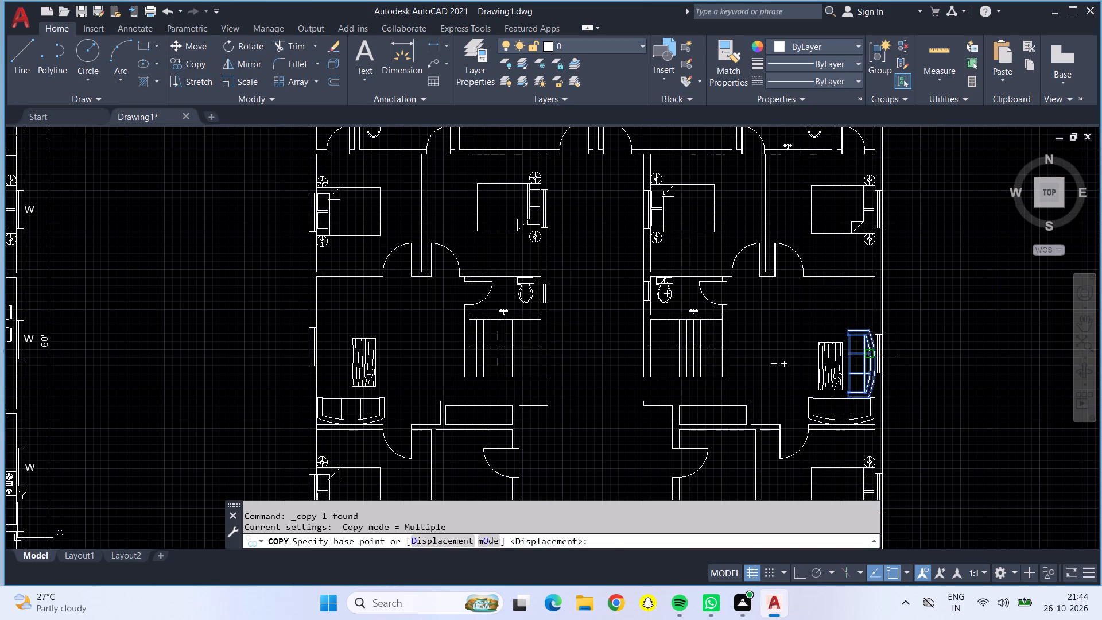
click(868, 352)
click(244, 308)
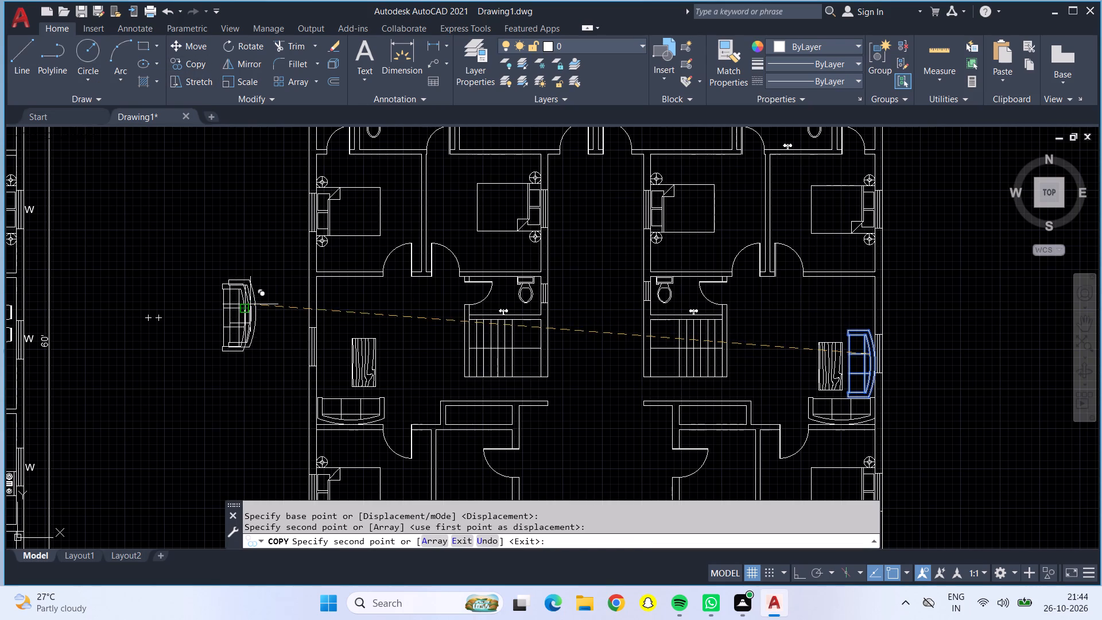
key(Escape)
Rotate the copied vertical sofa outside the plan 180° so its curved back faces left.
click(250, 304)
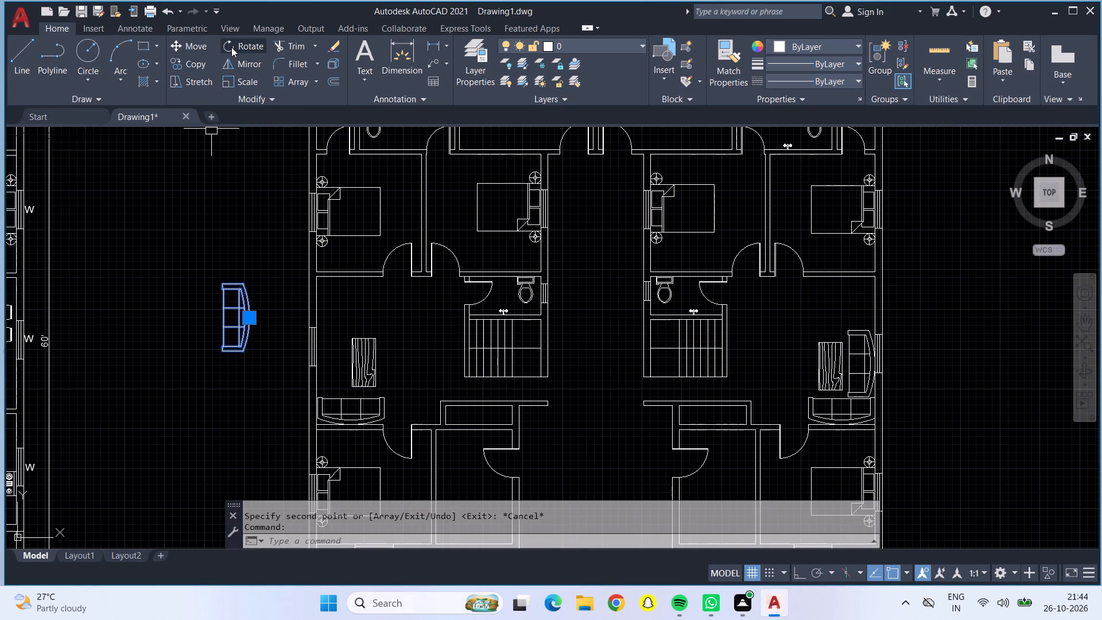
click(231, 47)
click(237, 348)
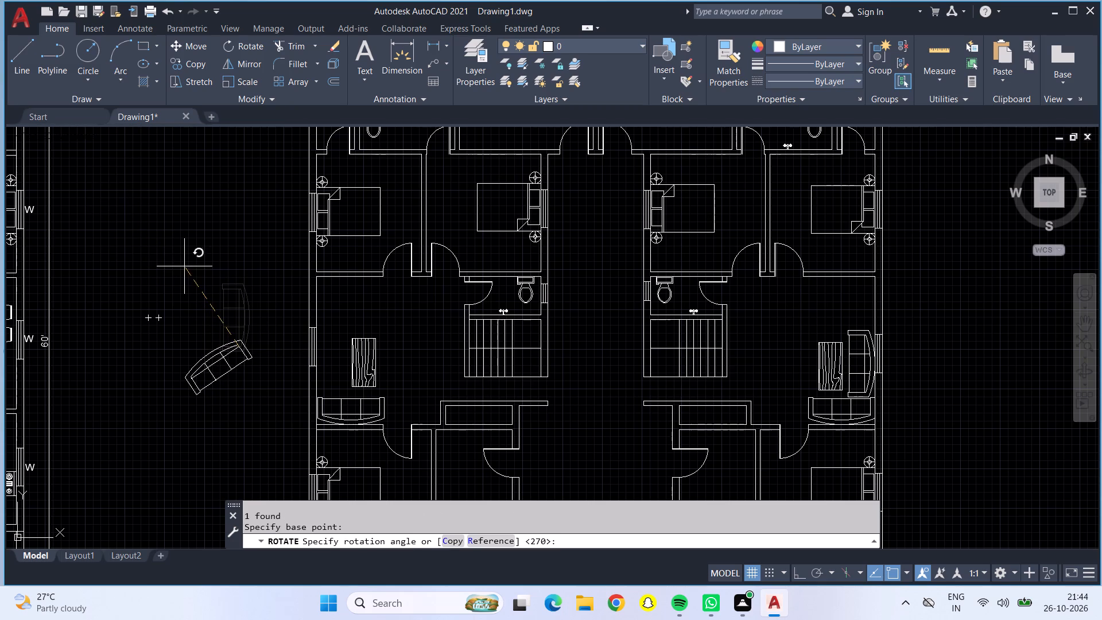
key(F8)
click(148, 406)
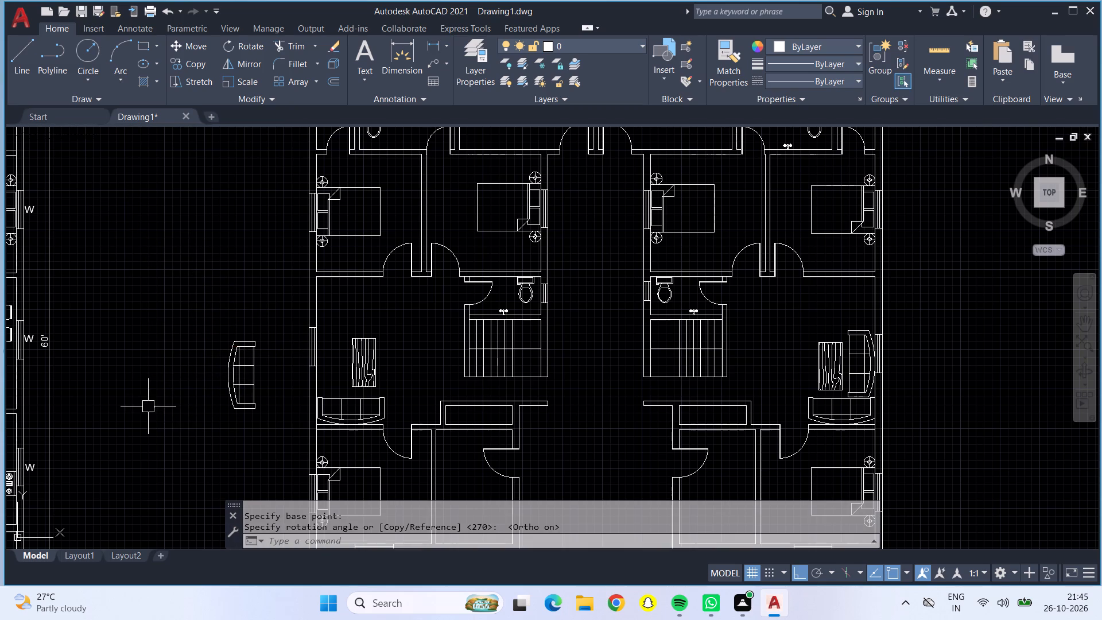
Move the rotated sofa into the left lobby, its curved back touching the outer wall at the window, beside the table.
click(230, 386)
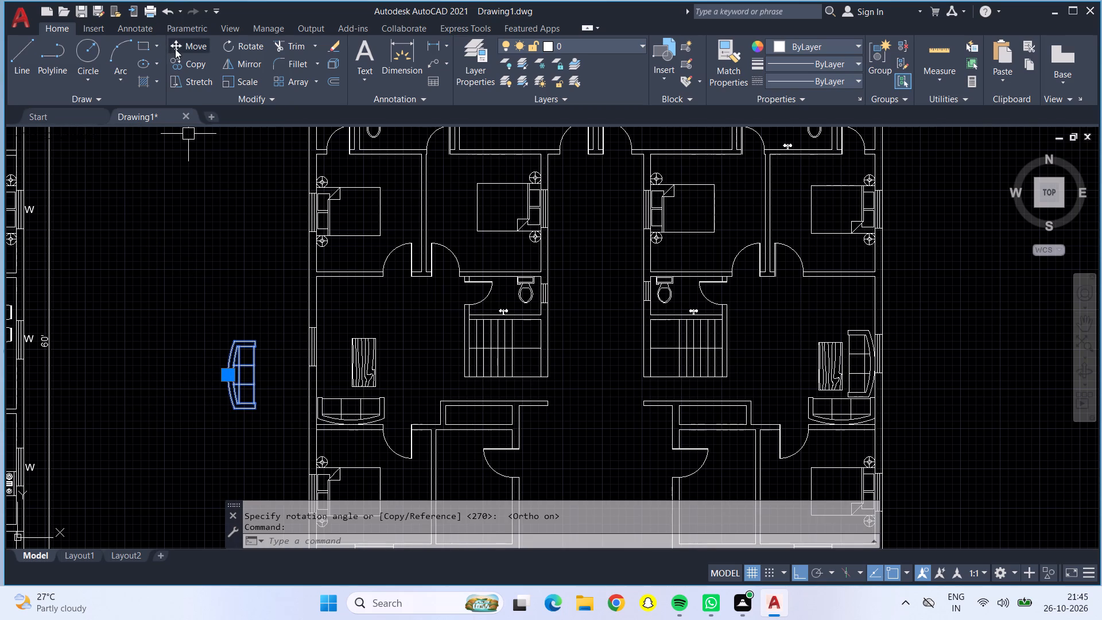
click(175, 49)
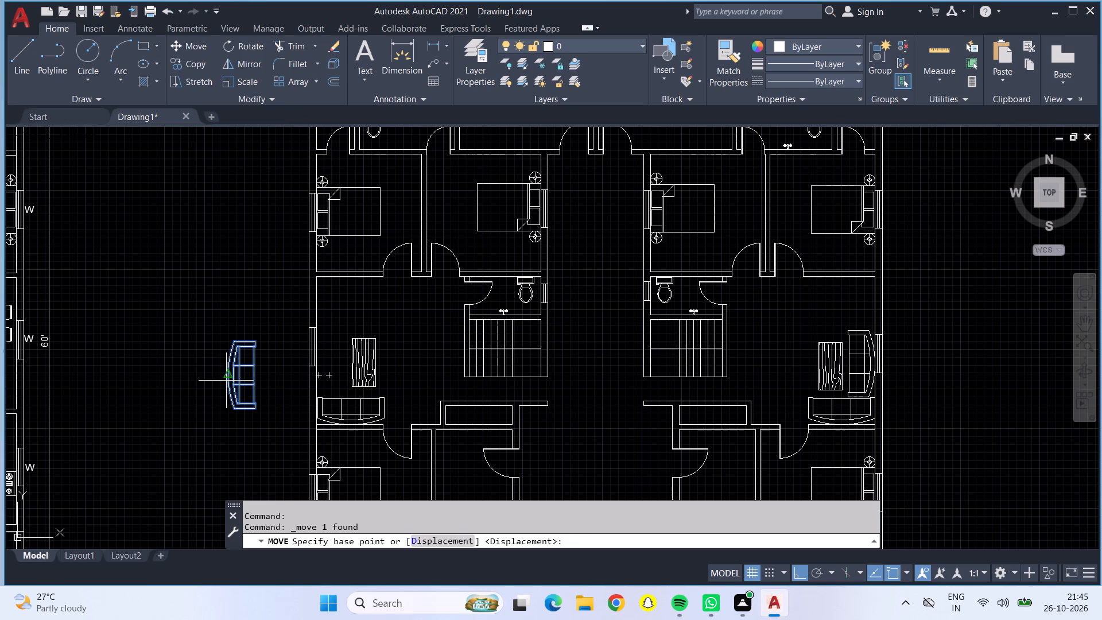
click(227, 381)
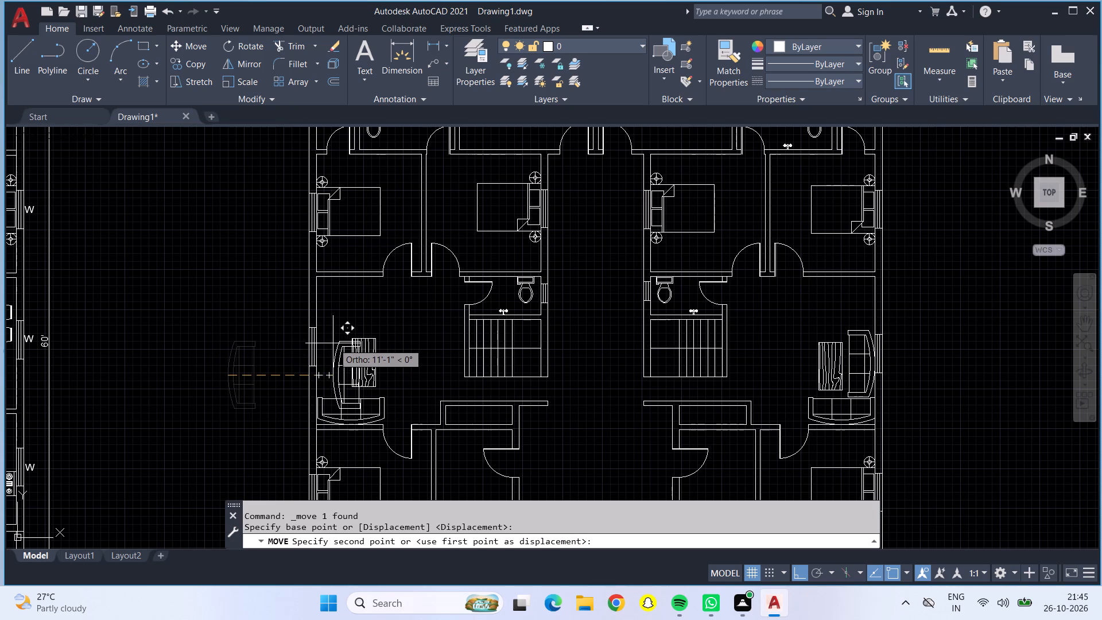
key(F8)
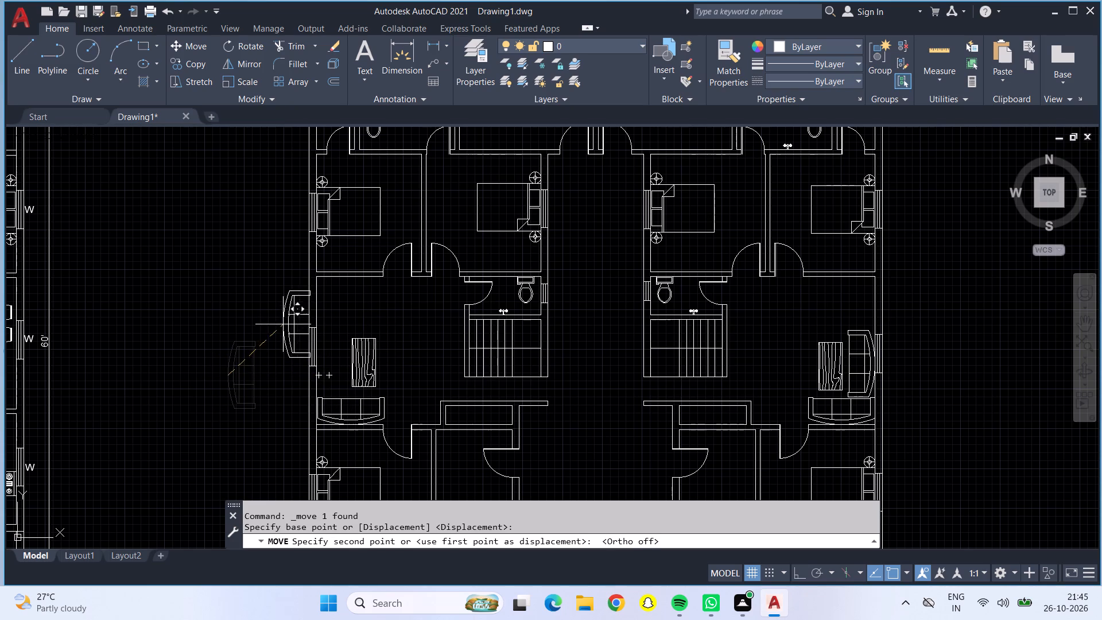
scroll(283, 324, up, 3)
middle_drag(406, 365, 396, 346)
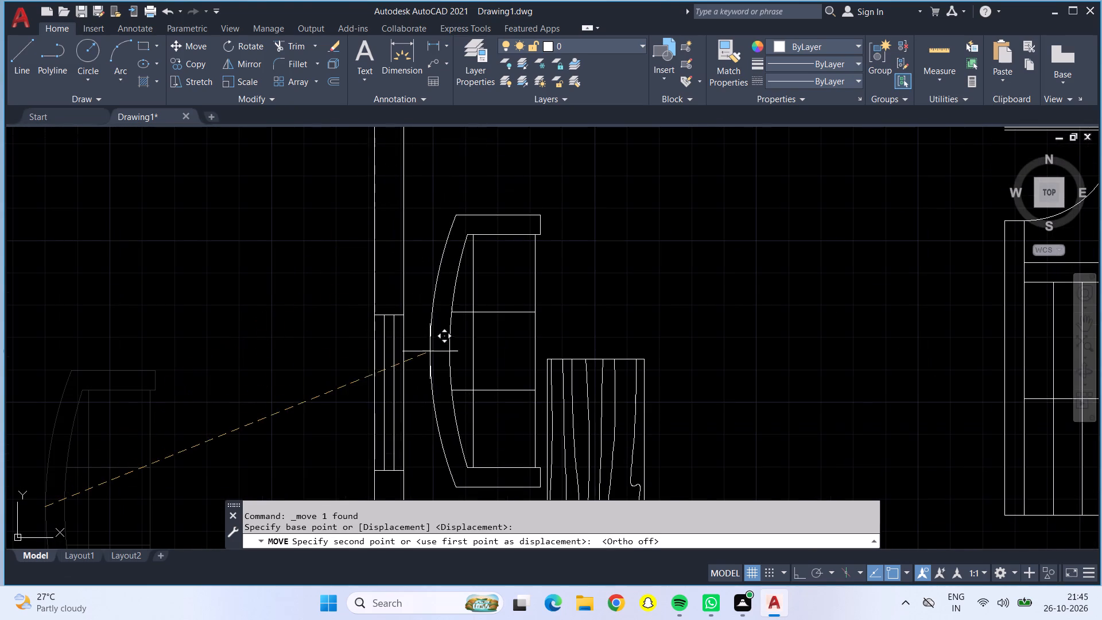
middle_drag(430, 352, 367, 235)
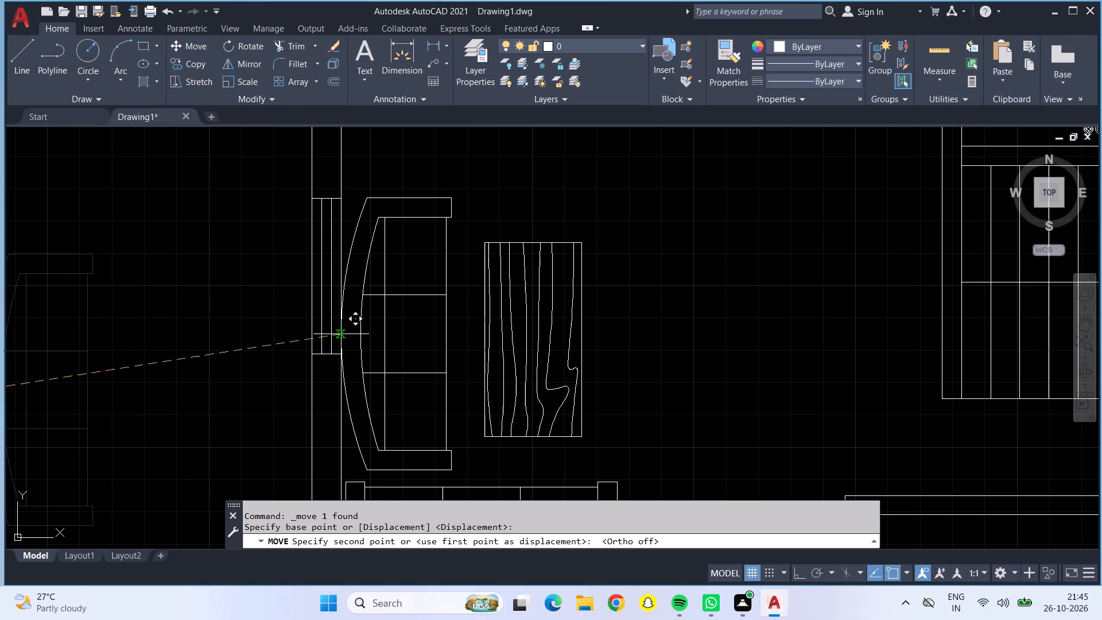
click(341, 334)
Copy the reference plan's TOILET 4'0" X 10'0" label into the two stacked toilets at the new plan's upper left.
scroll(342, 327, down, 4)
scroll(417, 315, down, 1)
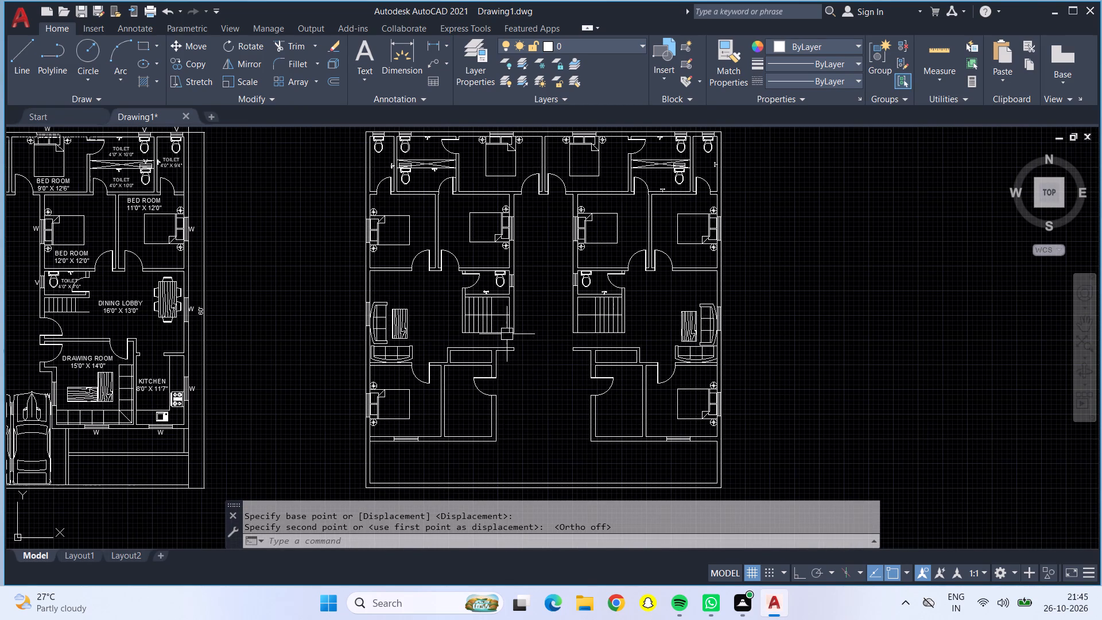
middle_drag(476, 324, 418, 308)
middle_drag(489, 340, 359, 325)
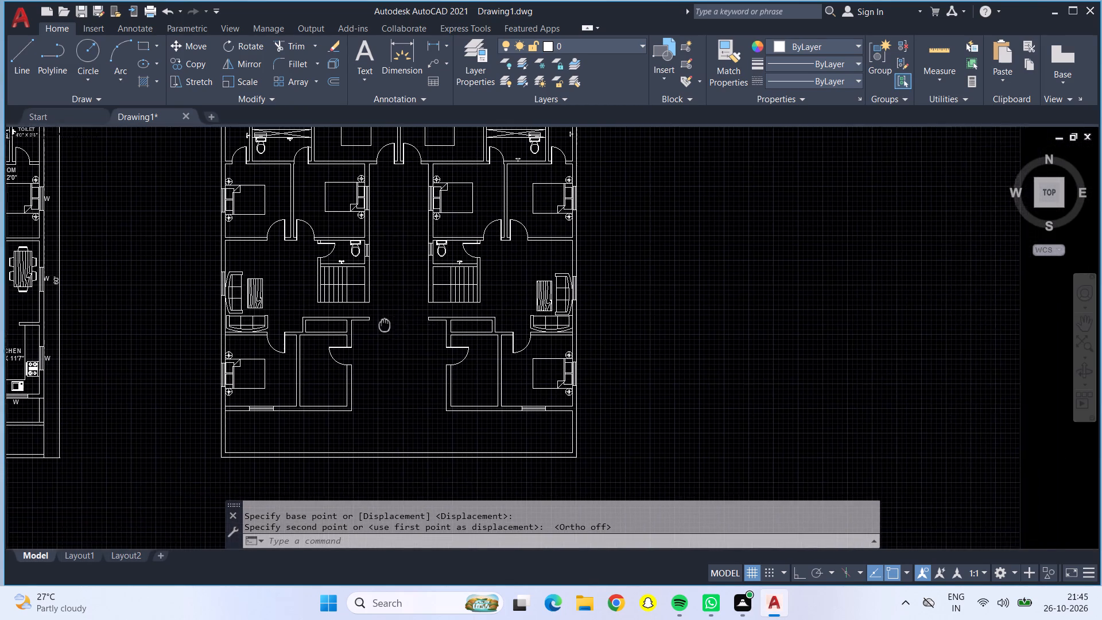
middle_drag(359, 325, 321, 325)
scroll(317, 323, down, 1)
middle_drag(323, 327, 335, 393)
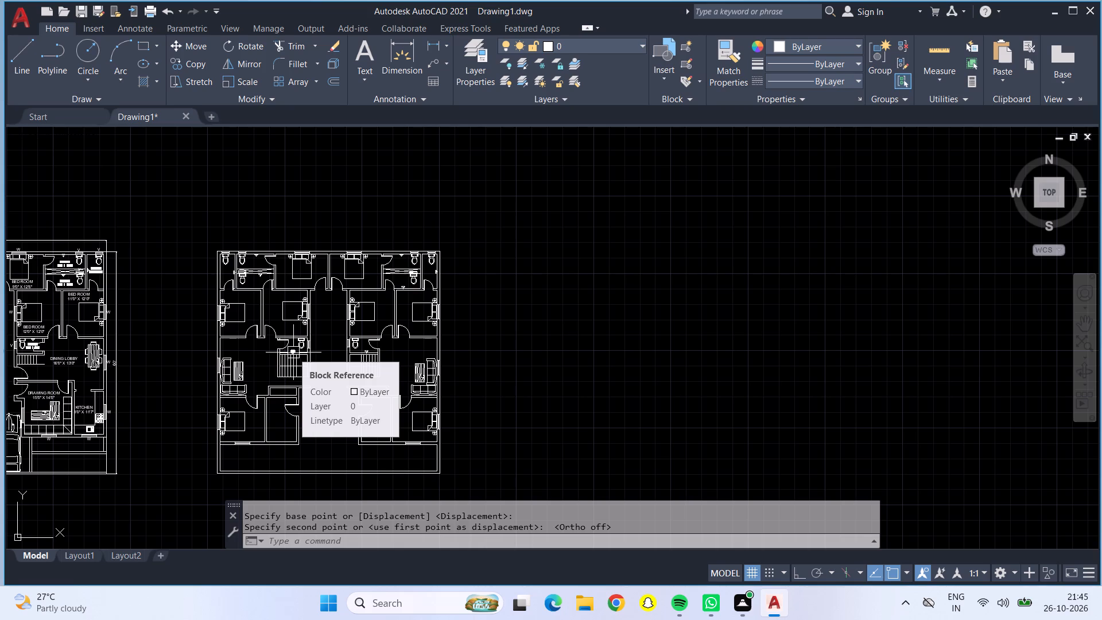
scroll(53, 282, up, 2)
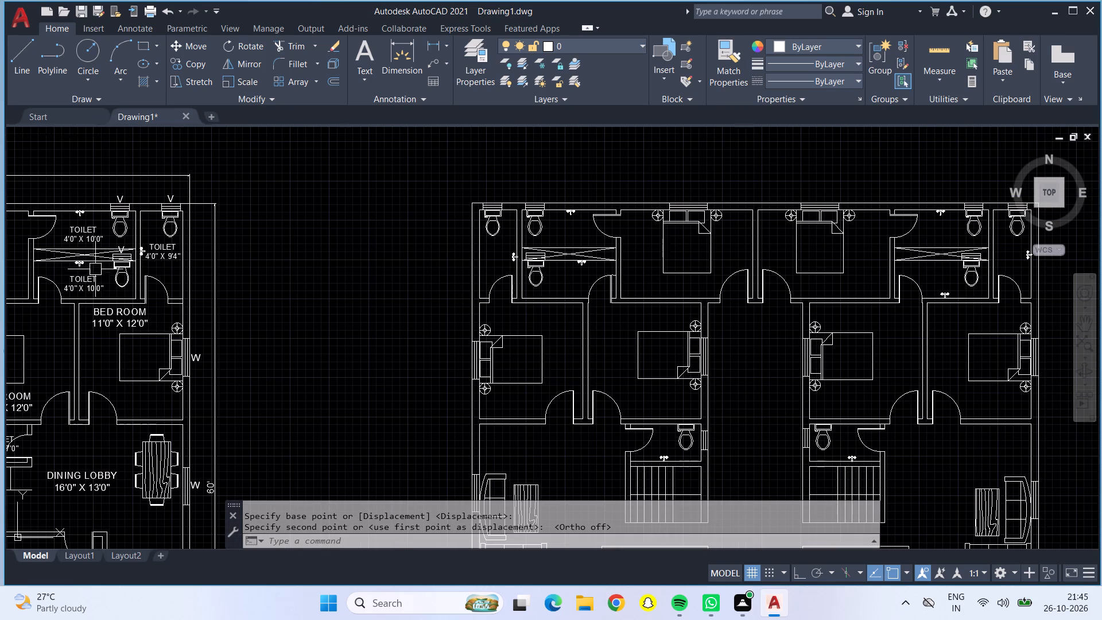
click(87, 276)
click(181, 61)
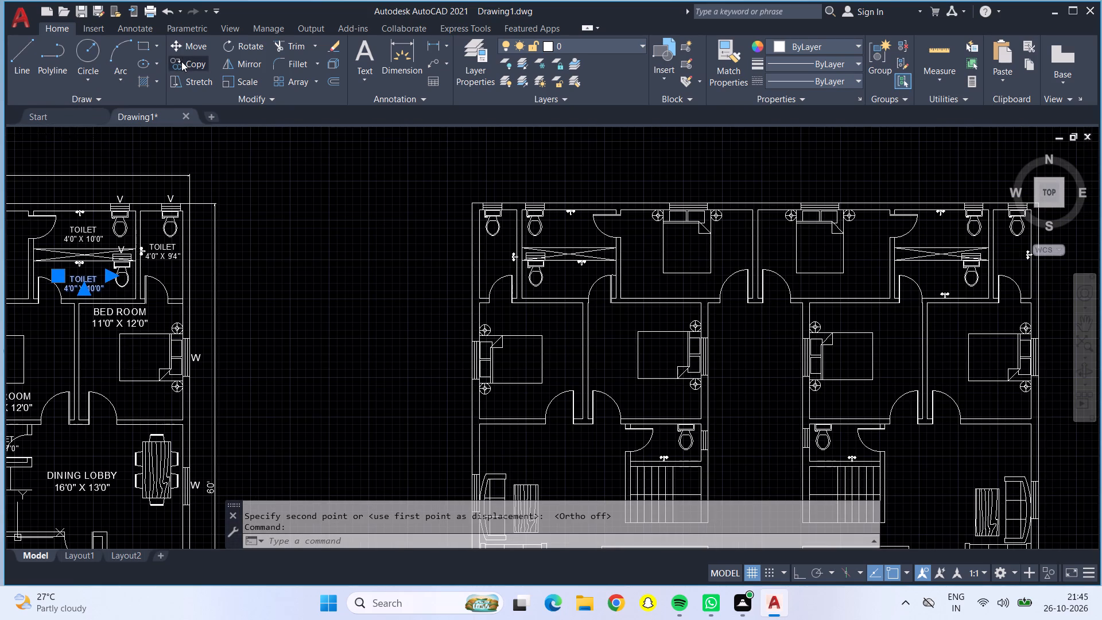
click(88, 284)
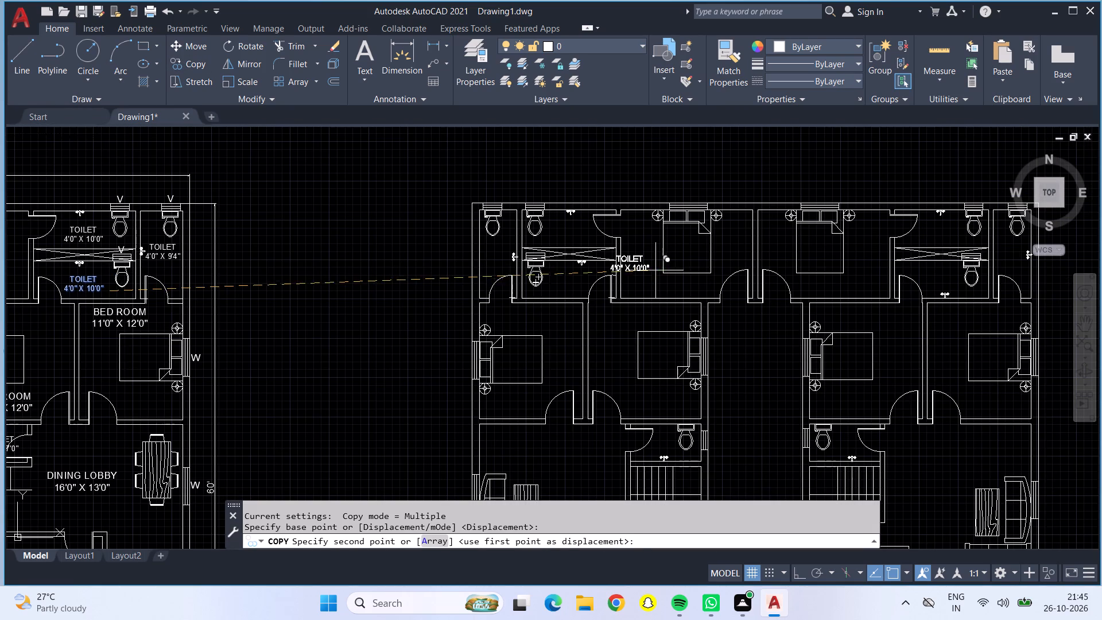
scroll(587, 277, up, 3)
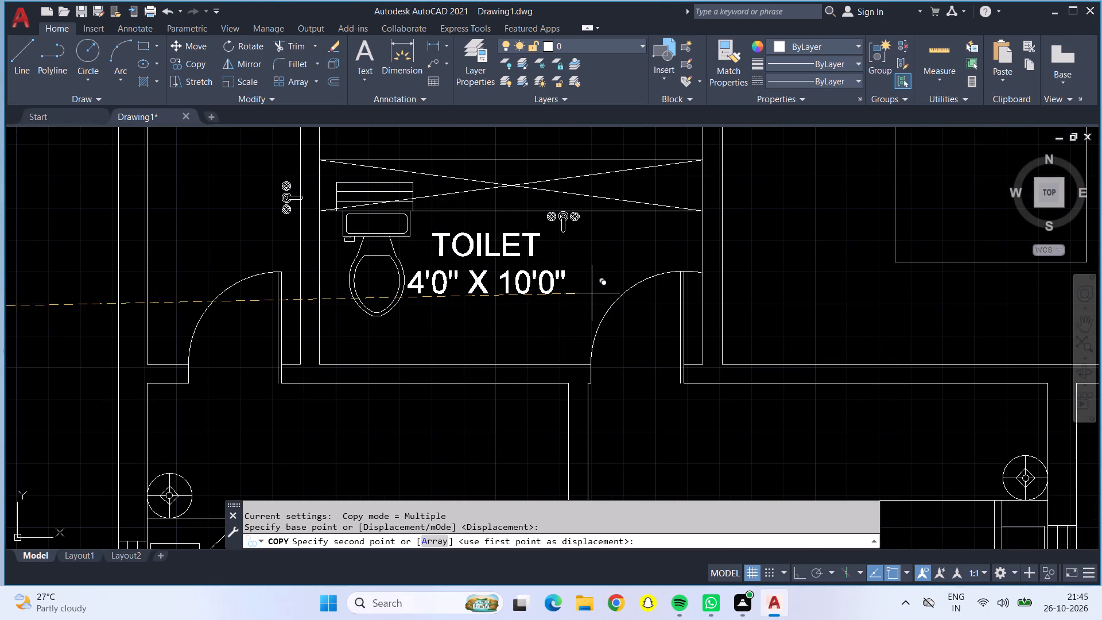
click(607, 304)
scroll(607, 303, down, 3)
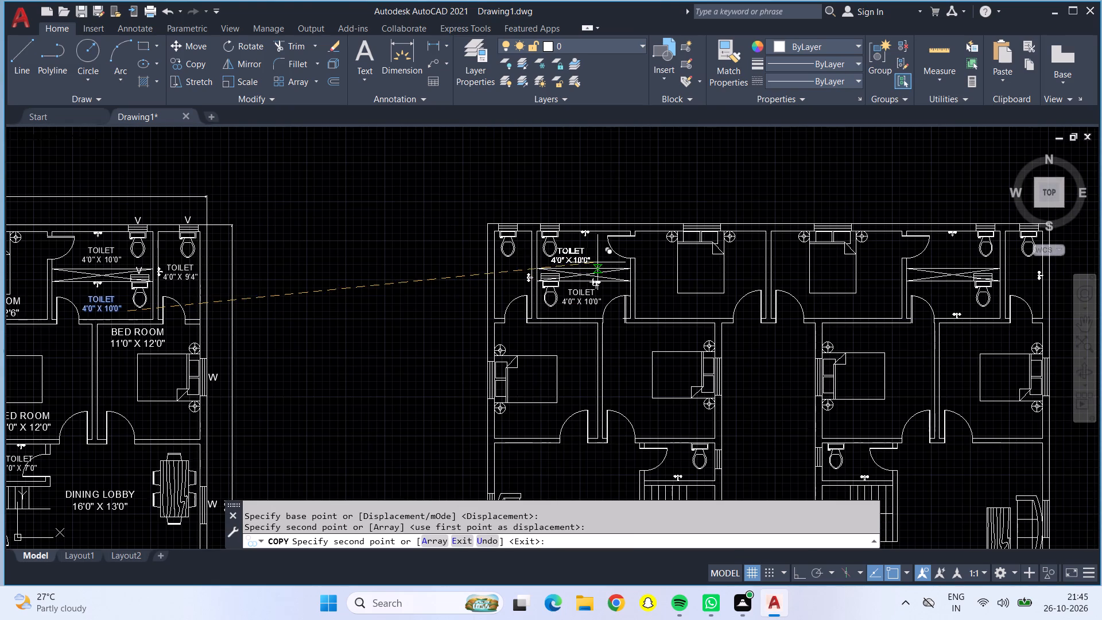
scroll(606, 258, up, 3)
click(620, 258)
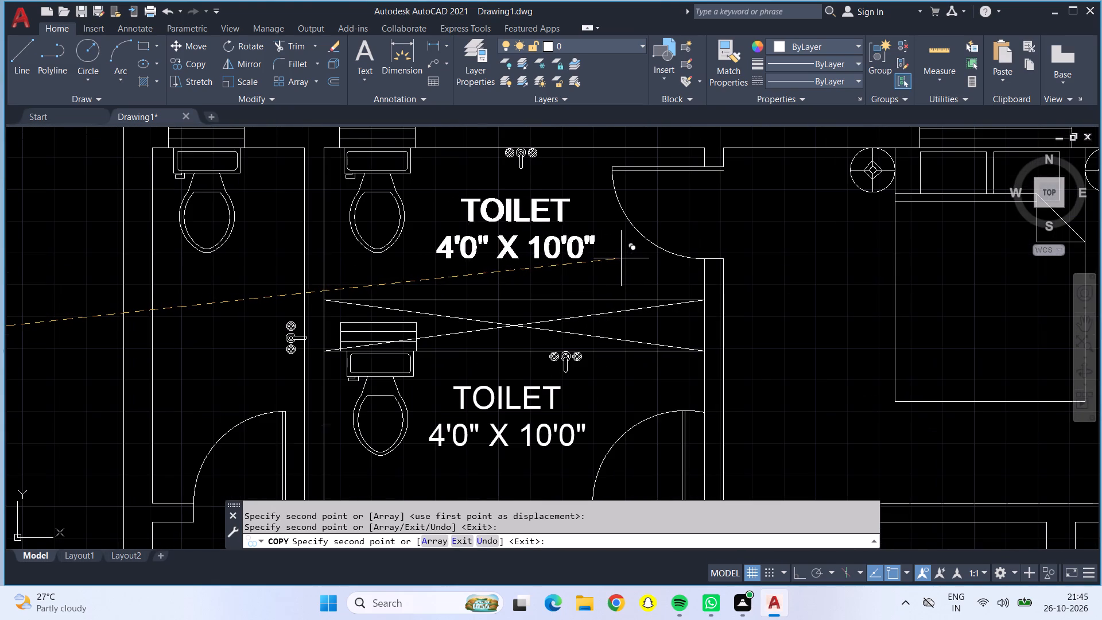
Place two more copies of the TOILET 4'0" X 10'0" label in the stacked toilets at the new plan's upper right.
scroll(627, 262, down, 3)
middle_drag(720, 312, 615, 305)
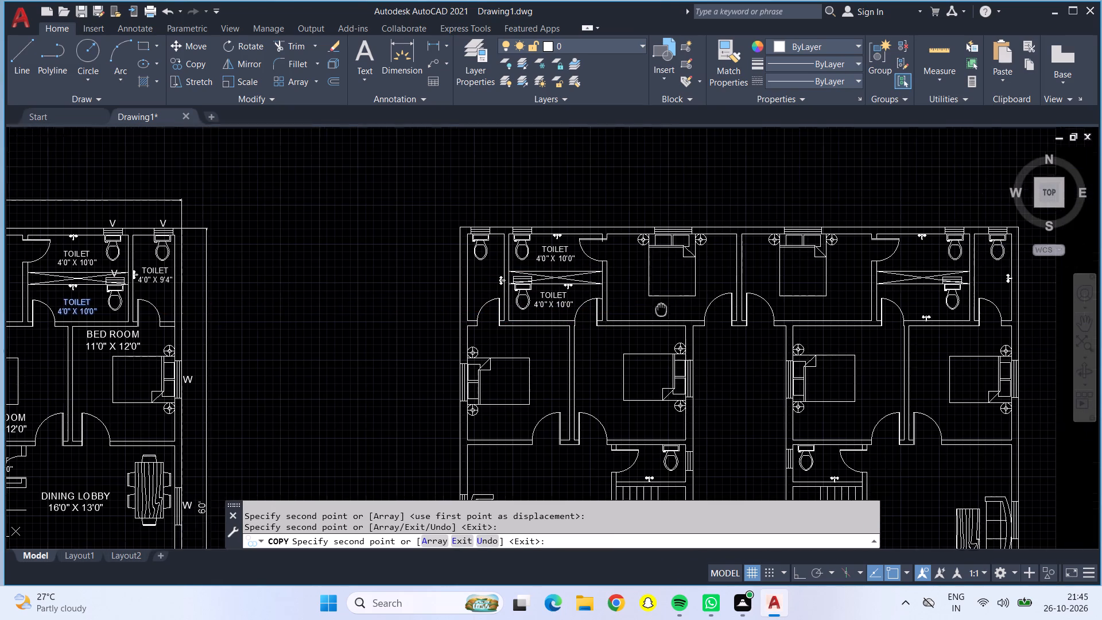
middle_drag(615, 305, 218, 295)
scroll(469, 292, up, 2)
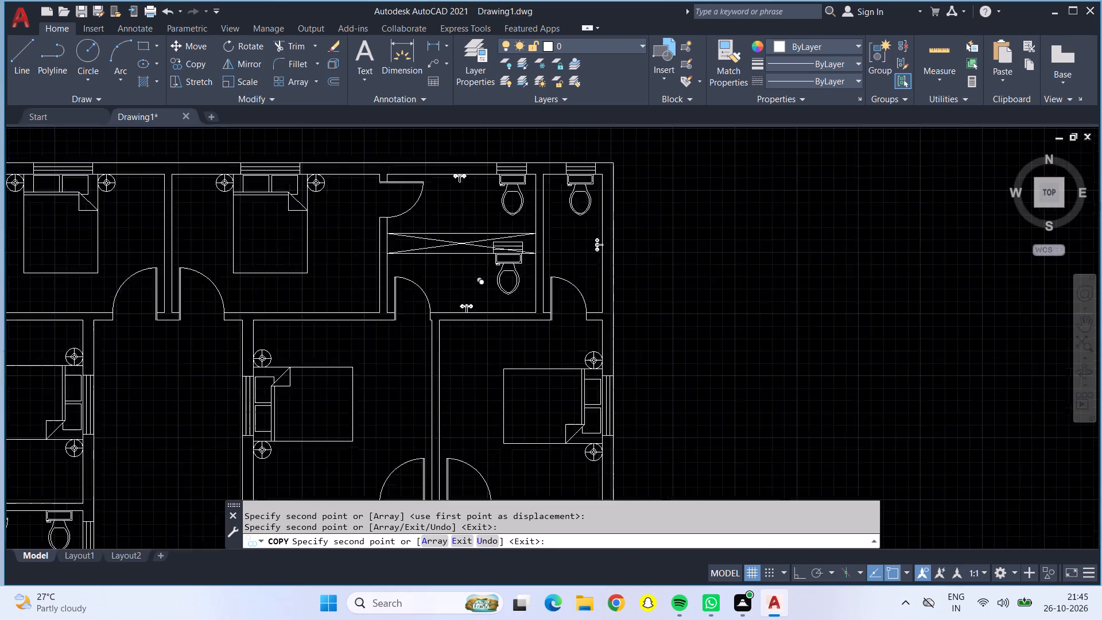
scroll(469, 292, up, 1)
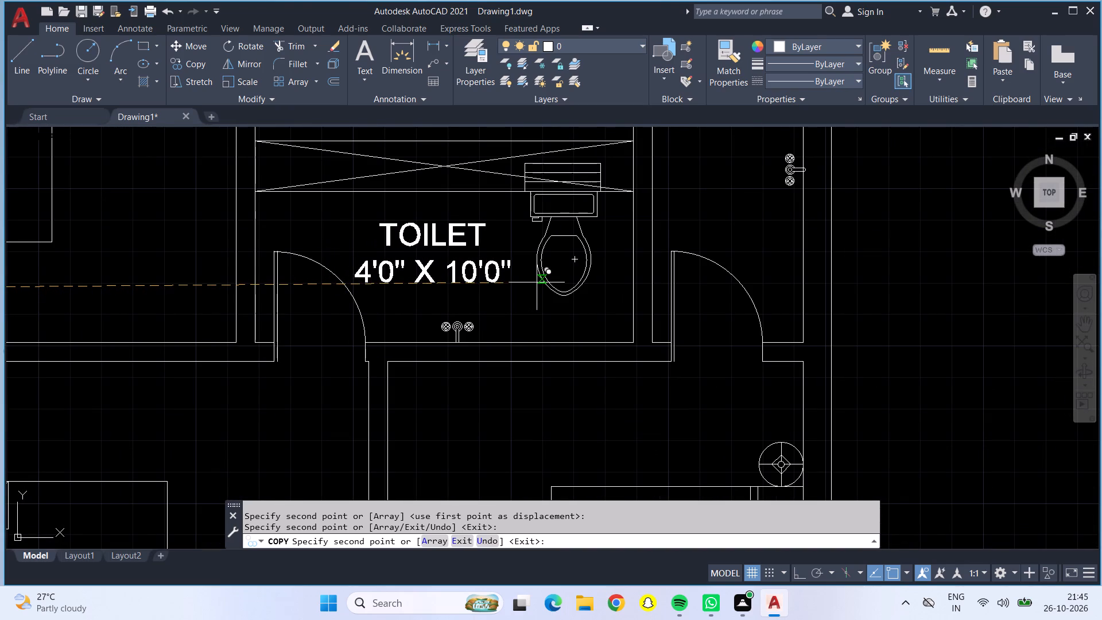
click(537, 282)
scroll(537, 282, down, 3)
scroll(522, 234, up, 3)
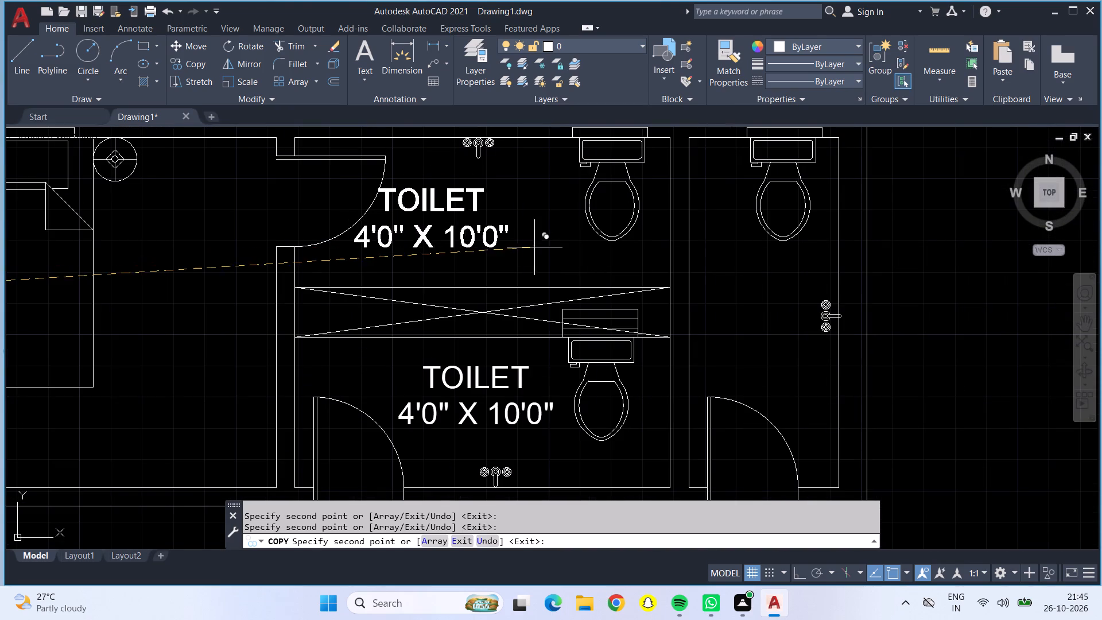
click(583, 253)
scroll(585, 256, down, 3)
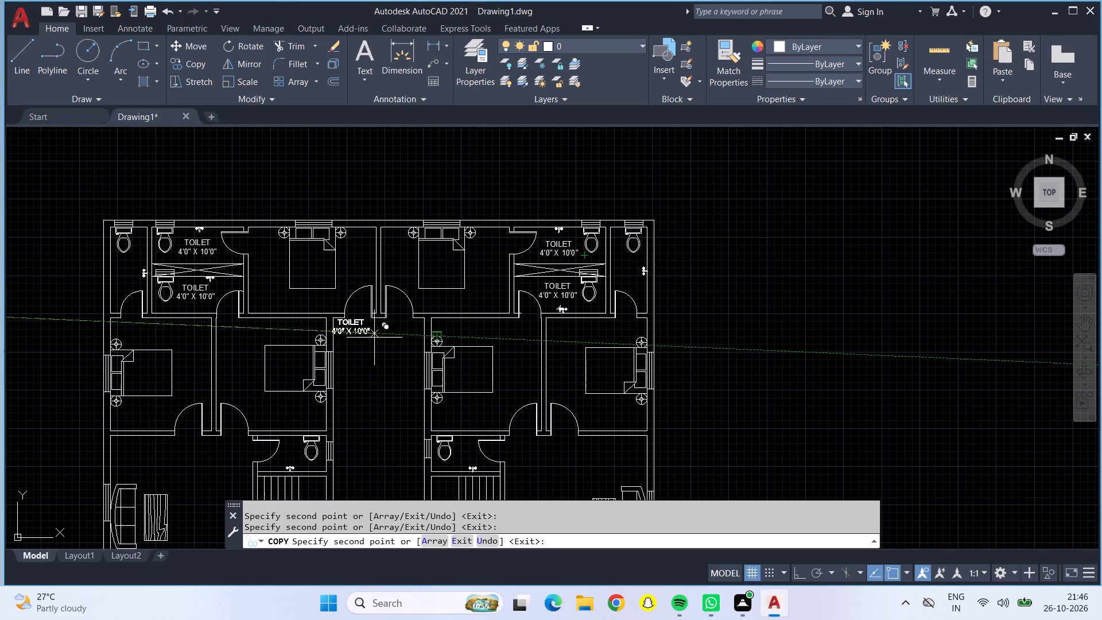
key(Escape)
Copy the reference plan's TOILET 4'0" X 9'4" label into the narrow toilet at the new plan's upper-left corner.
scroll(370, 332, down, 1)
middle_drag(117, 300, 293, 317)
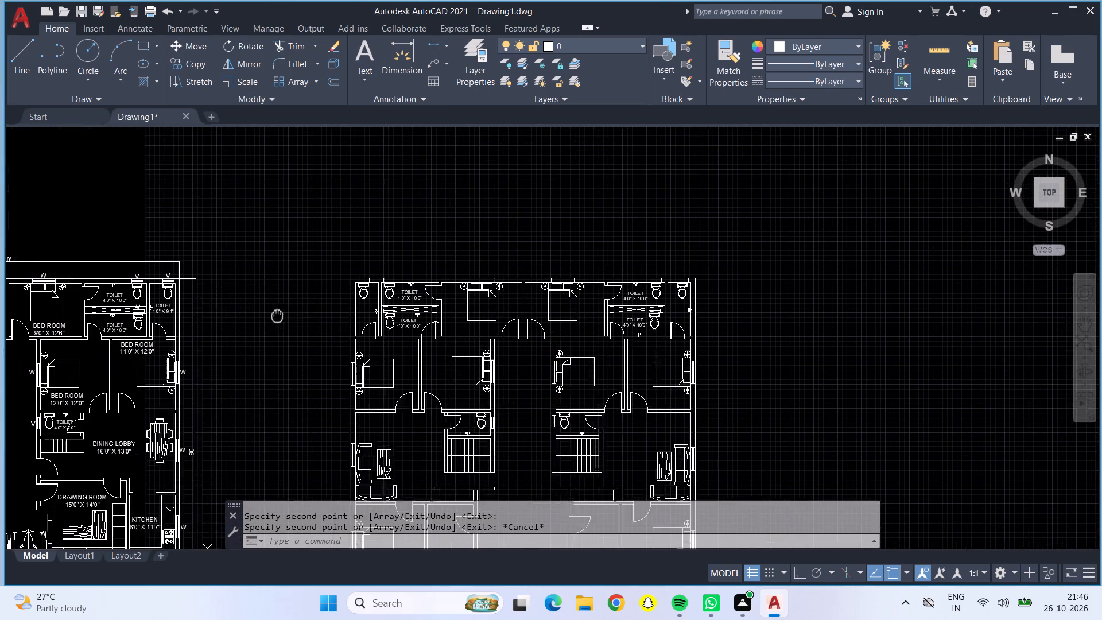
middle_drag(293, 317, 304, 317)
scroll(188, 314, up, 2)
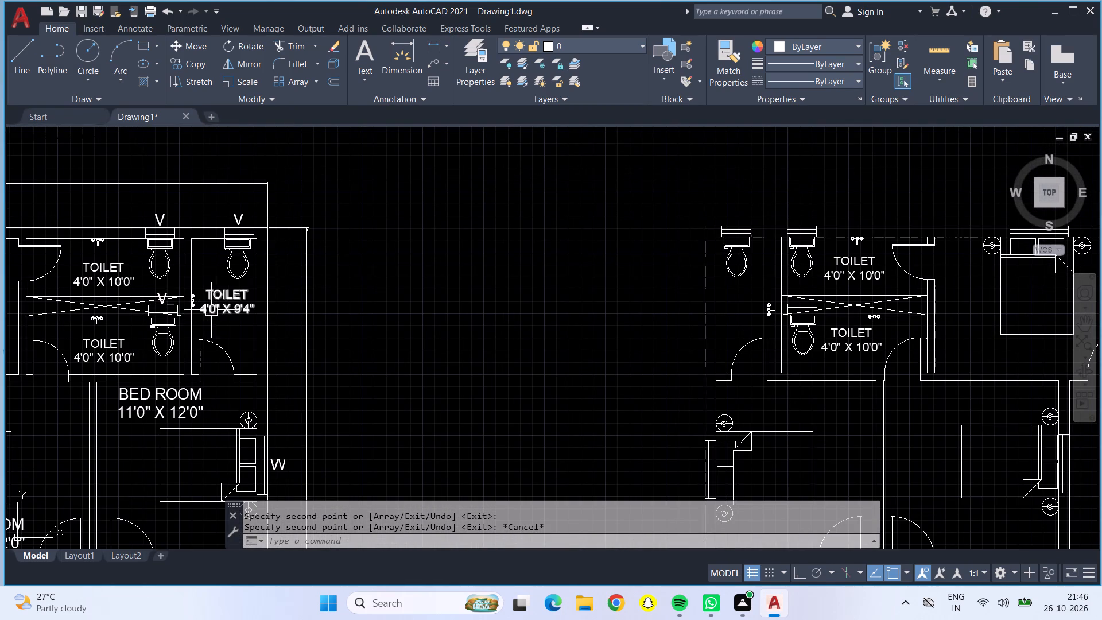
click(220, 308)
click(191, 65)
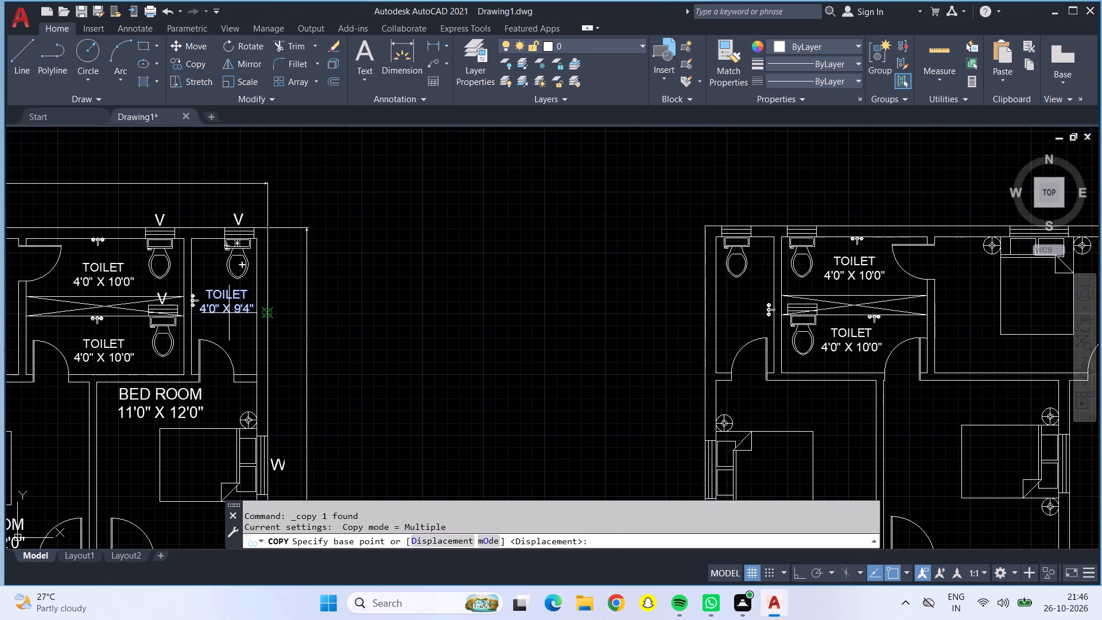
click(229, 313)
scroll(760, 325, up, 2)
scroll(760, 325, down, 1)
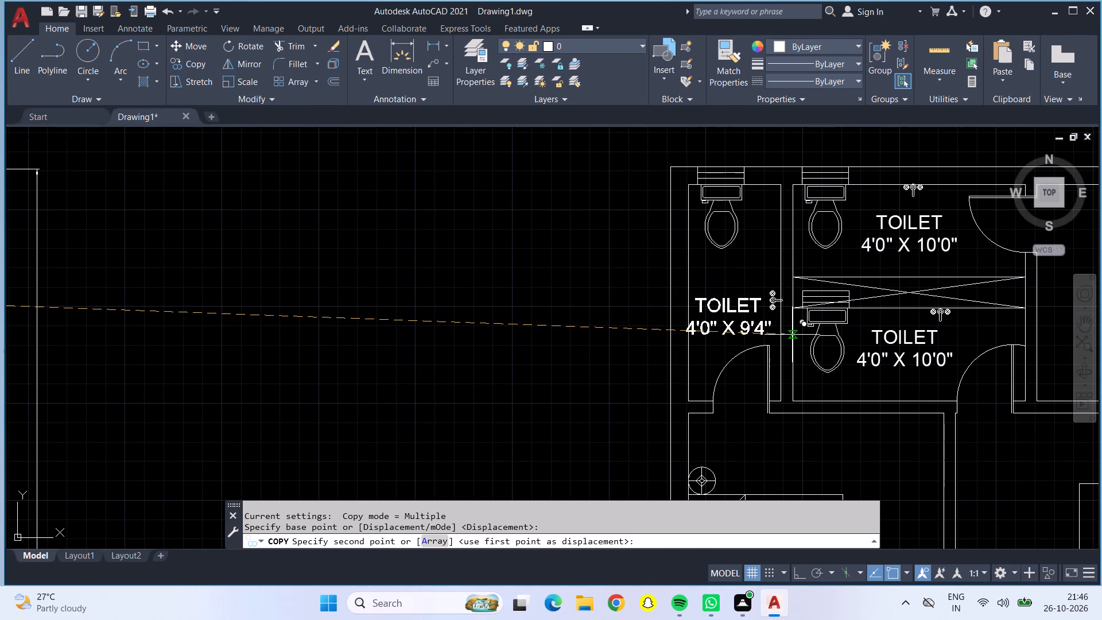
click(793, 328)
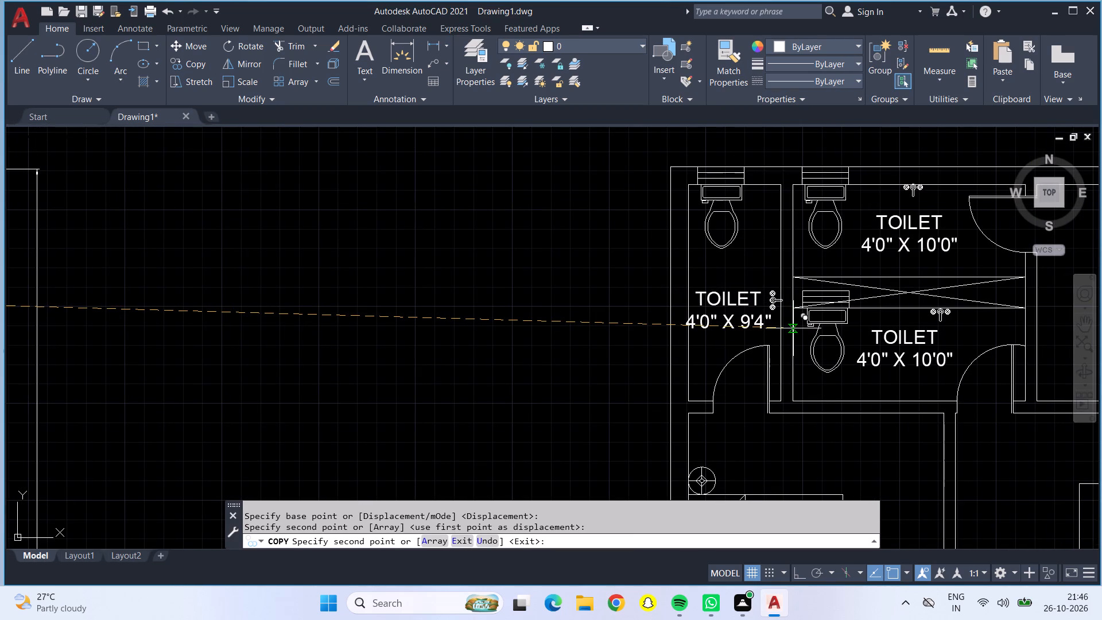
Place copies of the TOILET 4'0" X 9'4" label in the two toilets above the left and right staircases.
scroll(793, 328, down, 3)
scroll(911, 436, up, 4)
middle_drag(801, 456, 667, 356)
scroll(801, 456, up, 1)
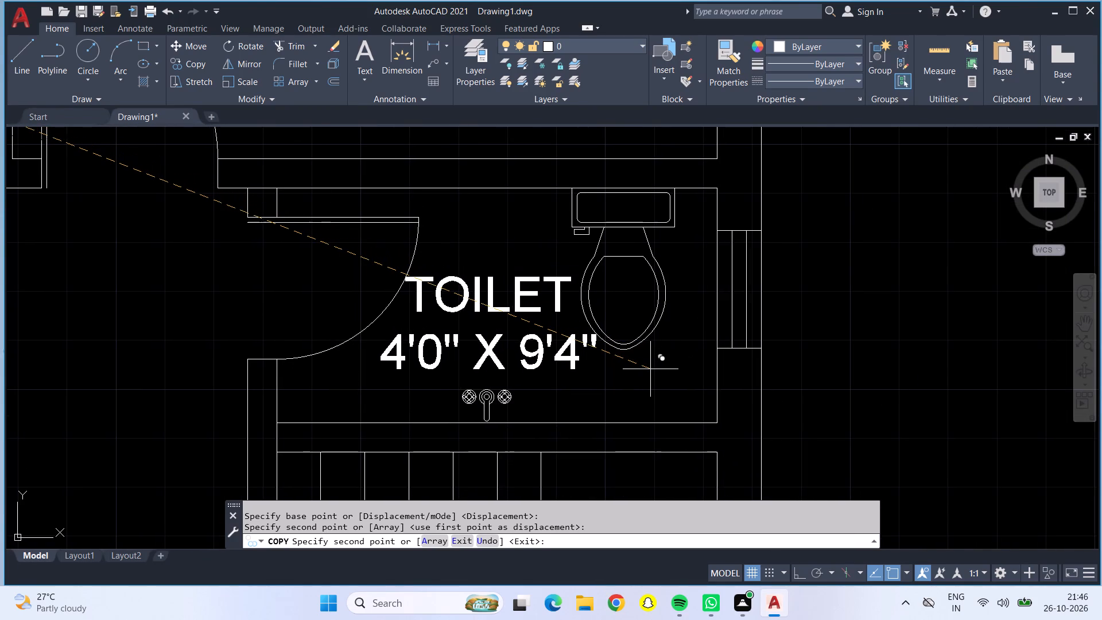
click(650, 377)
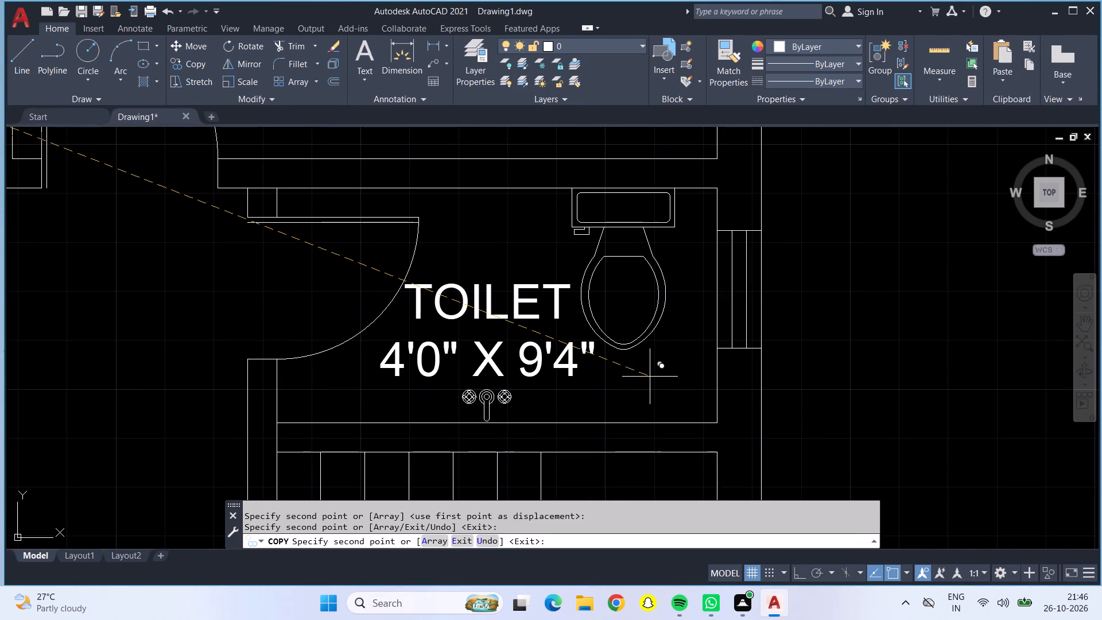
scroll(650, 377, down, 4)
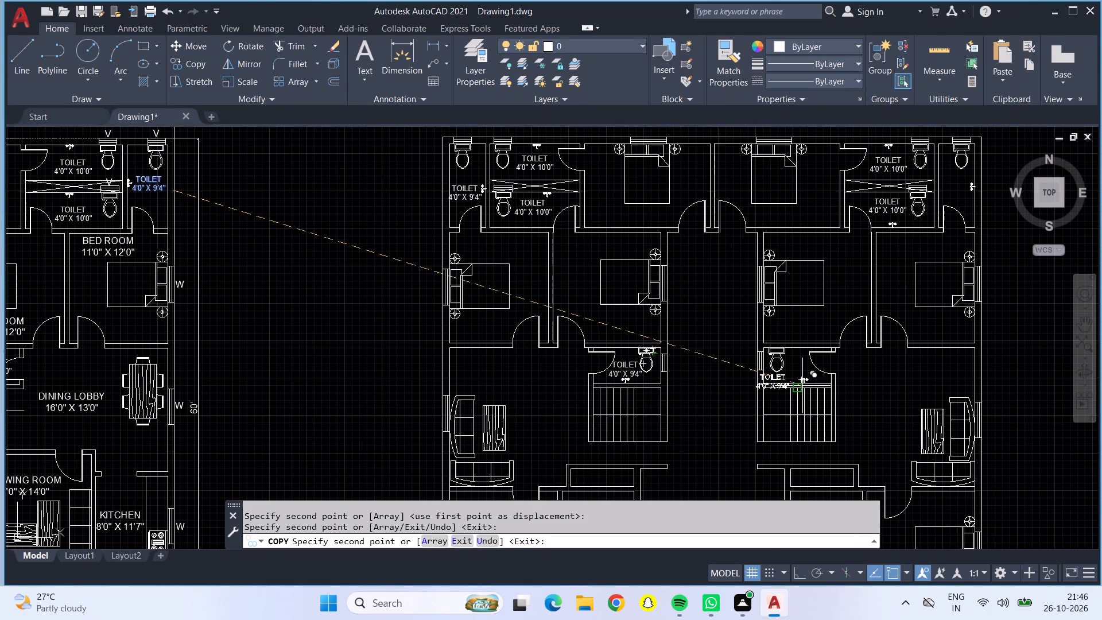
scroll(810, 381, up, 4)
scroll(871, 364, up, 1)
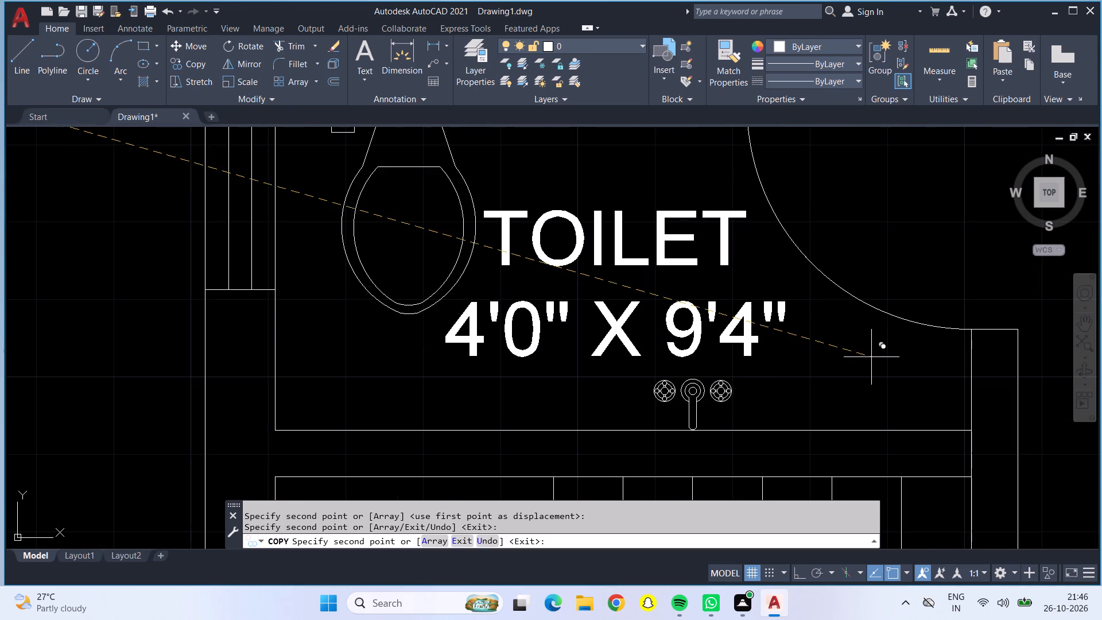
click(885, 347)
Place a last copy of the TOILET 4'0" X 9'4" label in the narrow toilet at the plan's upper-right corner.
scroll(885, 346, down, 4)
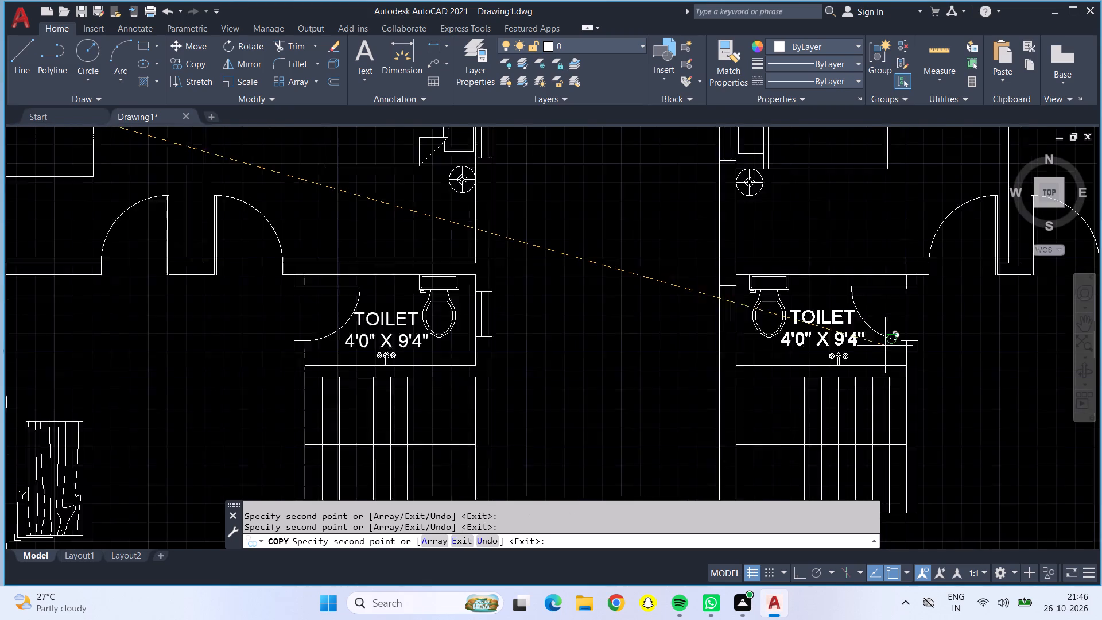
middle_drag(917, 258, 561, 354)
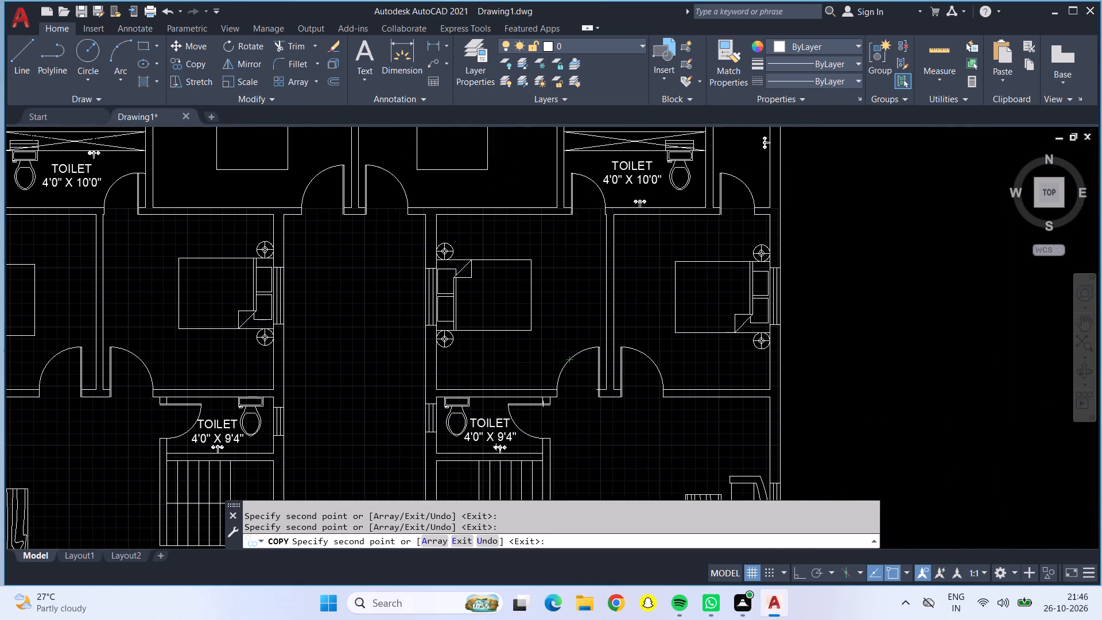
middle_drag(743, 221, 626, 328)
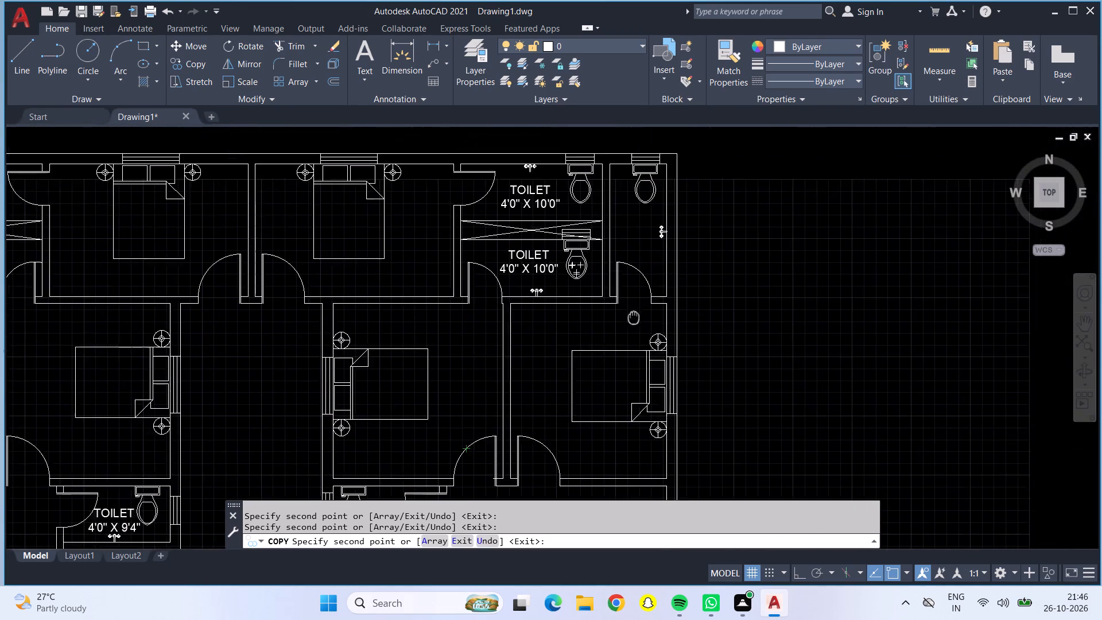
middle_drag(626, 328, 604, 362)
scroll(637, 286, up, 4)
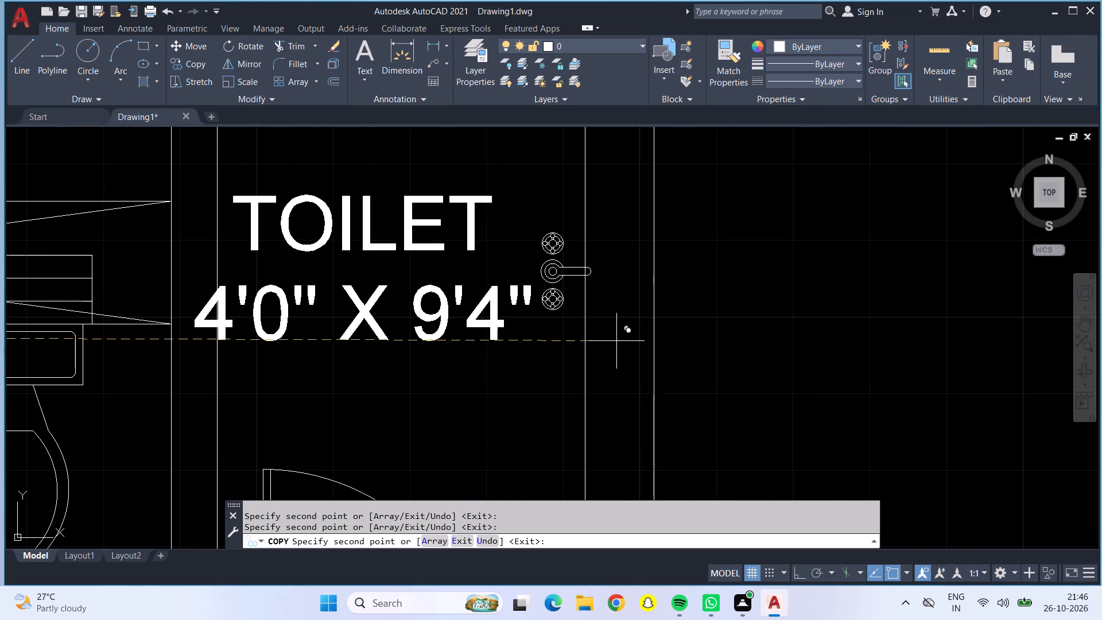
click(662, 370)
scroll(662, 371, down, 4)
scroll(562, 369, down, 2)
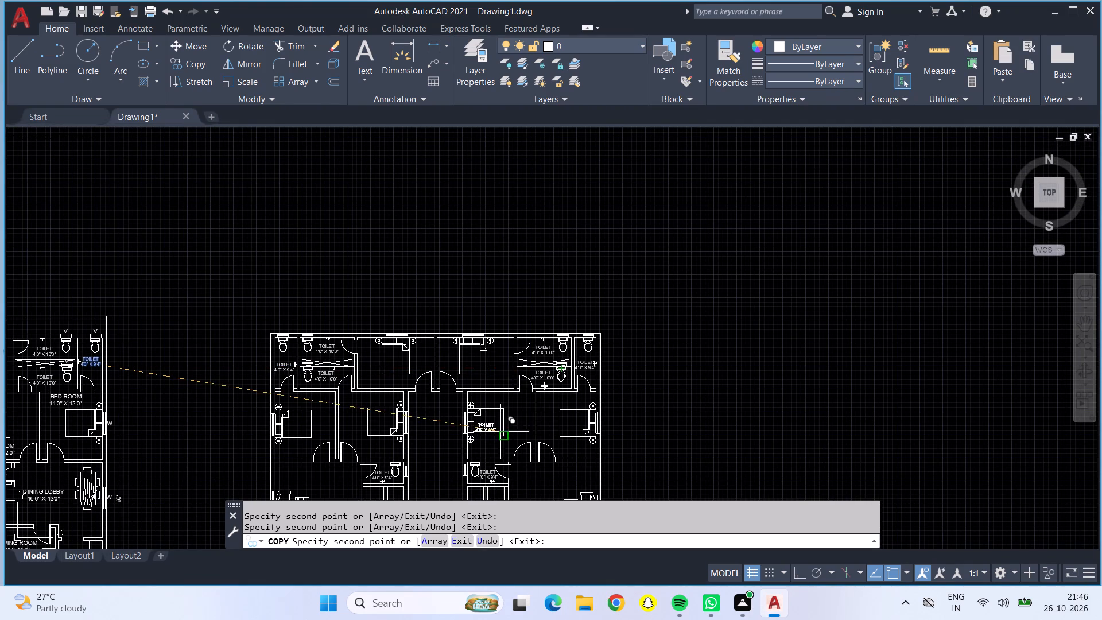
middle_drag(439, 422, 444, 296)
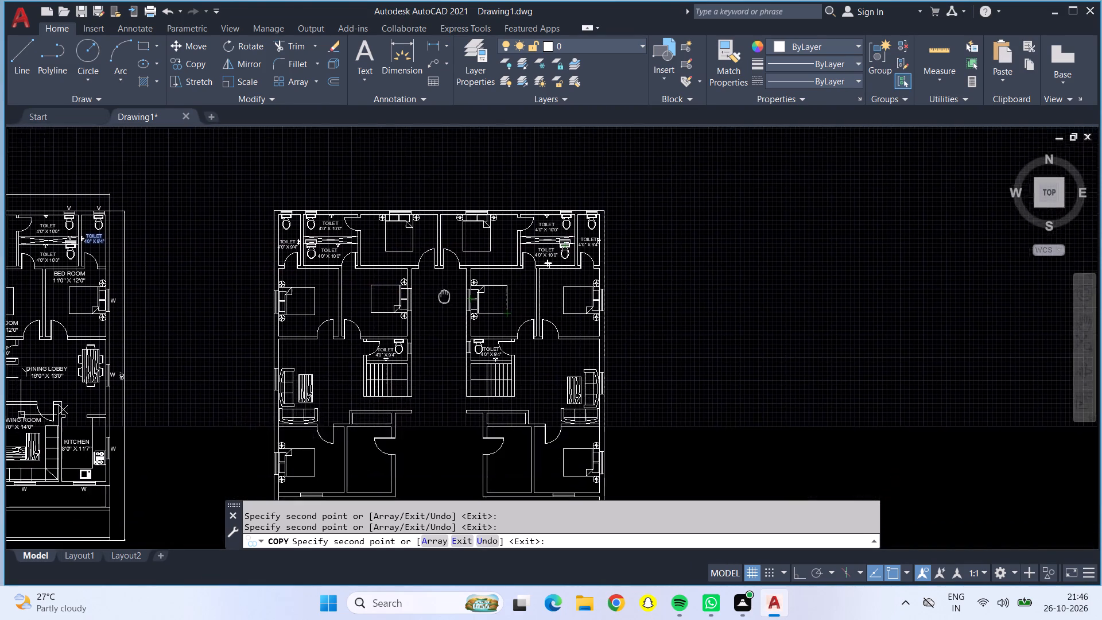
middle_drag(444, 296, 447, 291)
middle_drag(439, 447, 563, 373)
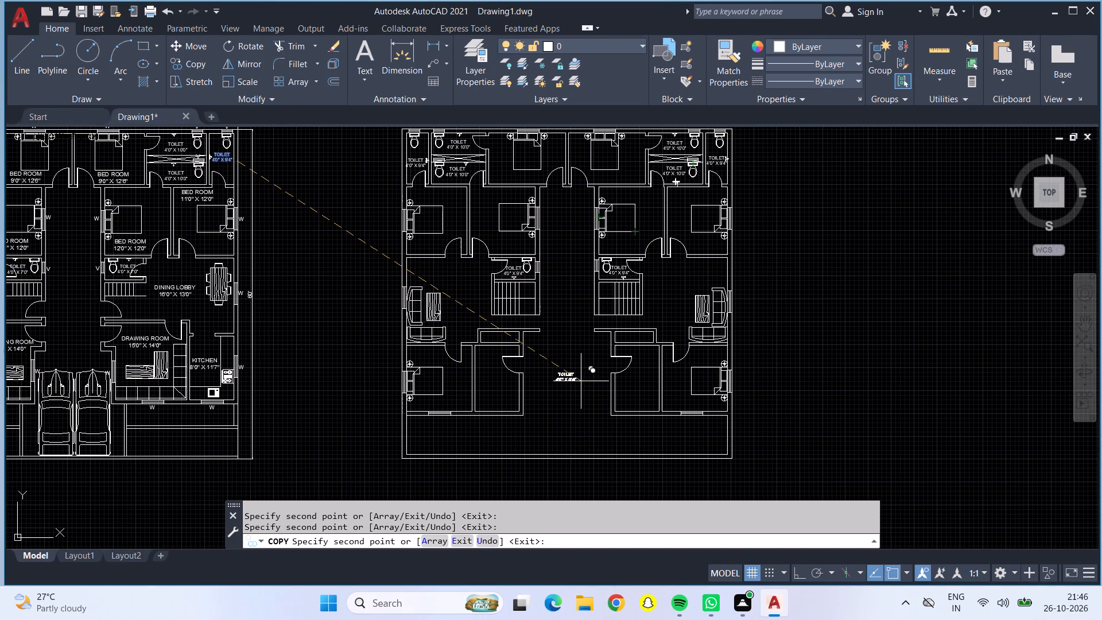
key(Escape)
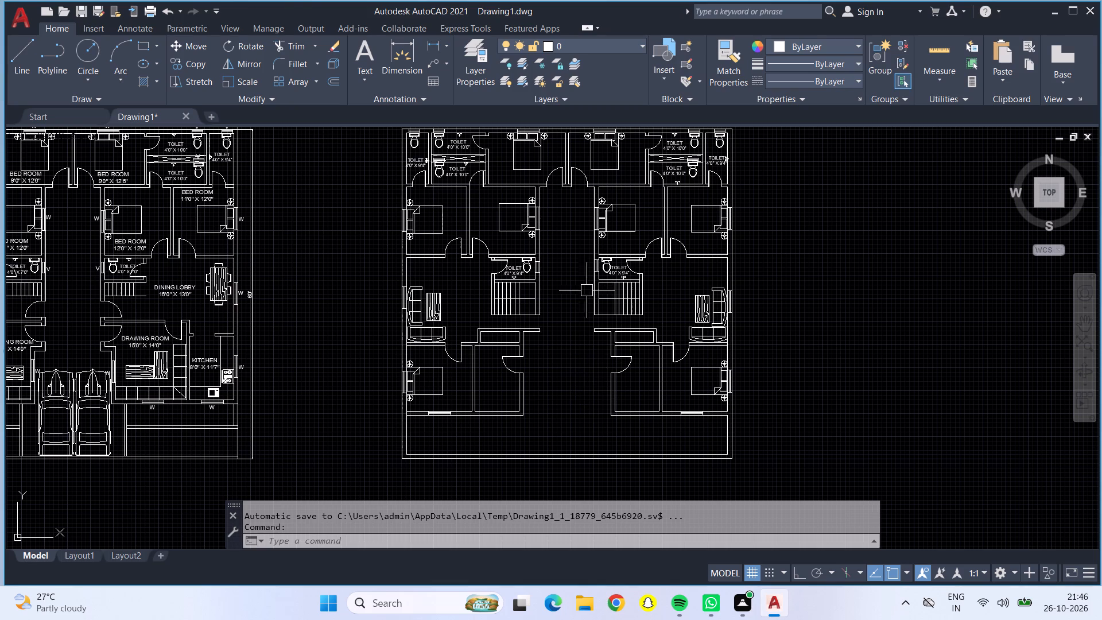
Quick-measure the small room beside the new plan's lower-left bedroom.
click(930, 60)
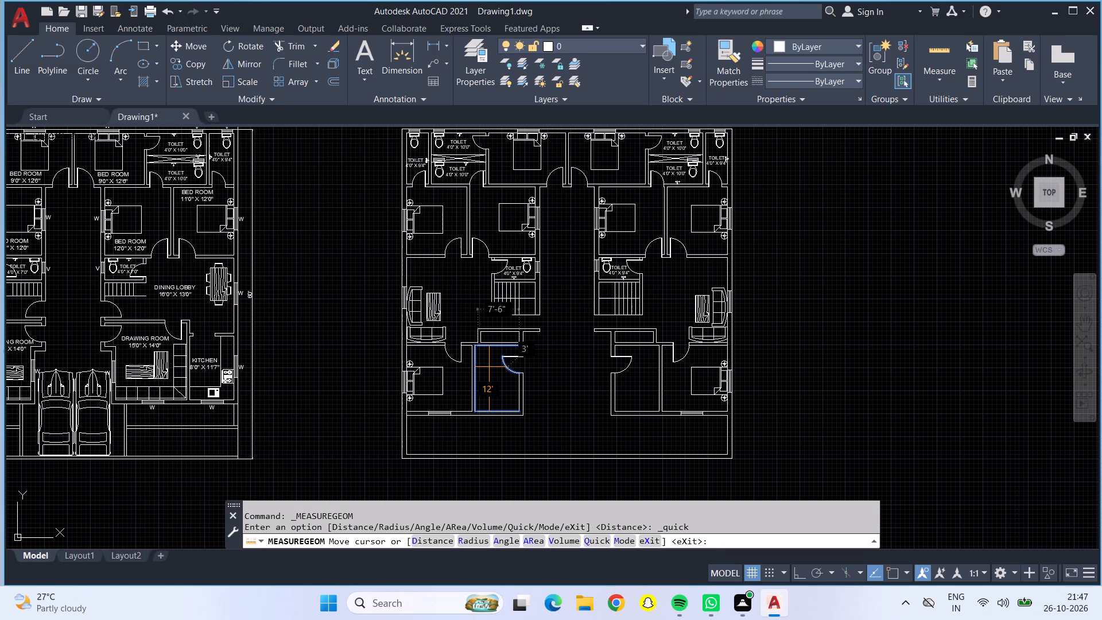
key(Escape)
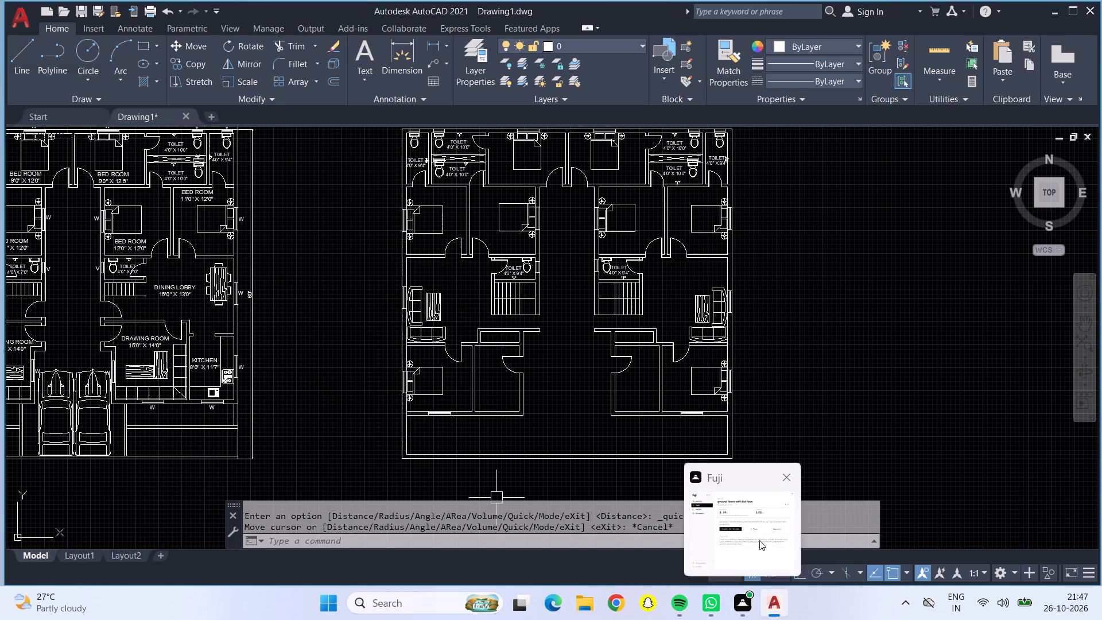
Copy the reference plan's W window label beside the outer-wall window of the new plan's left bedroom above the lobby.
scroll(243, 213, up, 2)
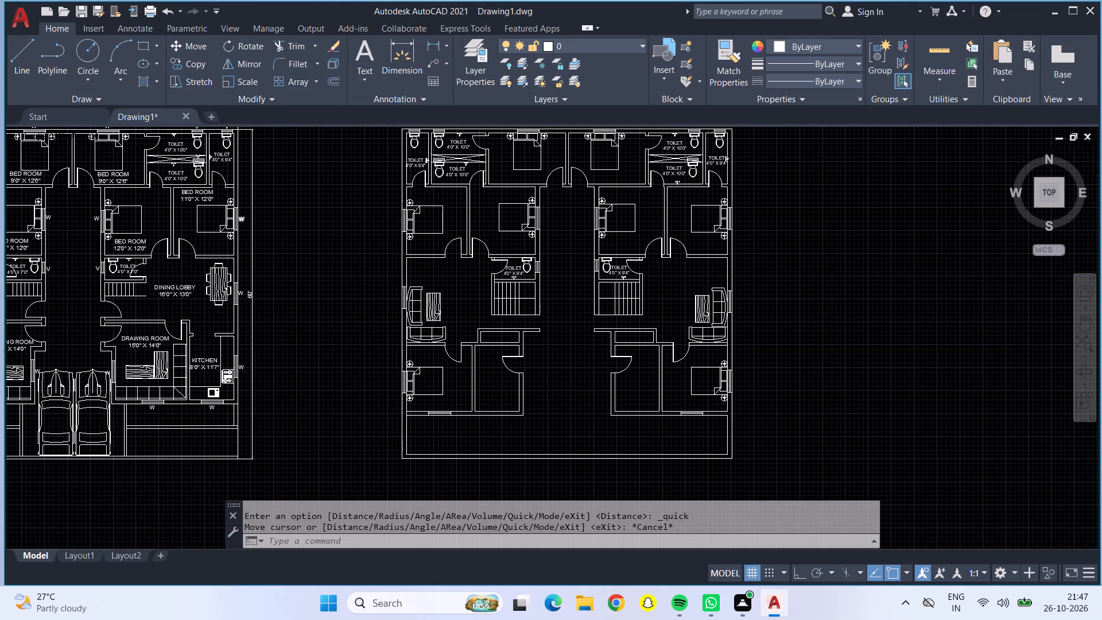
scroll(243, 213, up, 1)
click(238, 237)
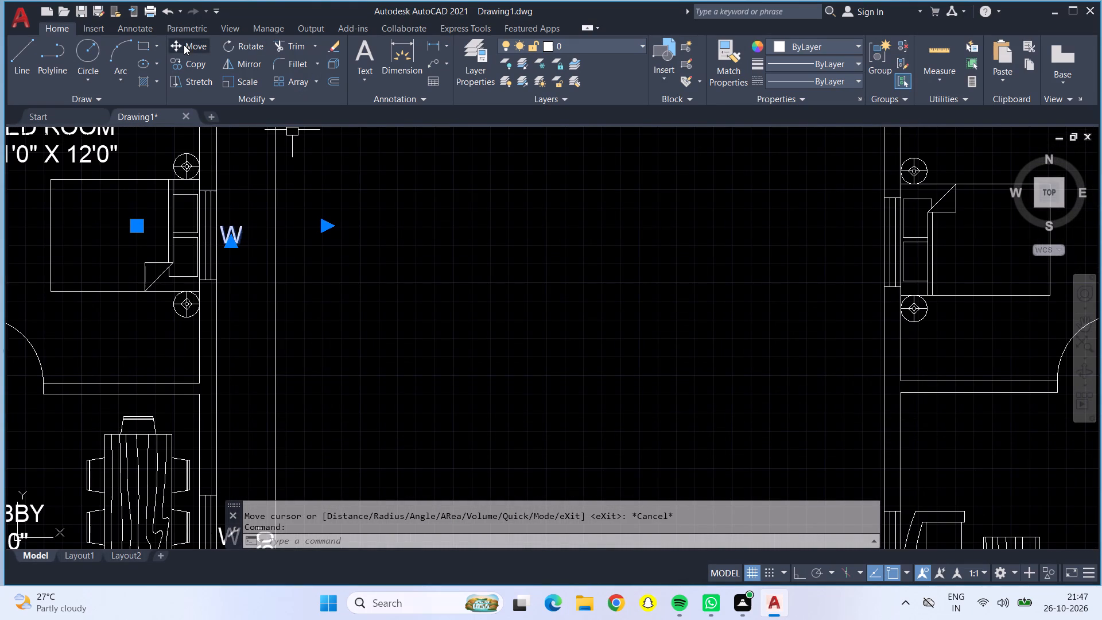
click(187, 67)
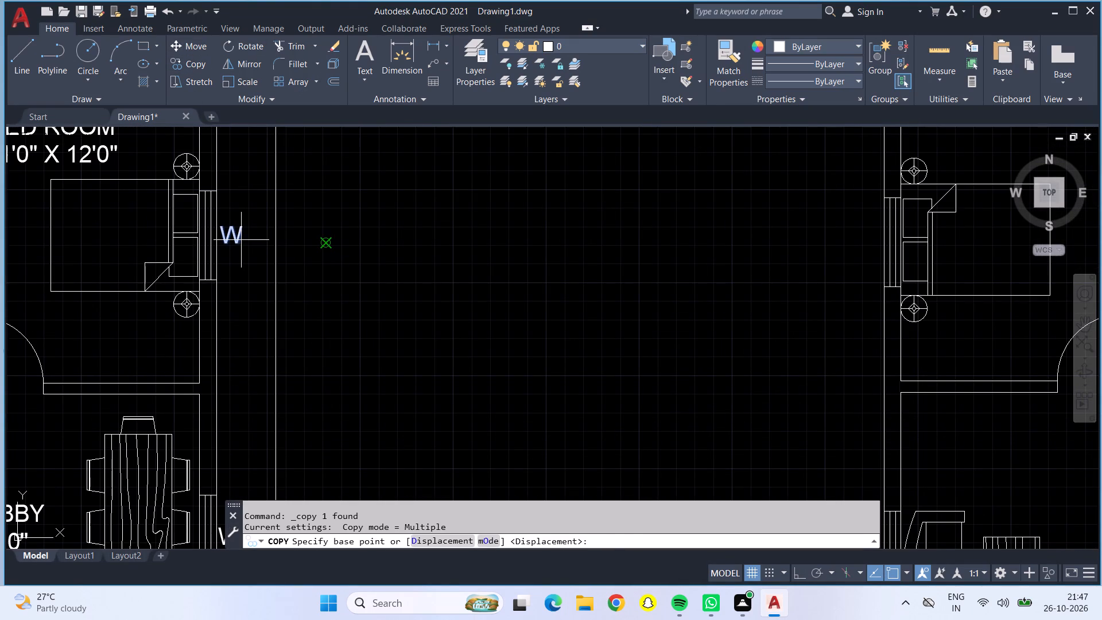
click(240, 240)
scroll(833, 295, down, 1)
scroll(911, 265, up, 2)
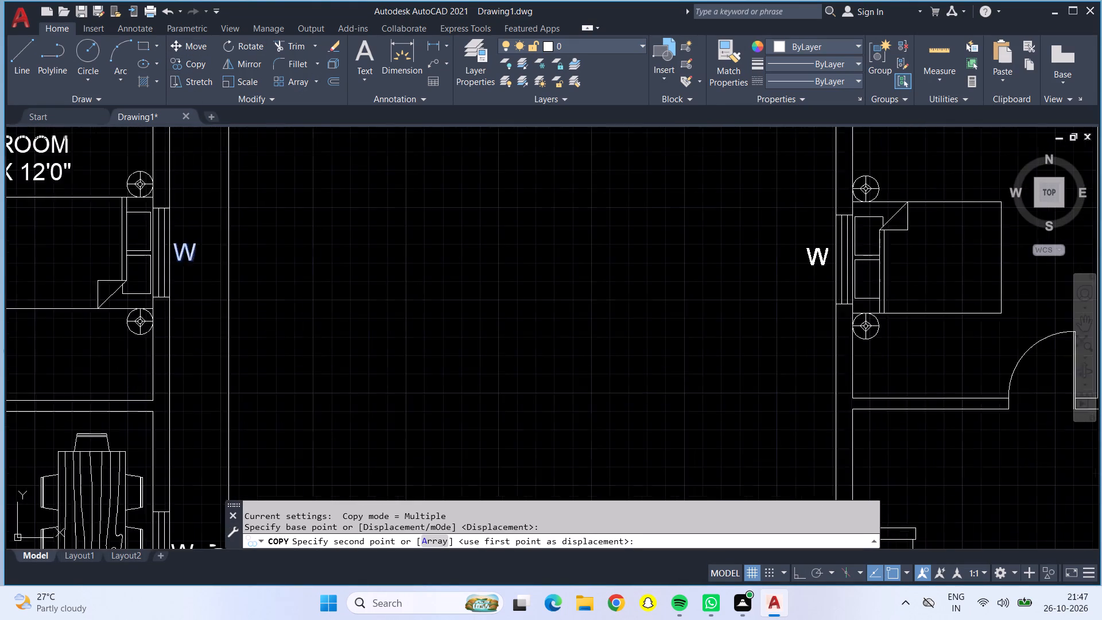
scroll(911, 265, up, 1)
click(915, 262)
Place W label copies beside the left outer-wall windows of the sofa lobby and the lower-left bedroom.
scroll(915, 269, down, 4)
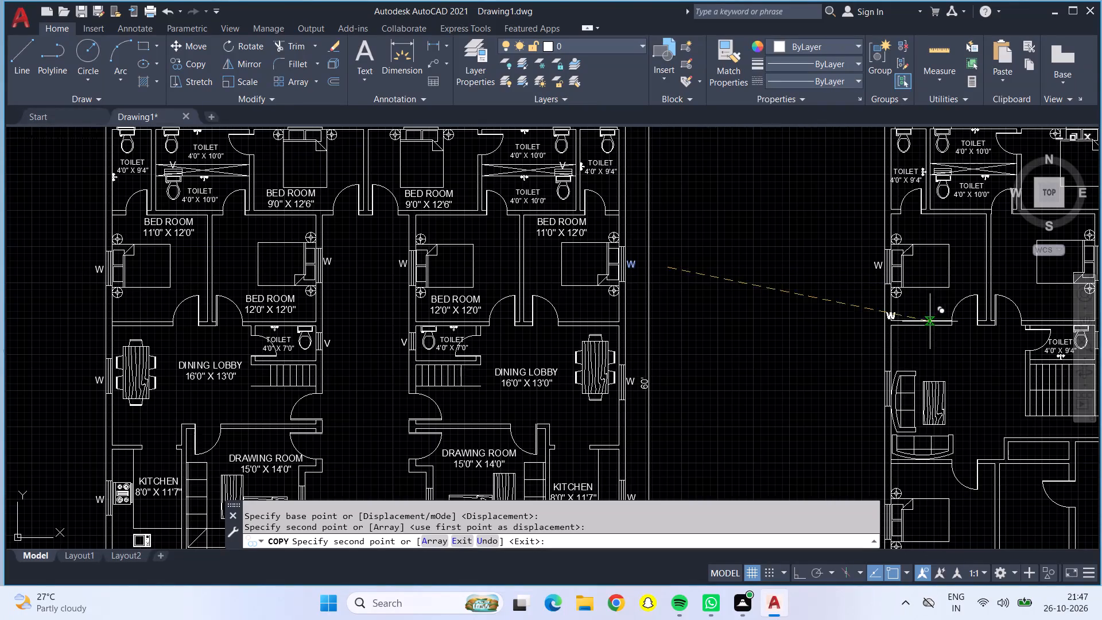
scroll(929, 389, up, 4)
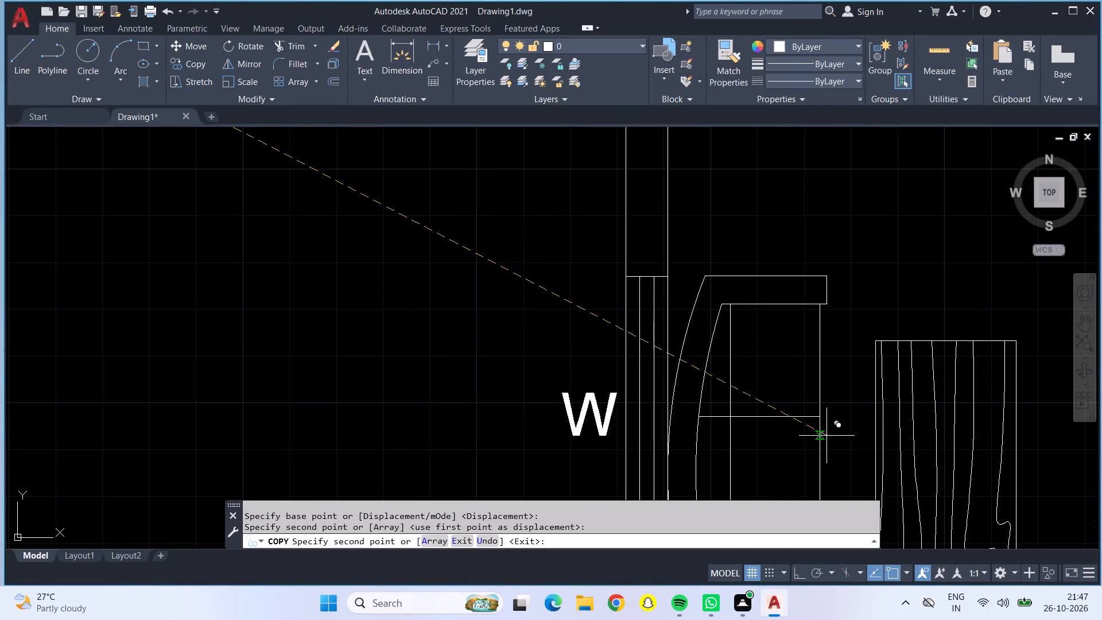
click(824, 452)
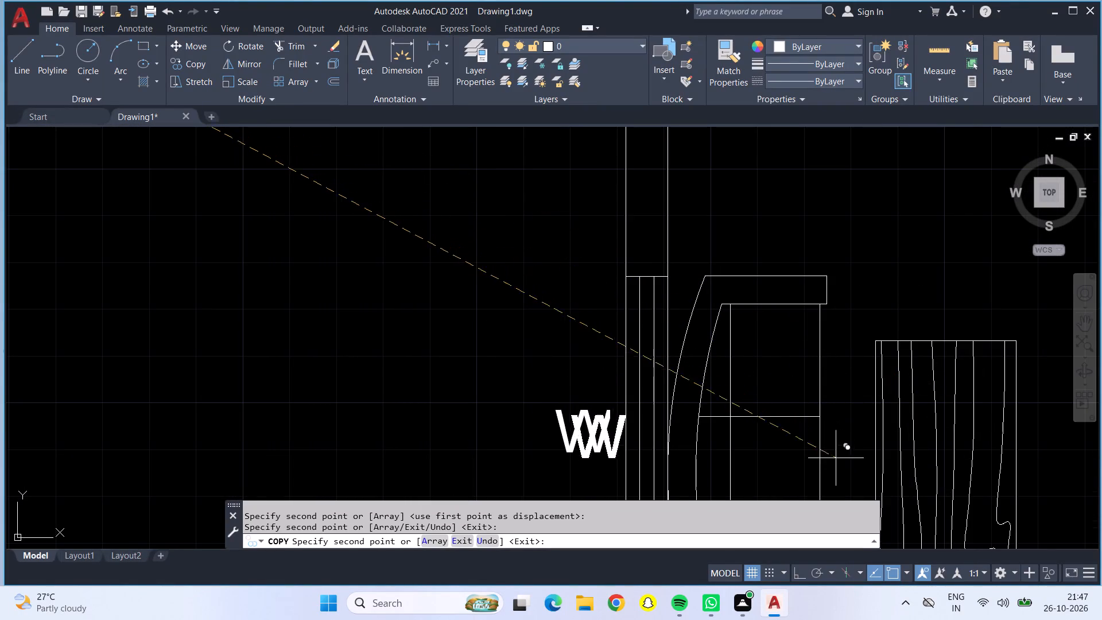
scroll(826, 450, down, 4)
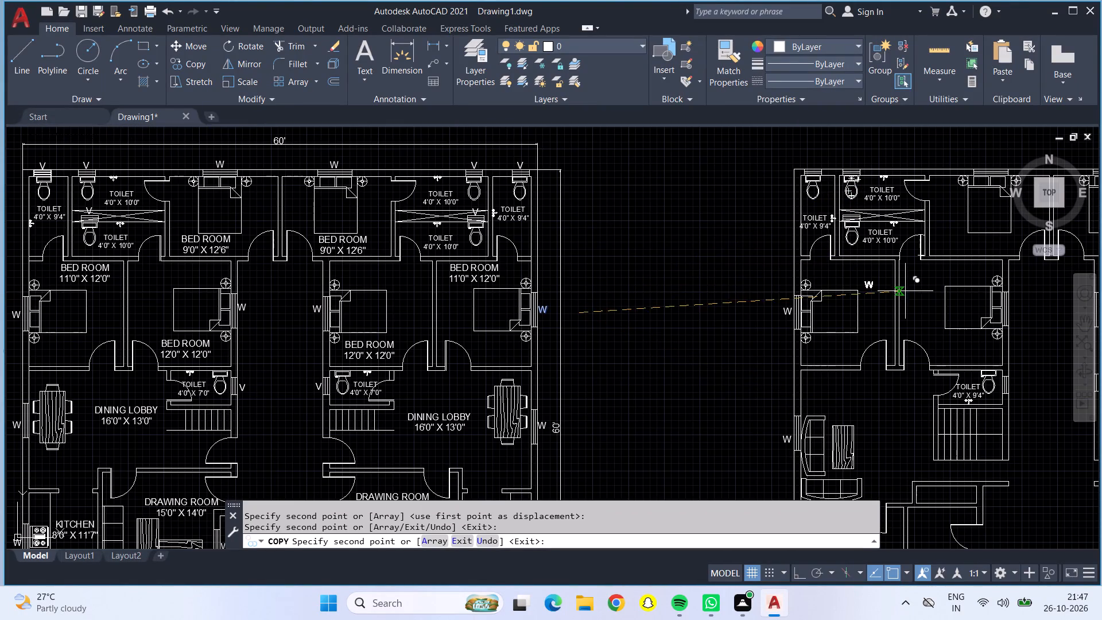
middle_drag(879, 305, 743, 251)
middle_drag(747, 377, 727, 340)
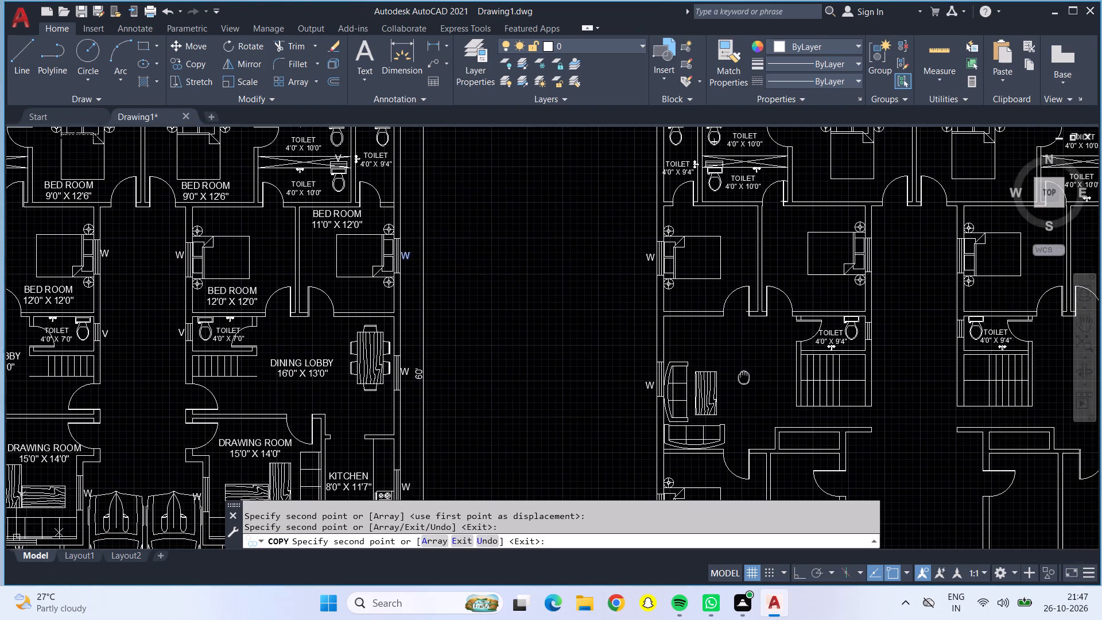
middle_drag(727, 340, 704, 243)
scroll(648, 385, up, 5)
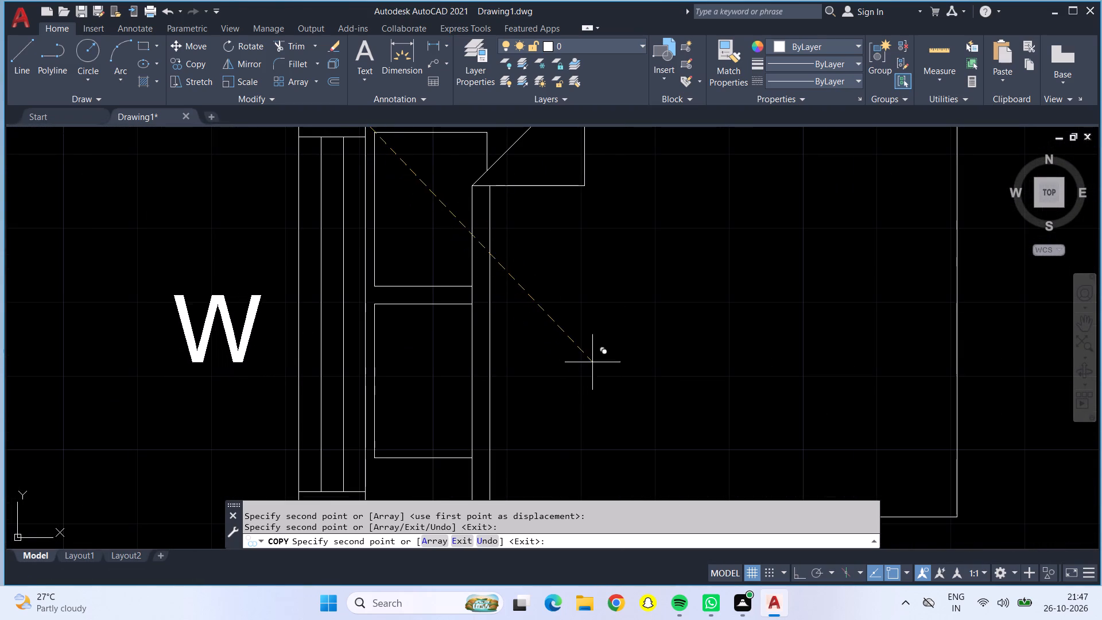
click(611, 374)
Place W label copies below the bottom-wall windows of the lower-left and lower-right bedrooms.
scroll(615, 375, down, 5)
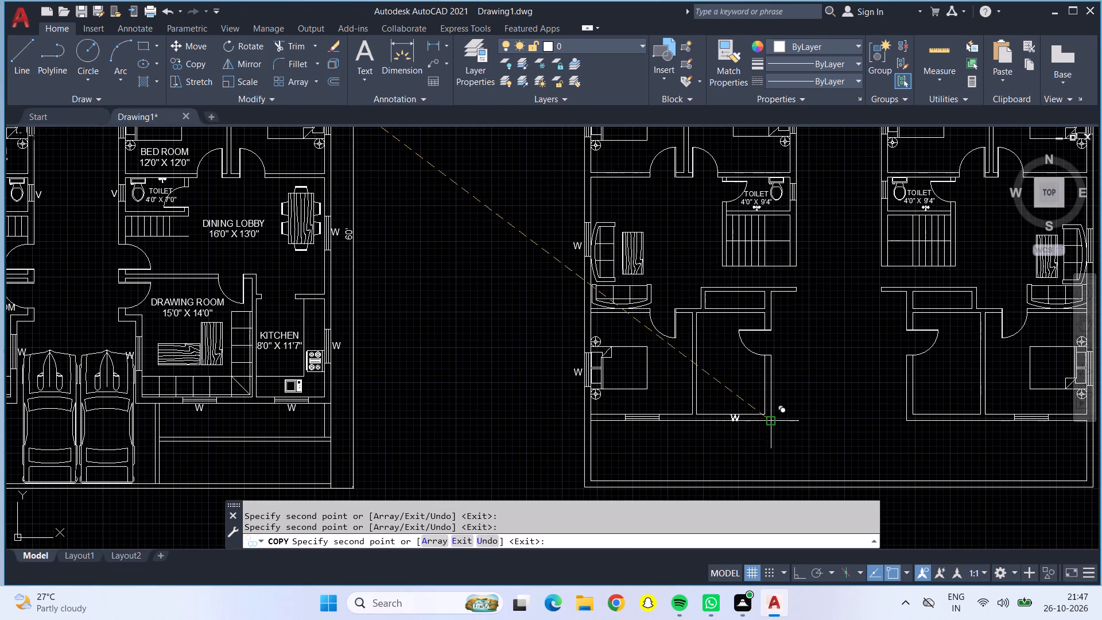
scroll(687, 429, up, 4)
click(635, 436)
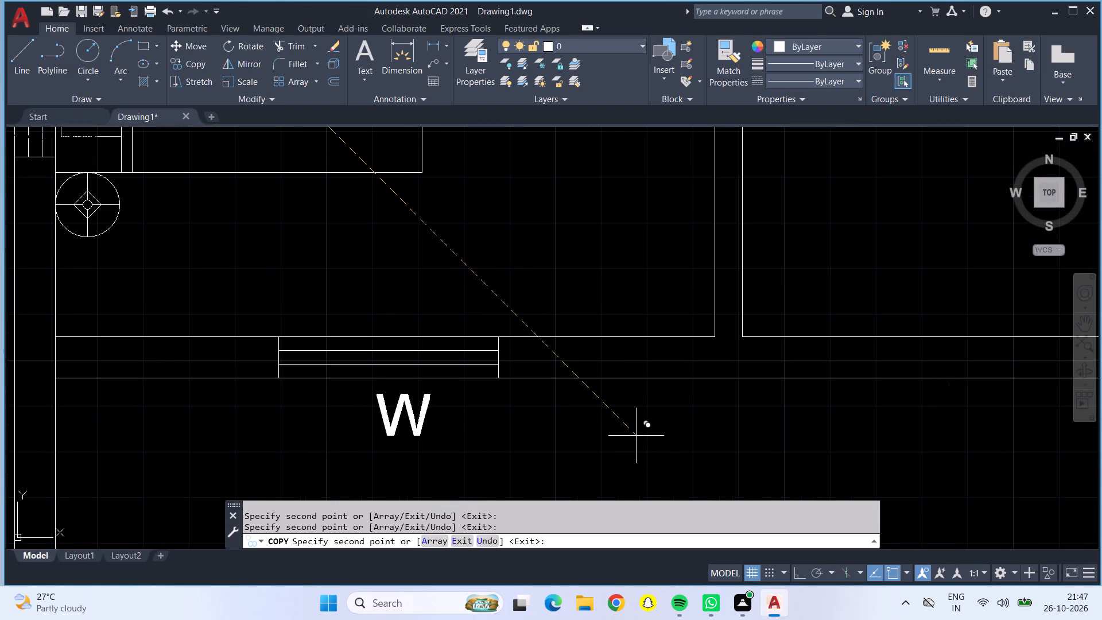
scroll(674, 437, down, 5)
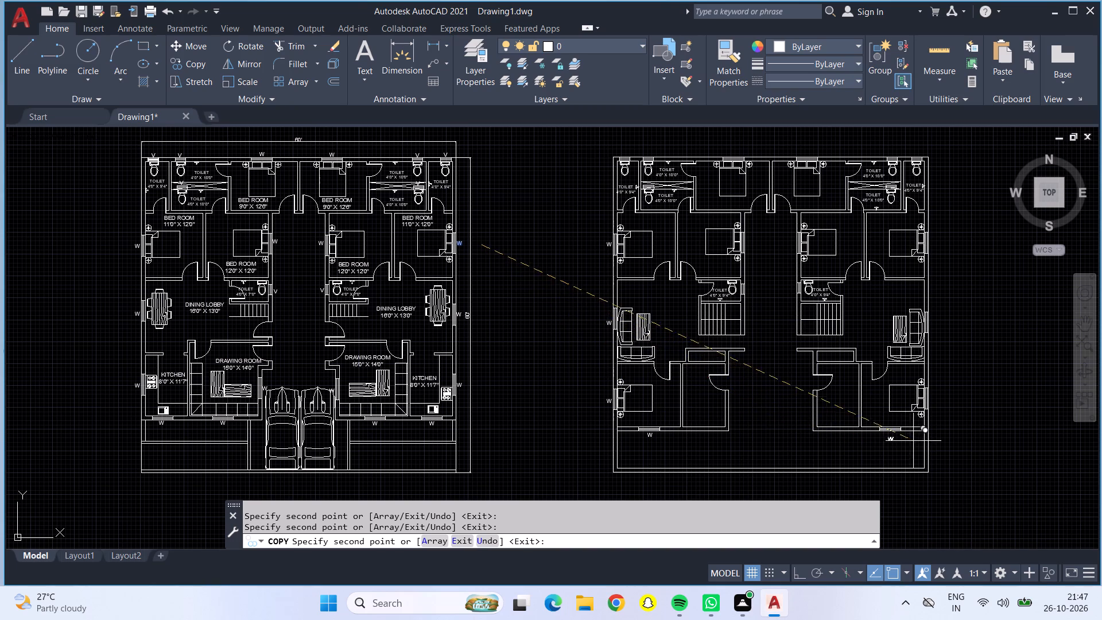
scroll(915, 441, up, 4)
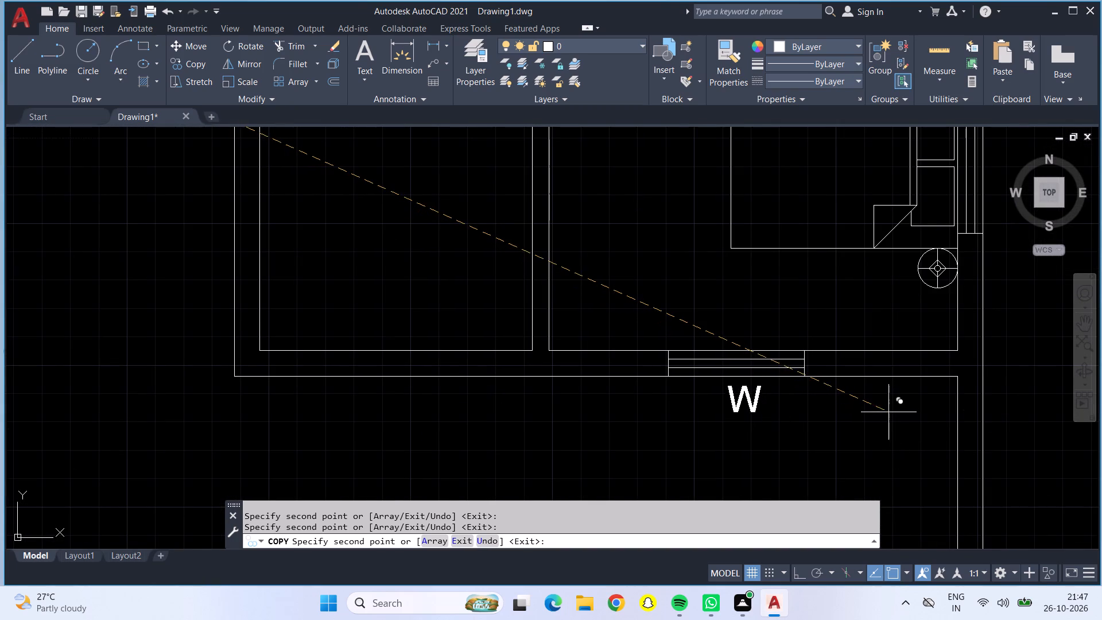
click(888, 412)
Place W label copies beside the three right outer-wall windows, at the lower bedroom, the sofa lobby and the bedroom above it.
scroll(901, 412, down, 3)
scroll(953, 358, up, 4)
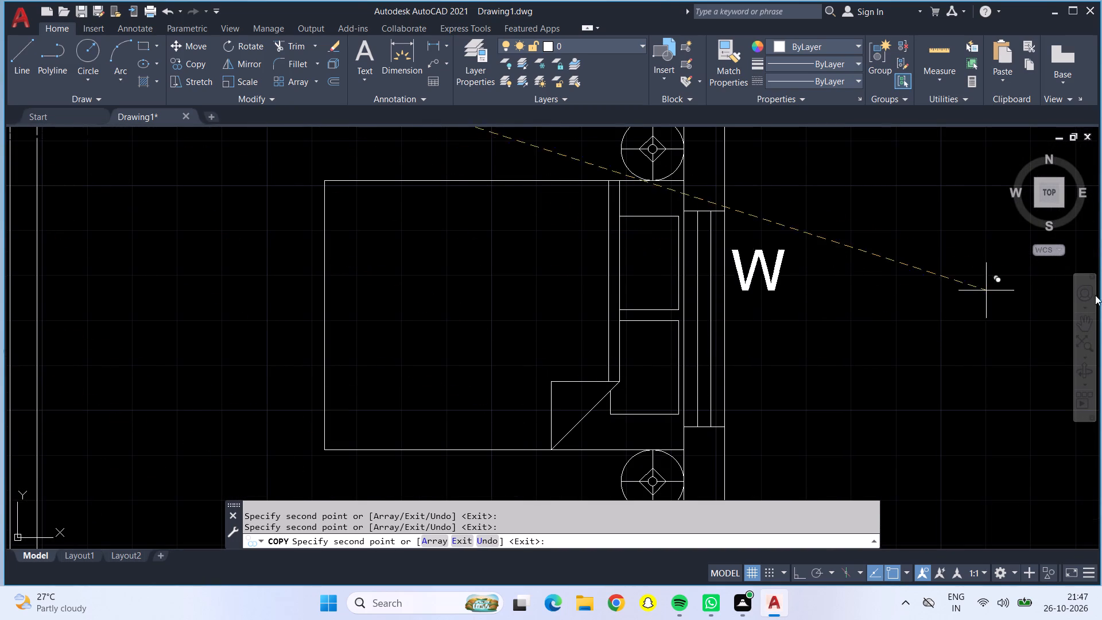
click(993, 335)
scroll(993, 335, down, 4)
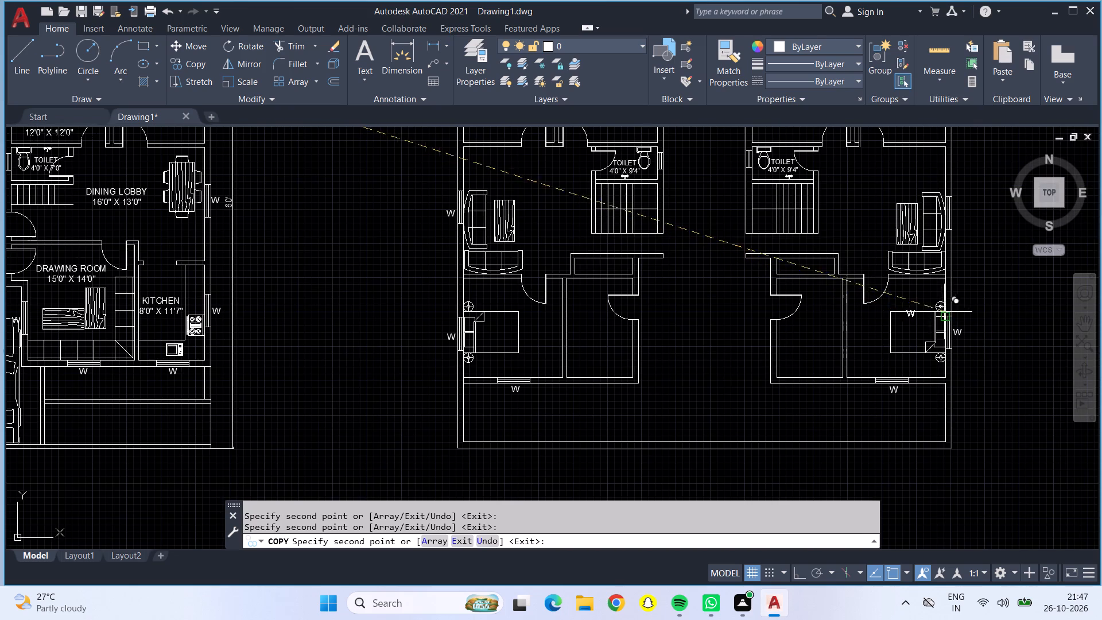
middle_drag(887, 264, 463, 440)
scroll(537, 393, up, 5)
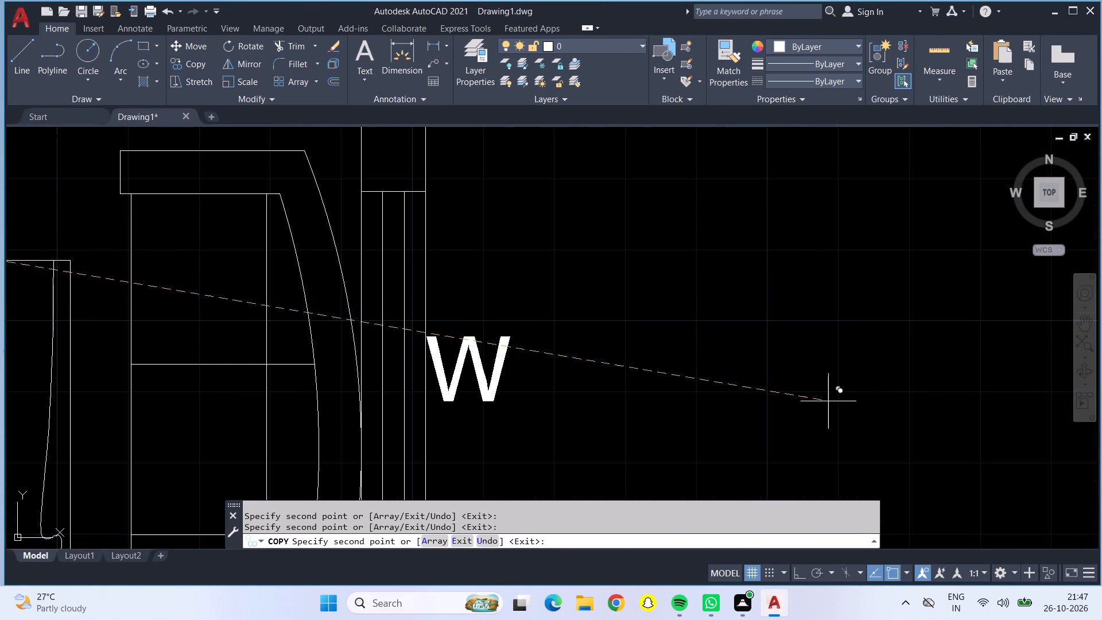
scroll(840, 414, down, 1)
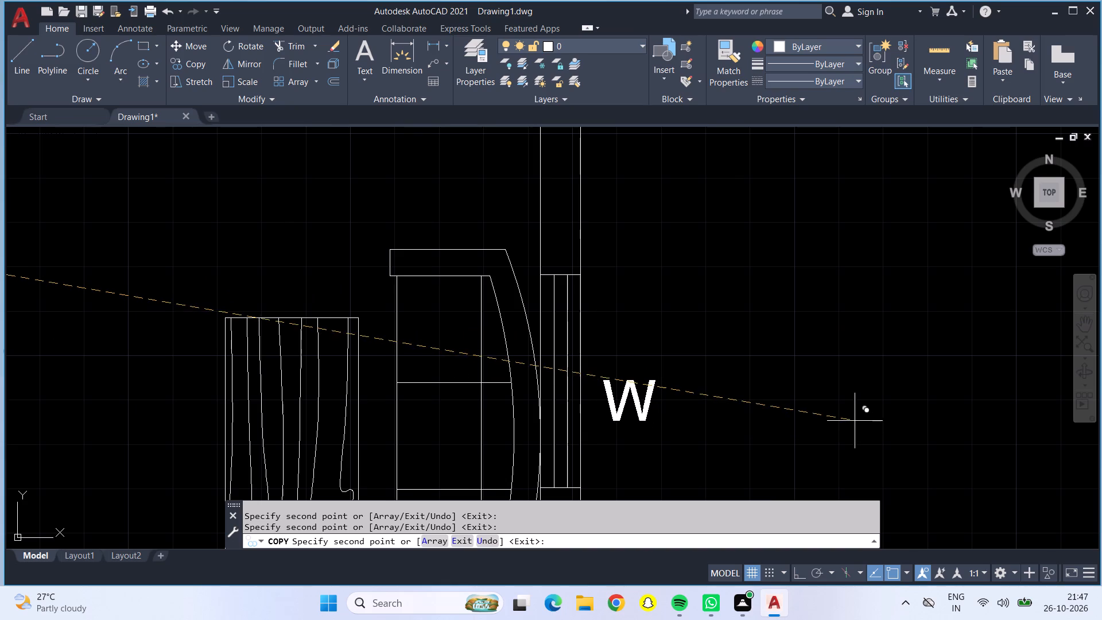
click(849, 412)
scroll(849, 412, down, 5)
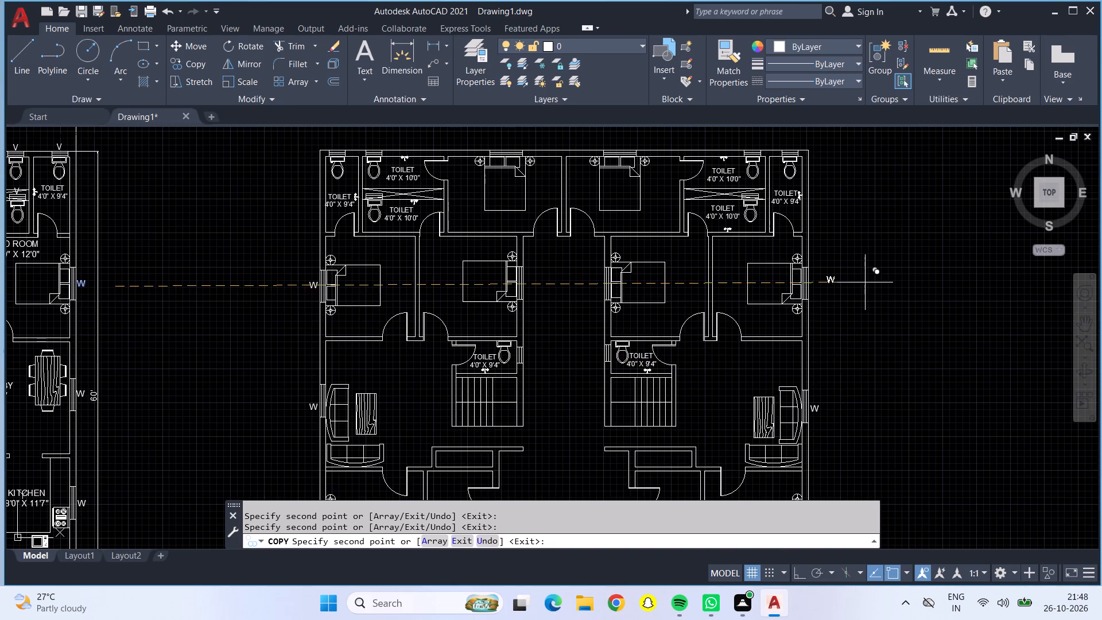
scroll(865, 282, up, 4)
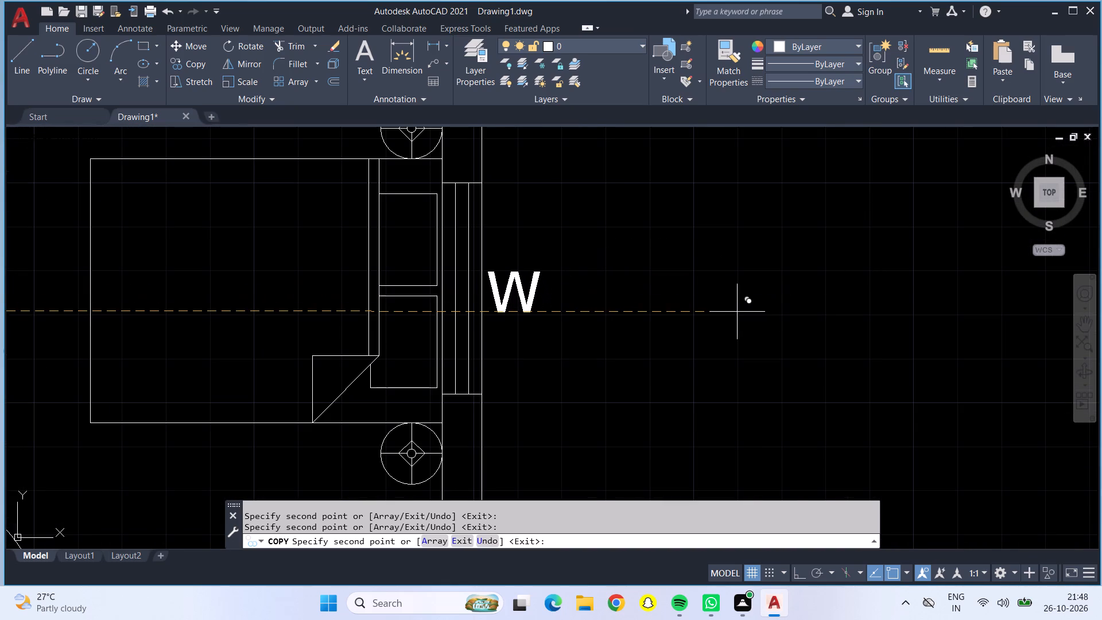
click(740, 311)
Place W label copies beside the two inner bedroom windows that face each other across the central passage.
scroll(740, 311, down, 3)
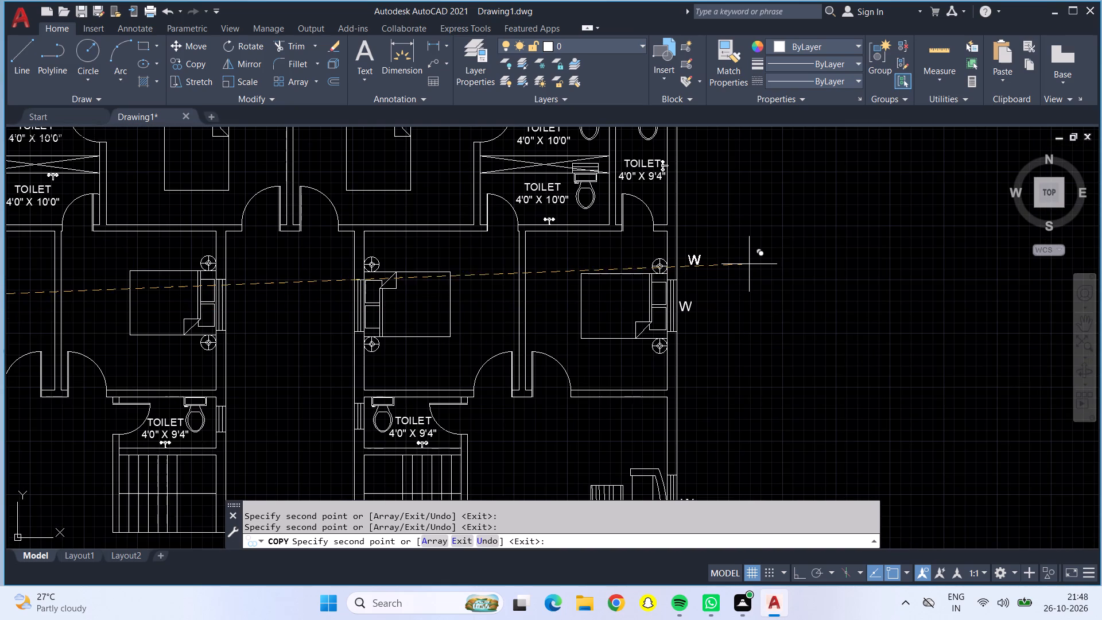
scroll(395, 297, up, 3)
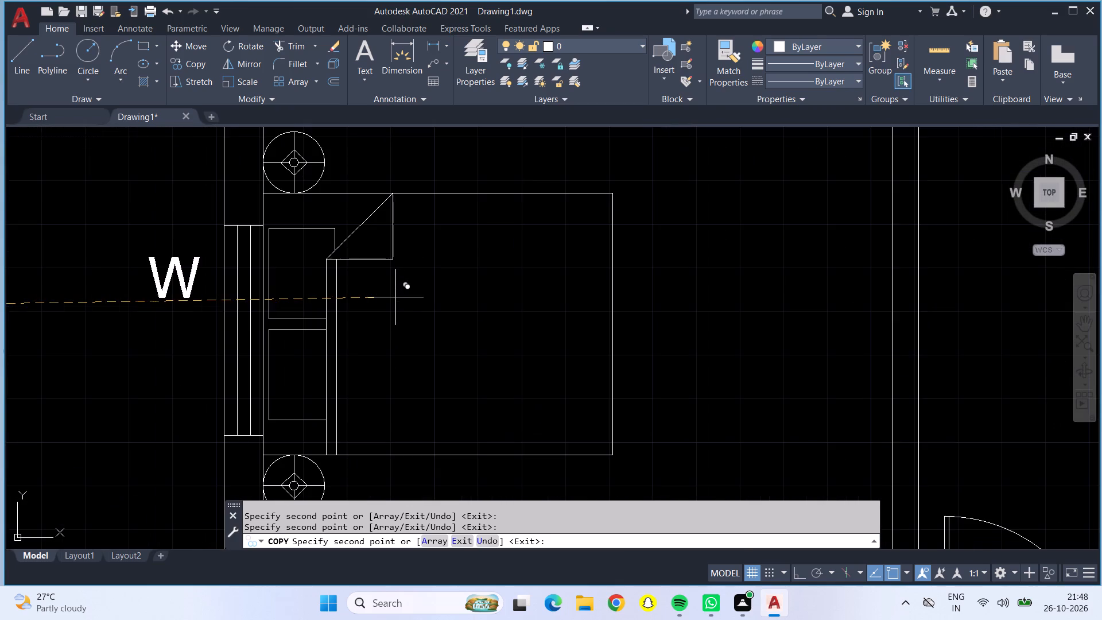
click(413, 358)
scroll(417, 359, down, 3)
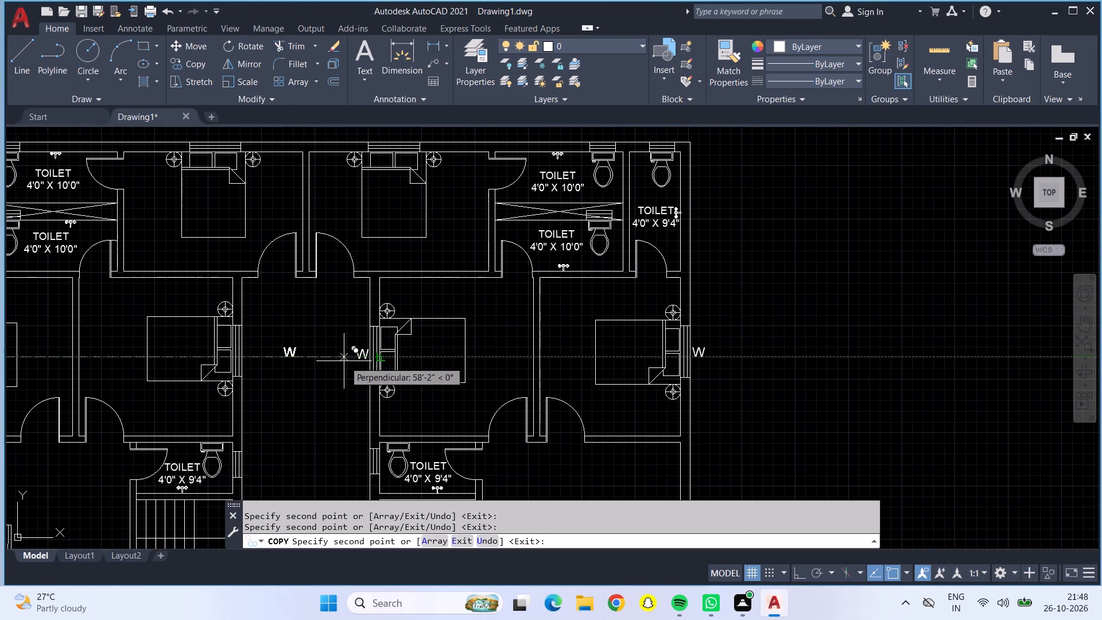
scroll(309, 367, up, 2)
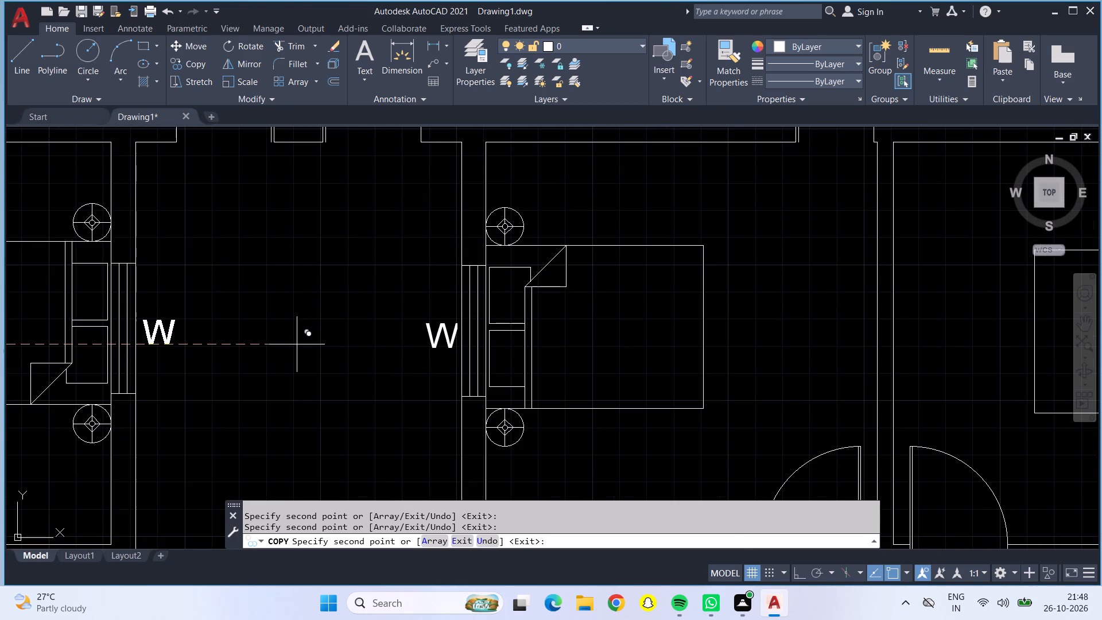
click(294, 344)
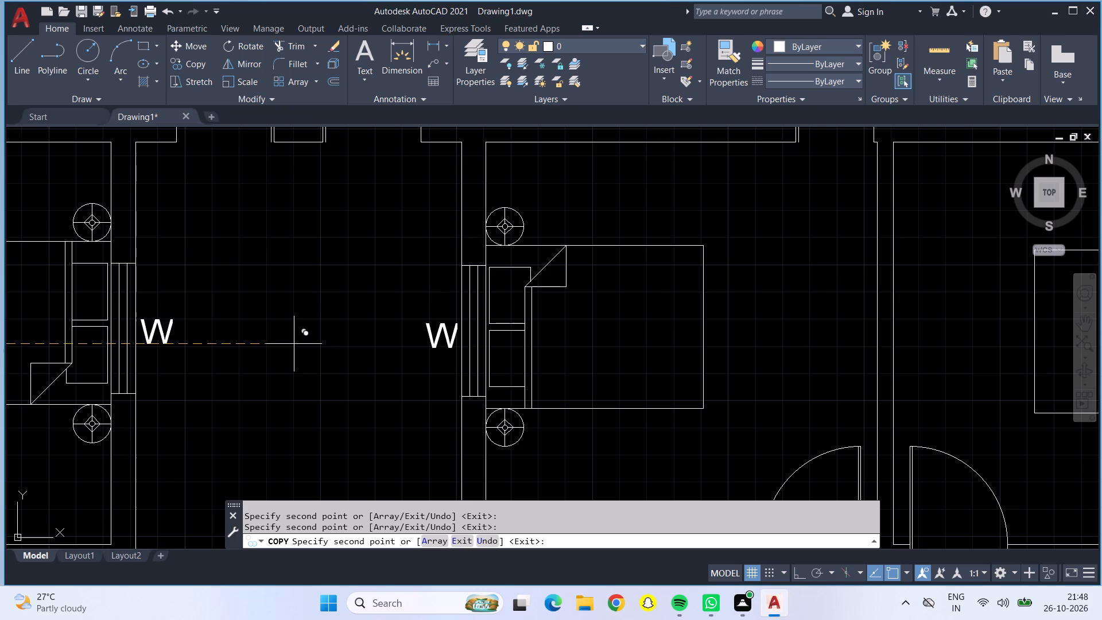
Place W label copies above the top-wall windows of the two upper middle bedrooms and finish copying.
scroll(303, 343, down, 1)
scroll(357, 405, down, 1)
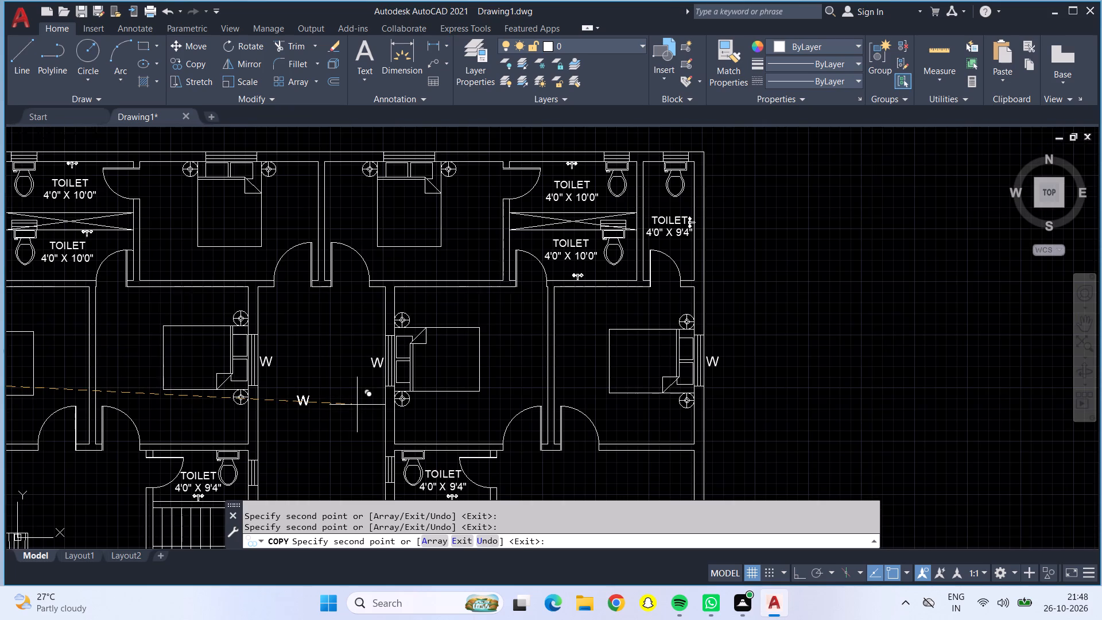
middle_drag(375, 419, 396, 368)
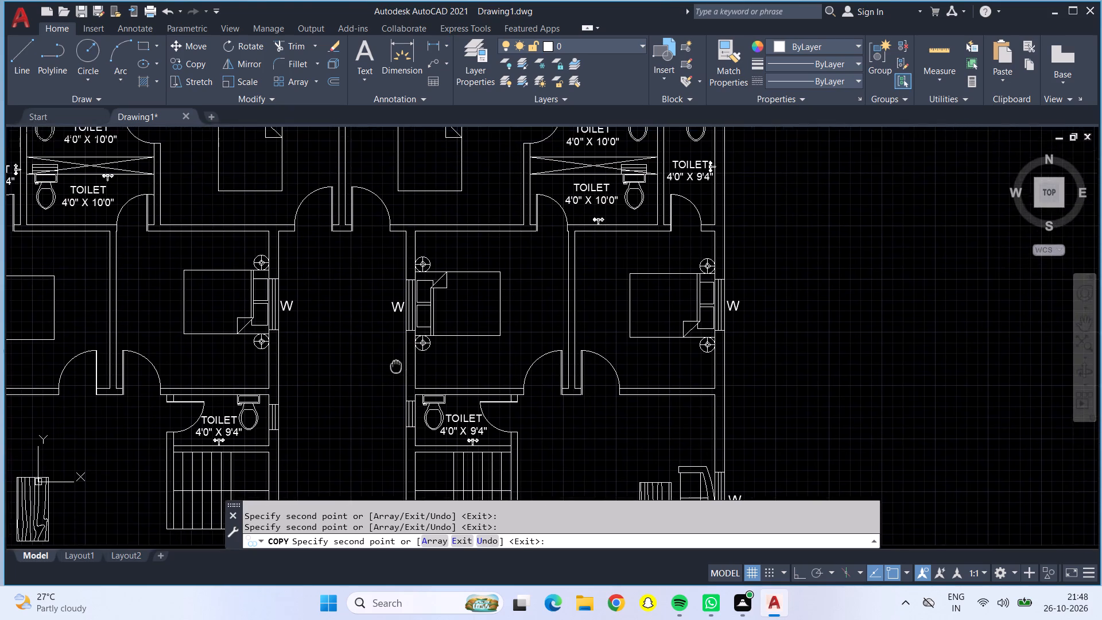
middle_drag(396, 368, 390, 487)
scroll(476, 199, up, 3)
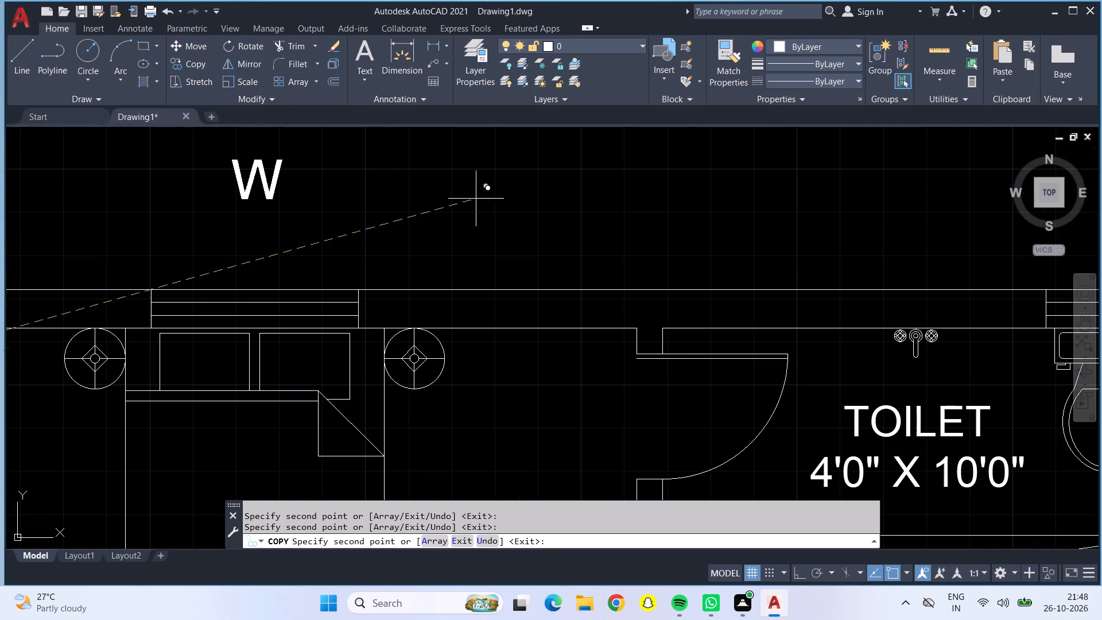
click(480, 280)
scroll(552, 278, down, 2)
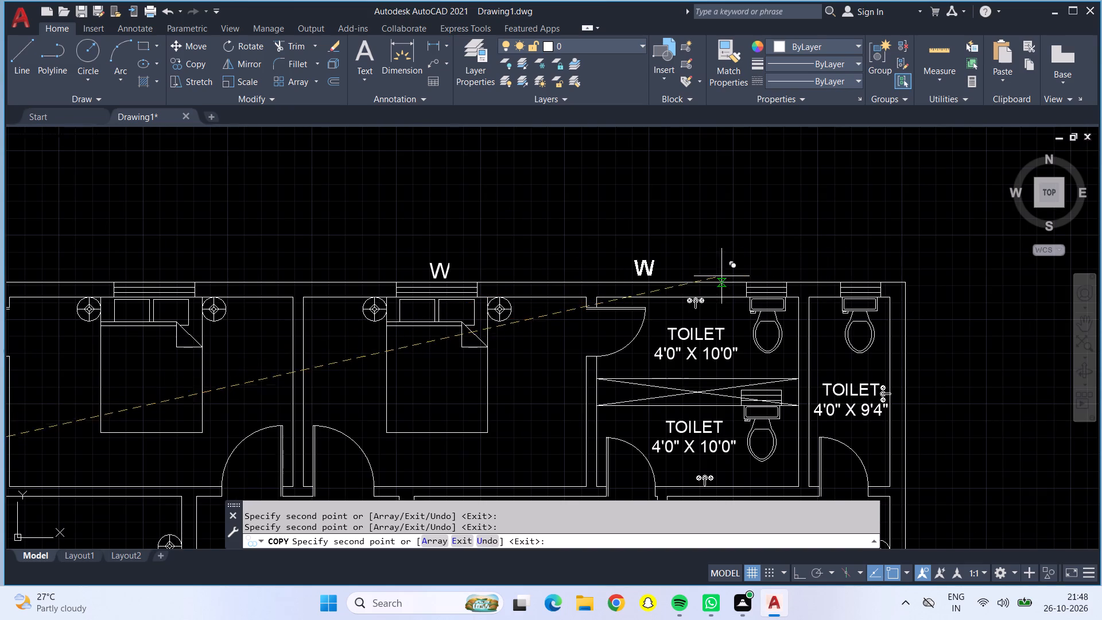
scroll(240, 279, up, 2)
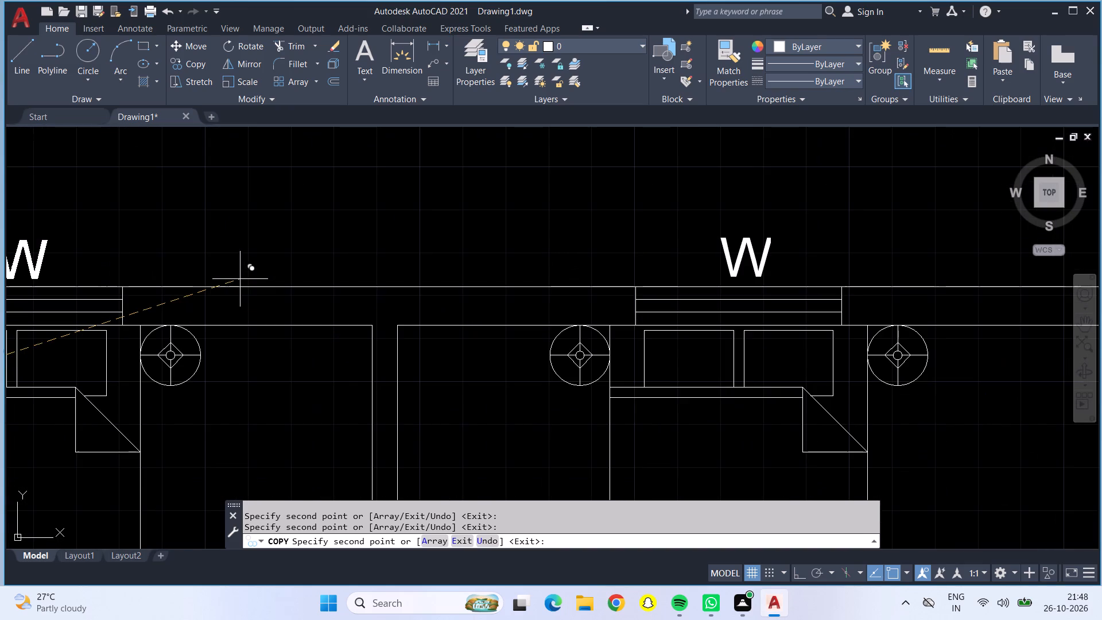
scroll(250, 272, up, 1)
middle_drag(250, 272, 601, 280)
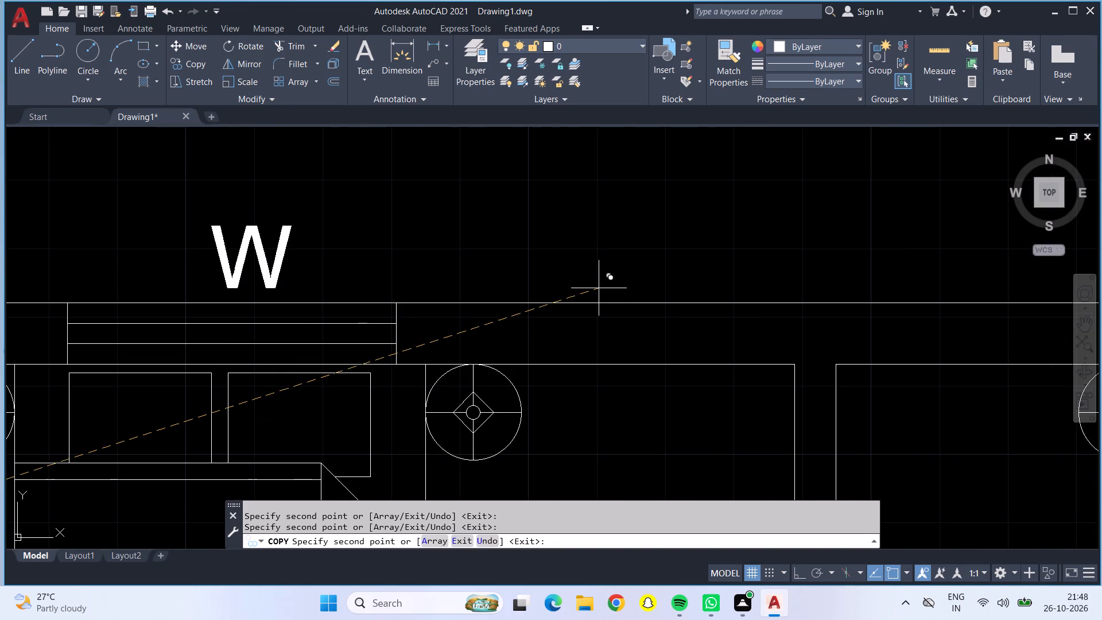
click(593, 290)
scroll(585, 292, down, 5)
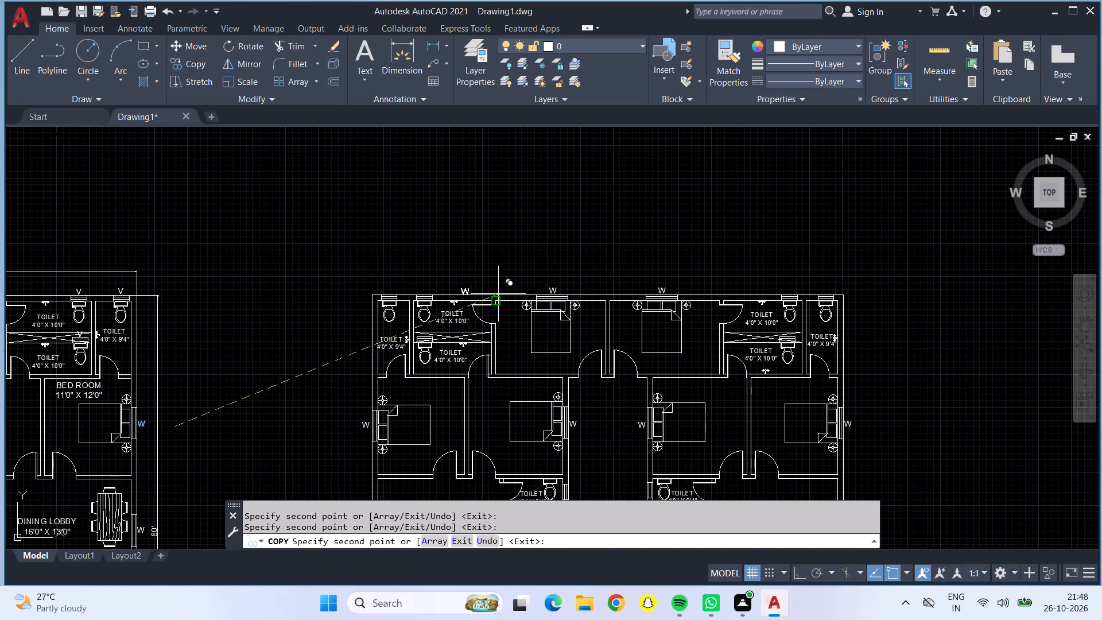
middle_drag(653, 400, 571, 184)
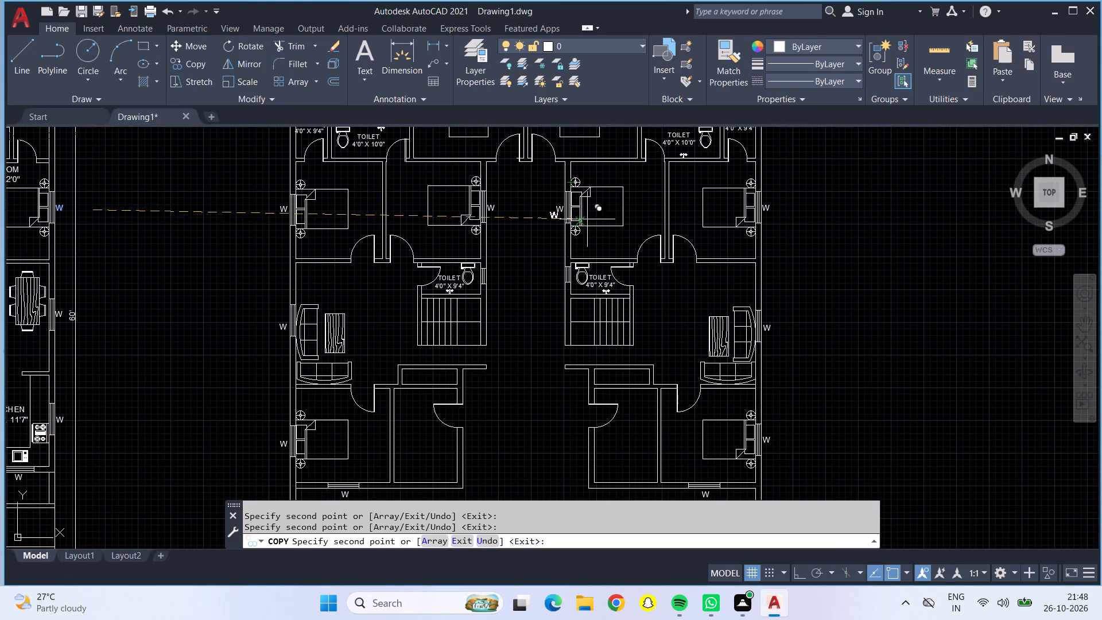
middle_drag(556, 425, 546, 386)
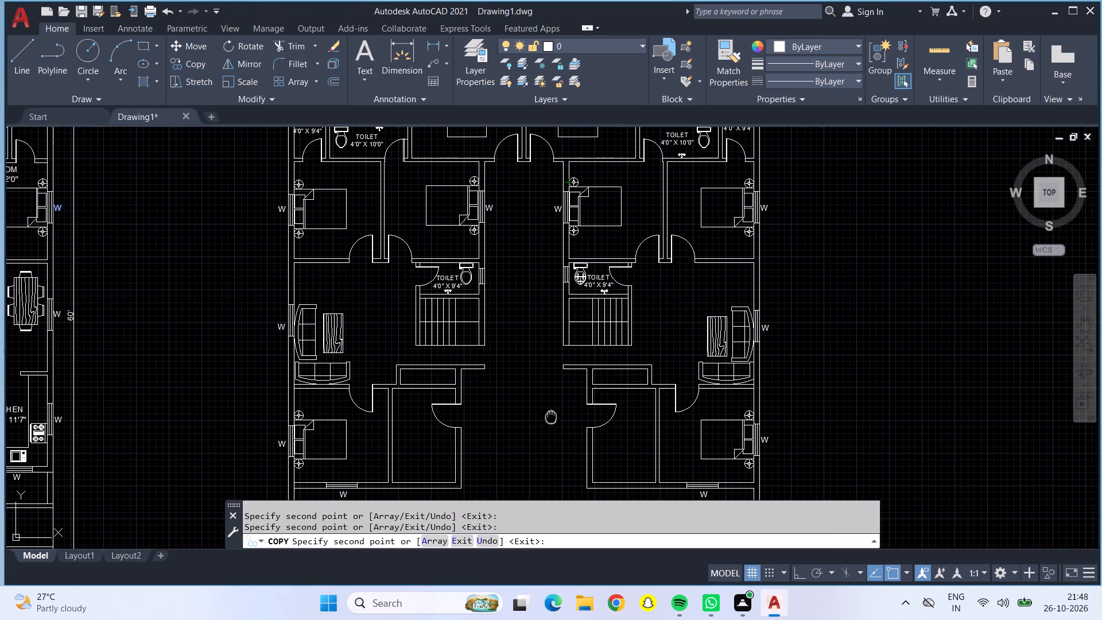
middle_drag(546, 386, 581, 387)
key(Escape)
scroll(566, 333, down, 1)
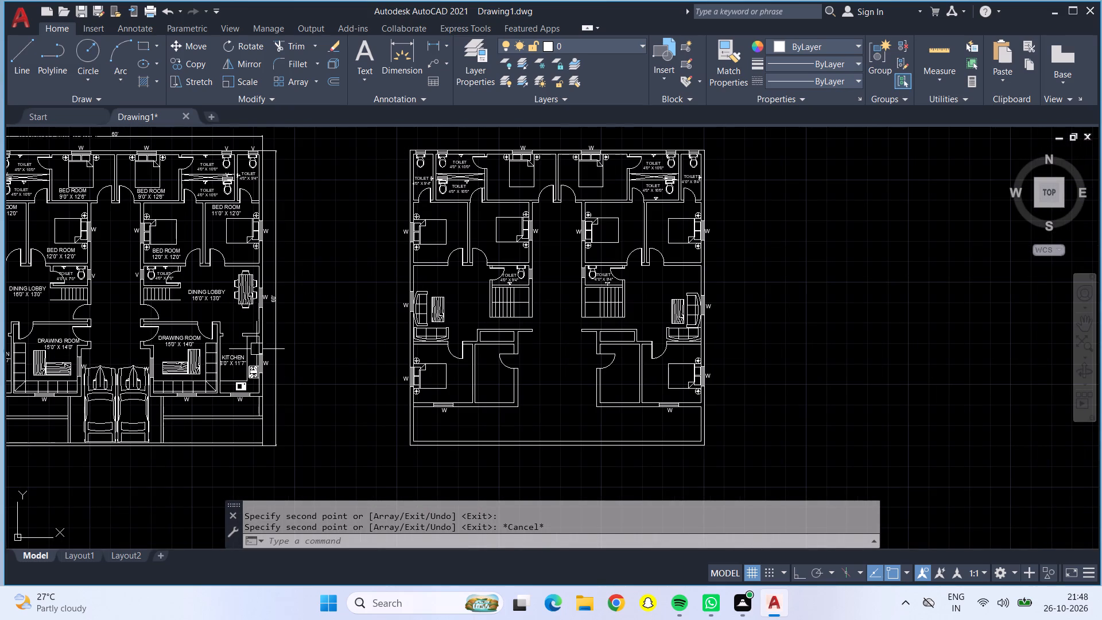
Copy the V label from the reference plan to above the two top-wall toilet ventilators in the second floor plan's upper-left corner.
scroll(250, 146, up, 4)
click(261, 151)
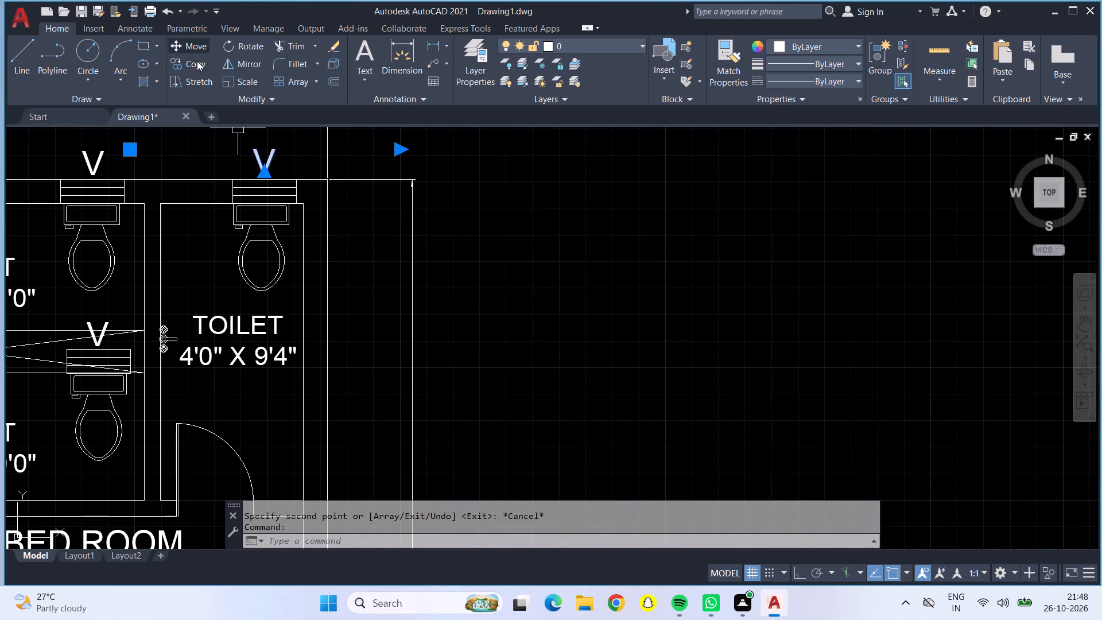
click(204, 69)
click(256, 164)
scroll(434, 203, down, 3)
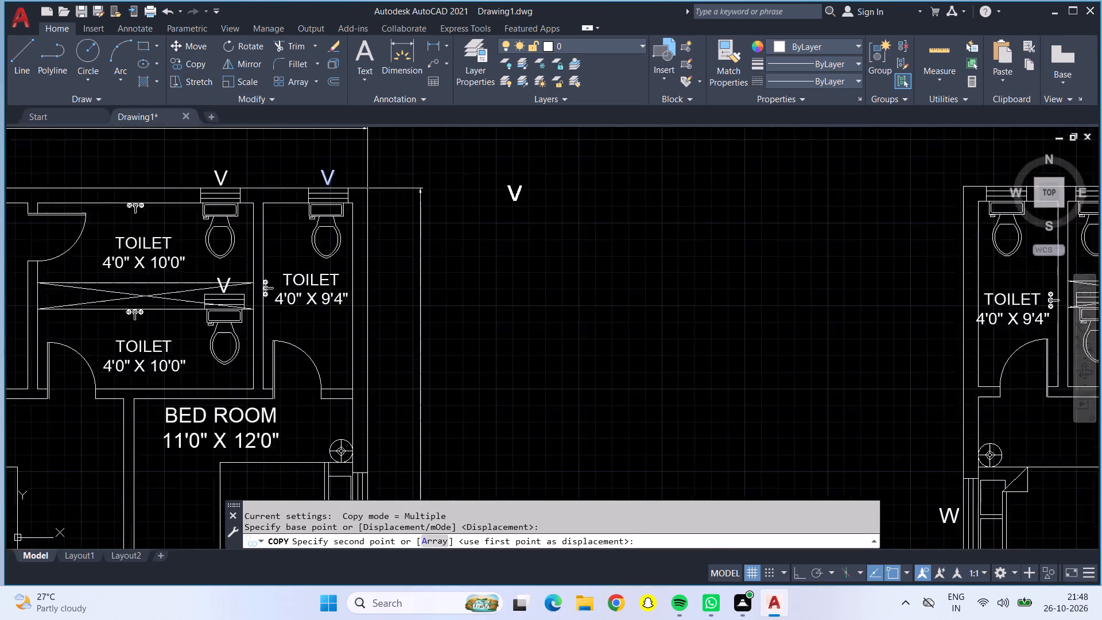
scroll(436, 203, down, 1)
scroll(565, 187, up, 4)
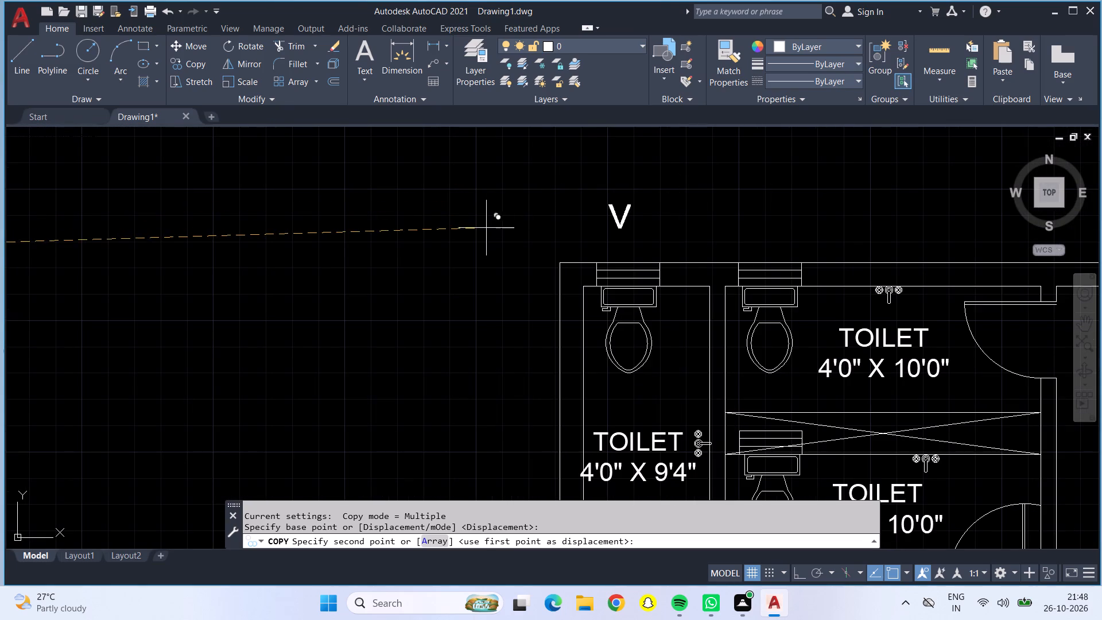
click(488, 257)
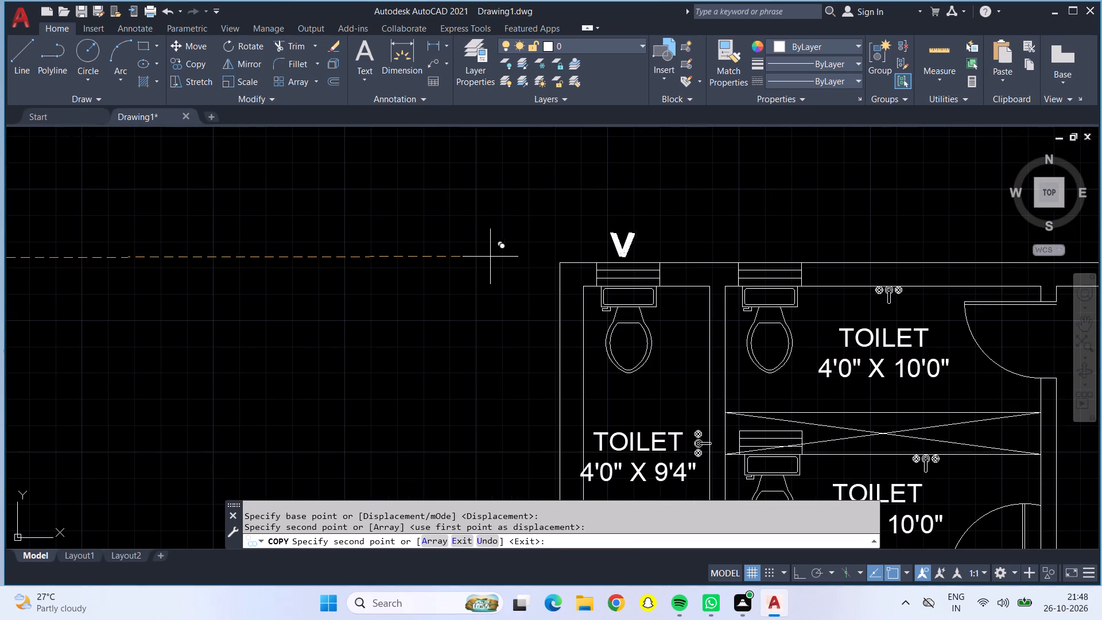
click(637, 258)
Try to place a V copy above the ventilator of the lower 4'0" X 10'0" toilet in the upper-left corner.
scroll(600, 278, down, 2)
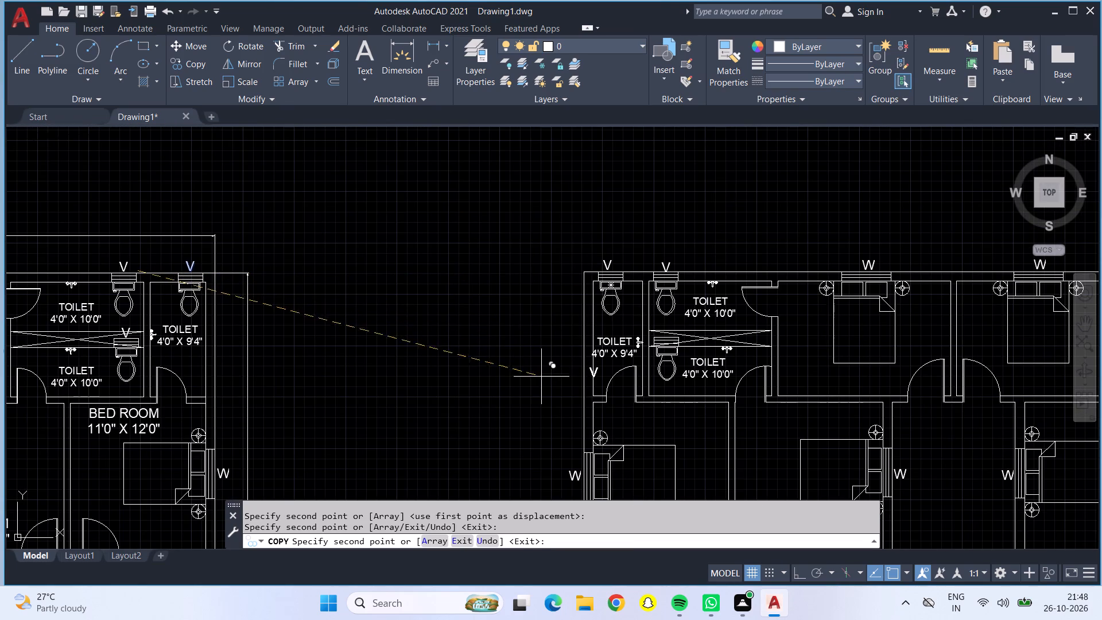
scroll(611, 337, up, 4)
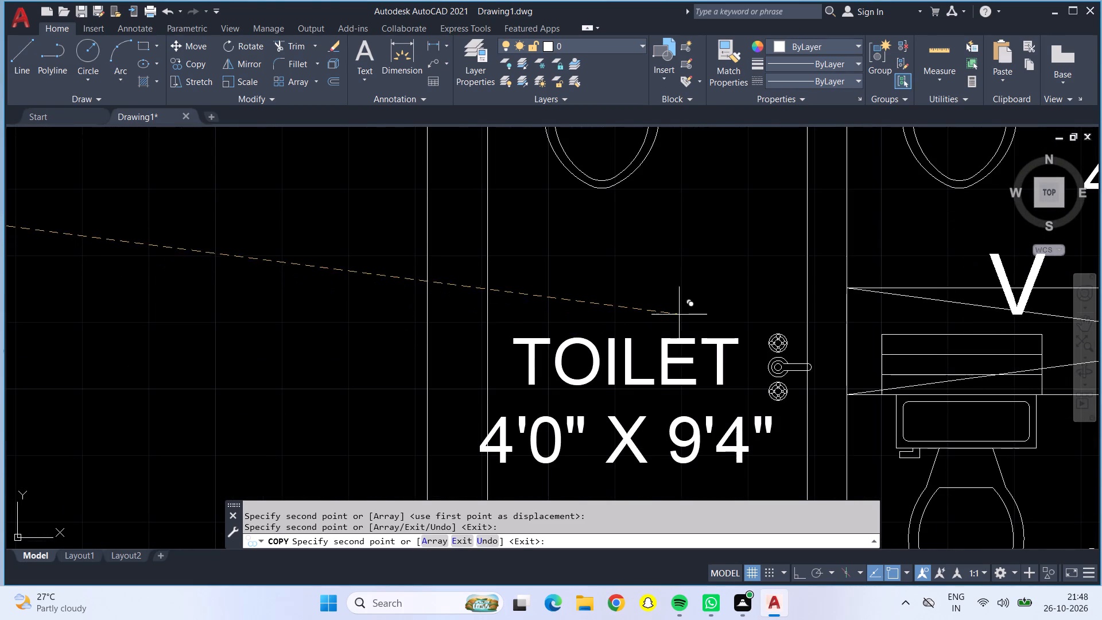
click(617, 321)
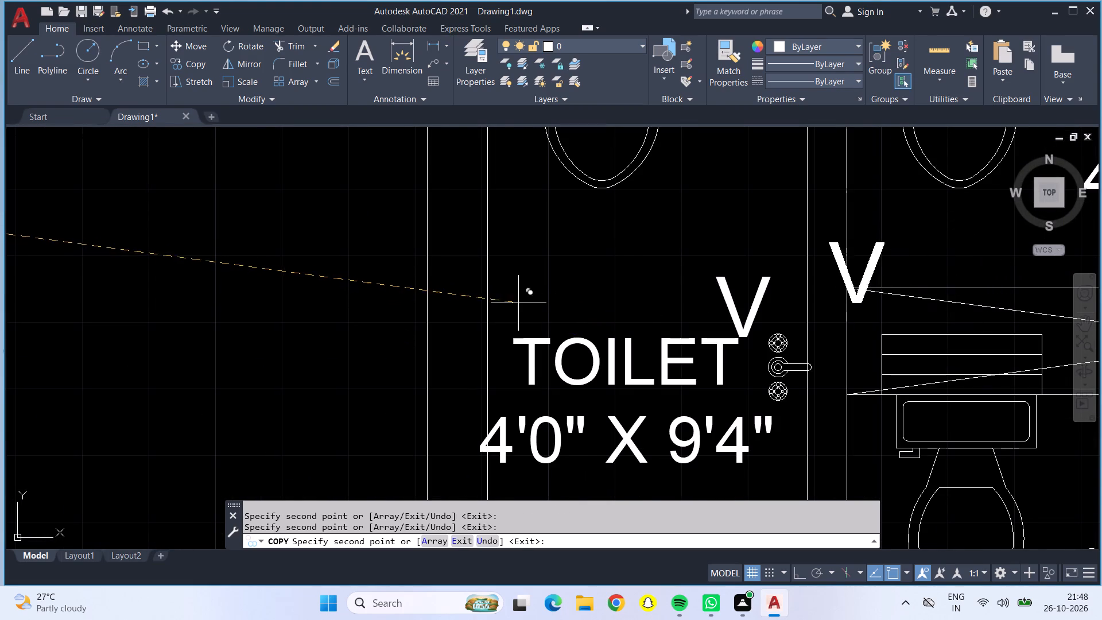
Place V copies above the ventilators of the three toilets in the plan's upper-right corner.
scroll(514, 302, down, 4)
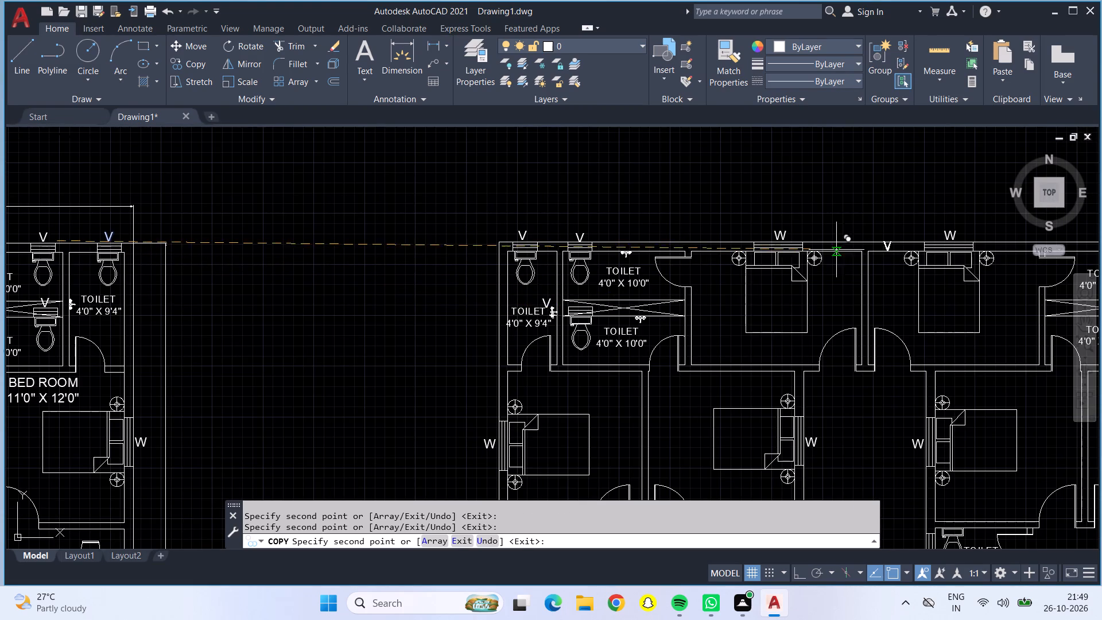
middle_drag(847, 222, 313, 216)
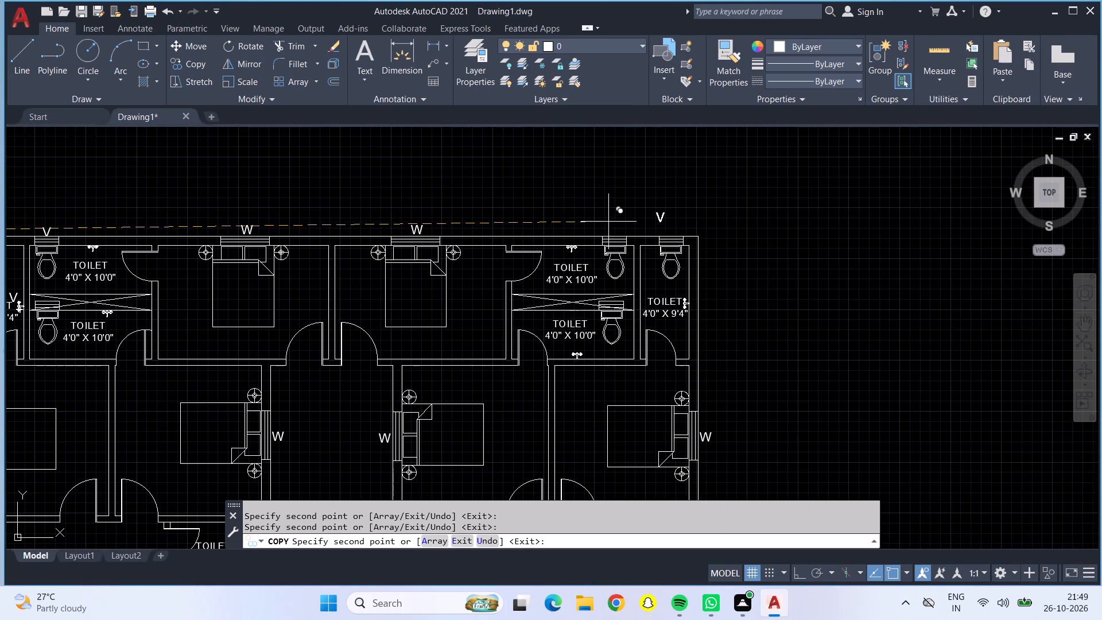
scroll(608, 222, up, 4)
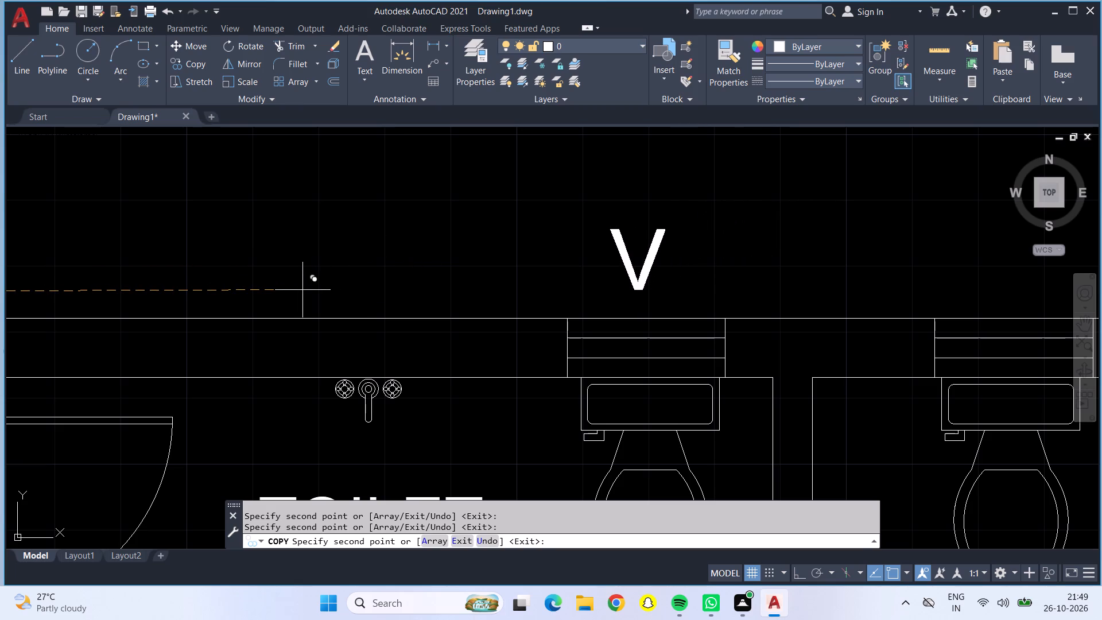
click(302, 290)
scroll(390, 294, down, 2)
scroll(494, 298, up, 2)
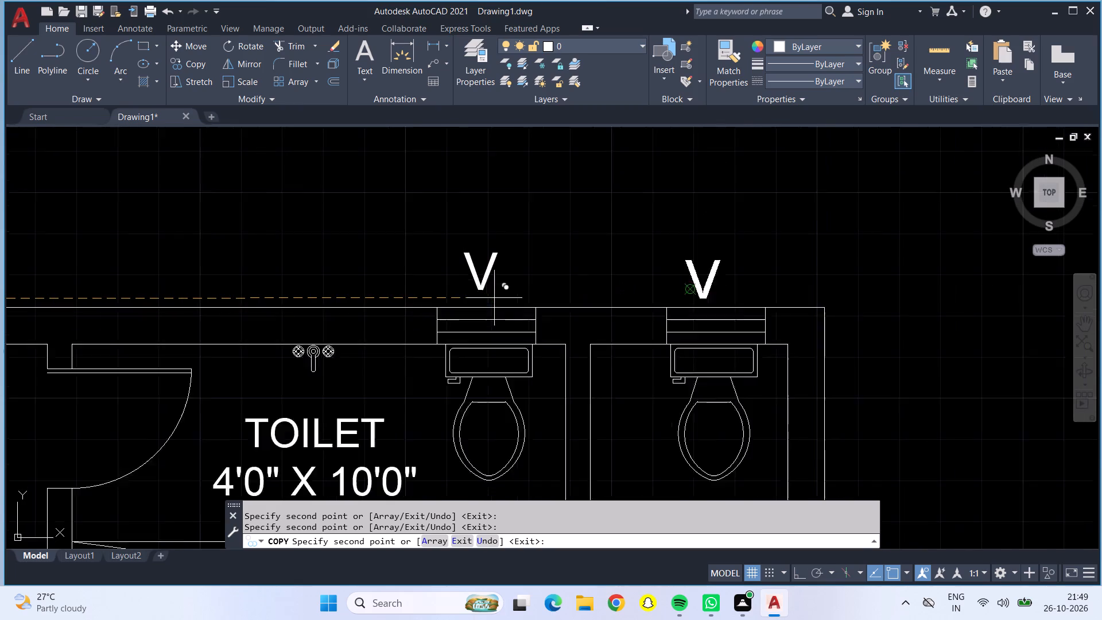
click(515, 298)
scroll(515, 298, down, 4)
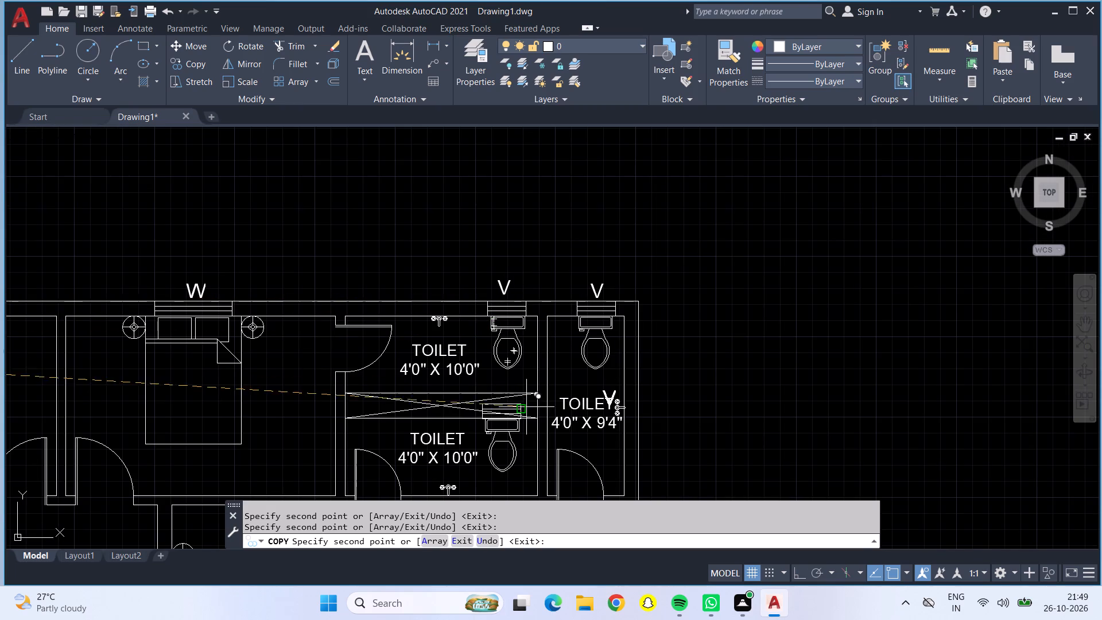
scroll(409, 405, up, 4)
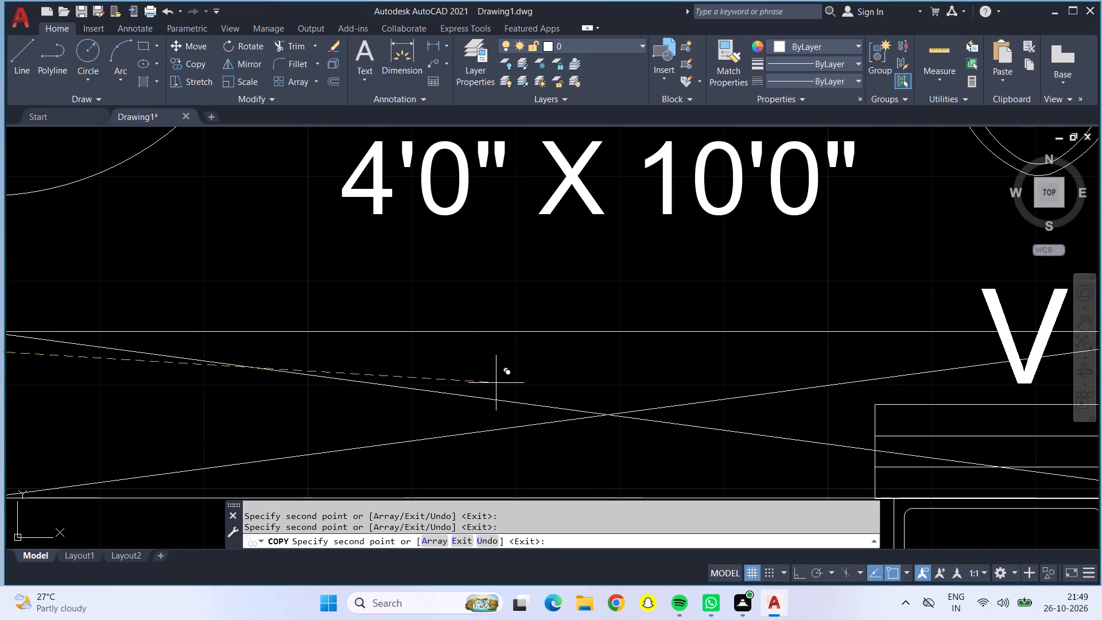
click(496, 384)
Place a V copy beside the passage-side ventilator of the right unit's toilet above the staircase.
scroll(492, 390, down, 2)
scroll(381, 384, down, 1)
scroll(324, 379, down, 1)
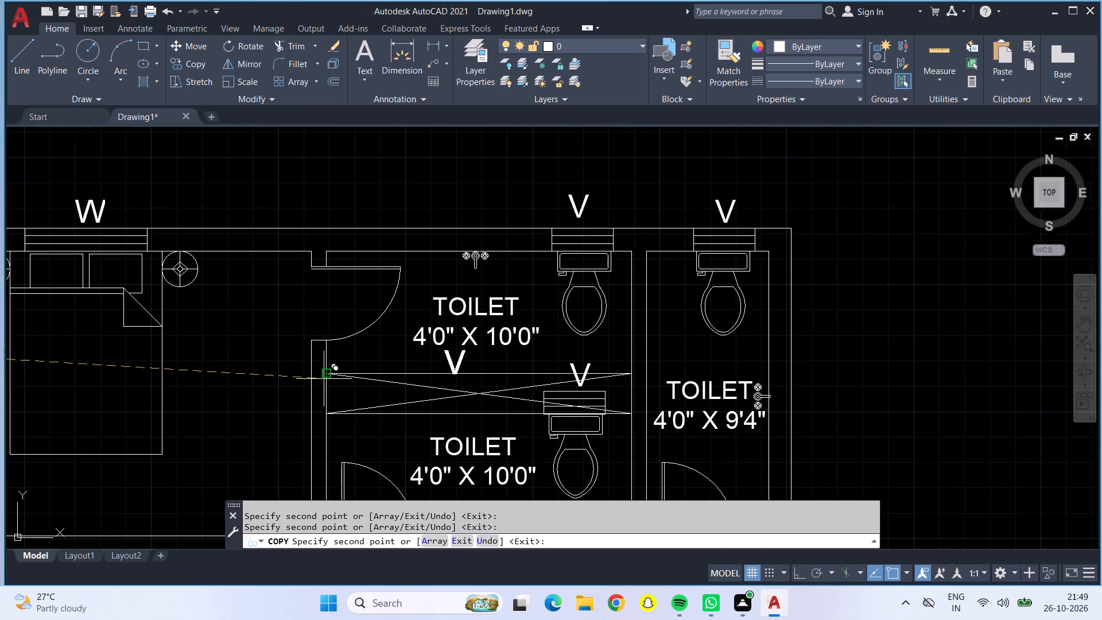
middle_drag(297, 382, 278, 242)
scroll(287, 281, down, 1)
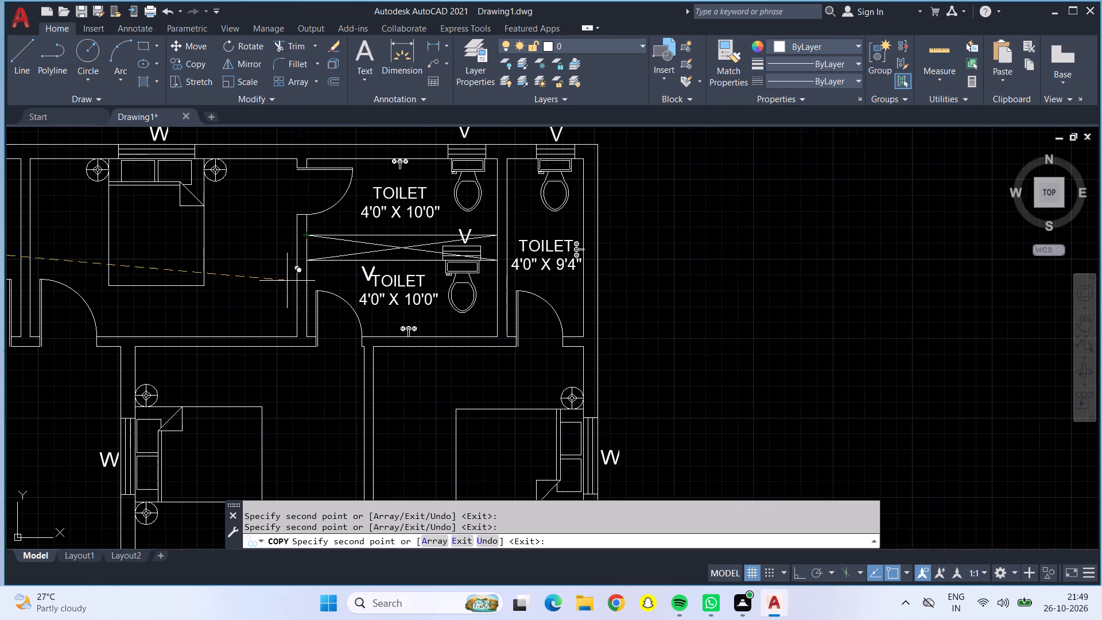
scroll(114, 500, up, 4)
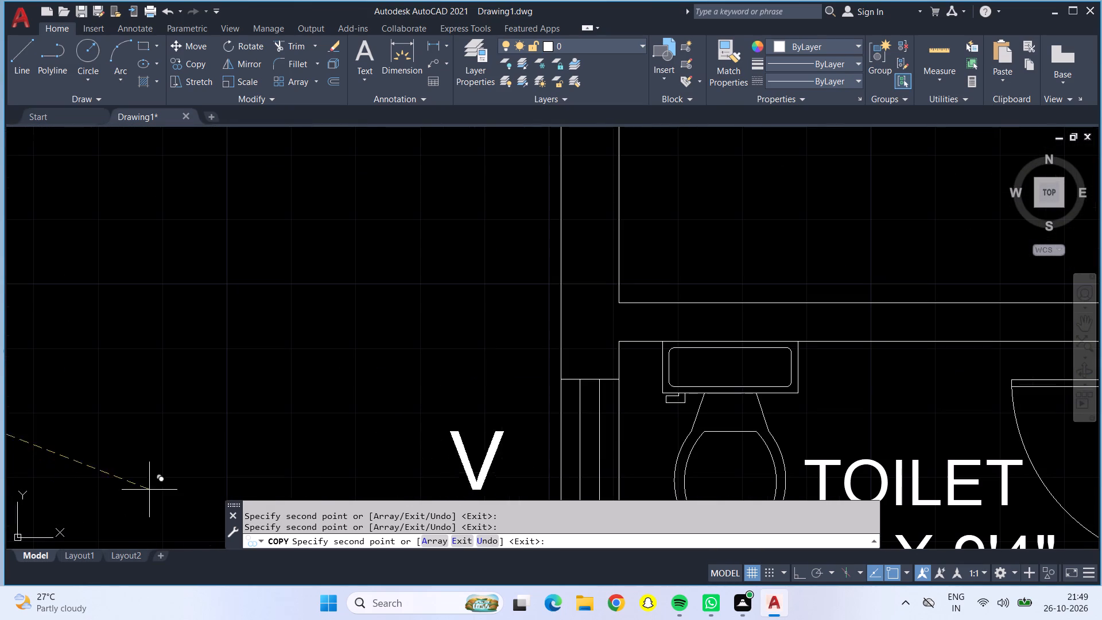
middle_drag(200, 449, 159, 293)
scroll(159, 293, up, 1)
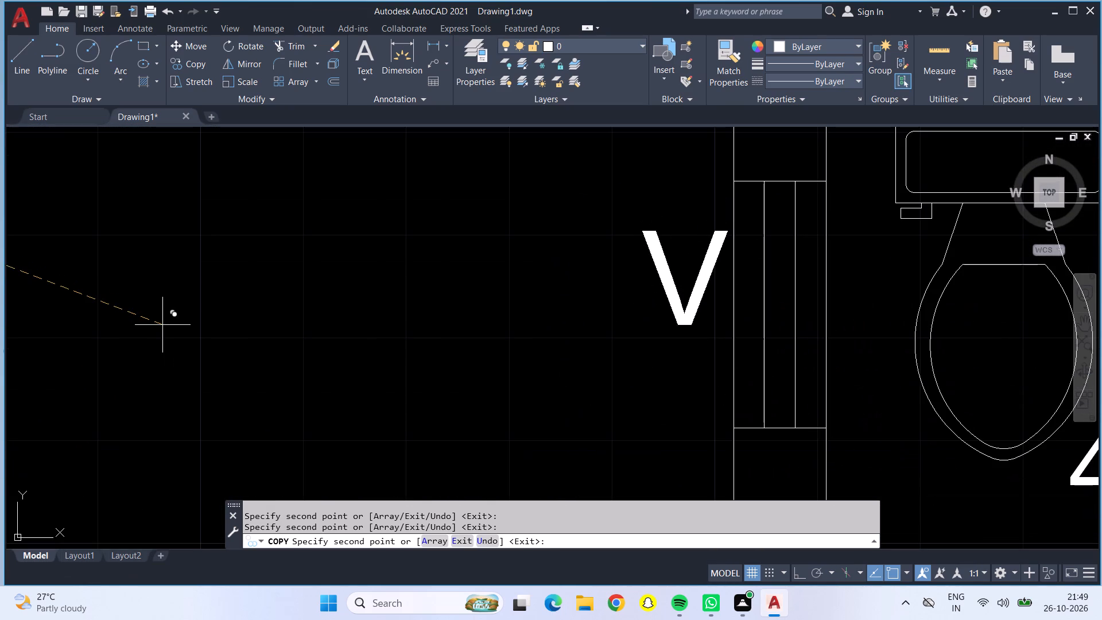
click(151, 361)
Place a V copy beside the passage-side ventilator of the left unit's toilet above the staircase.
scroll(151, 362, down, 4)
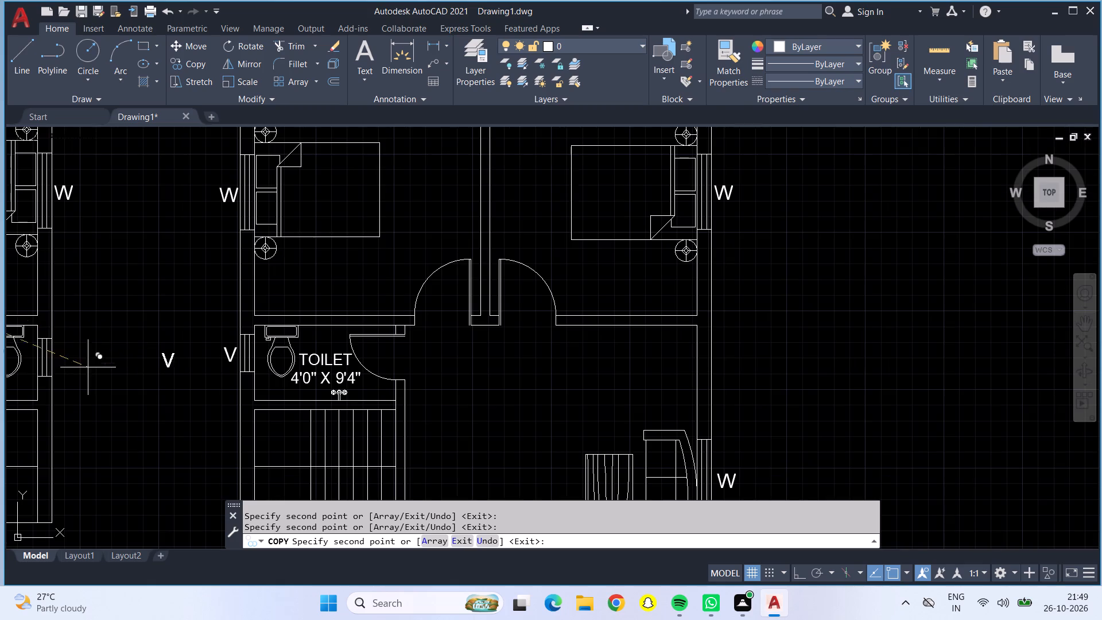
scroll(0, 361, up, 3)
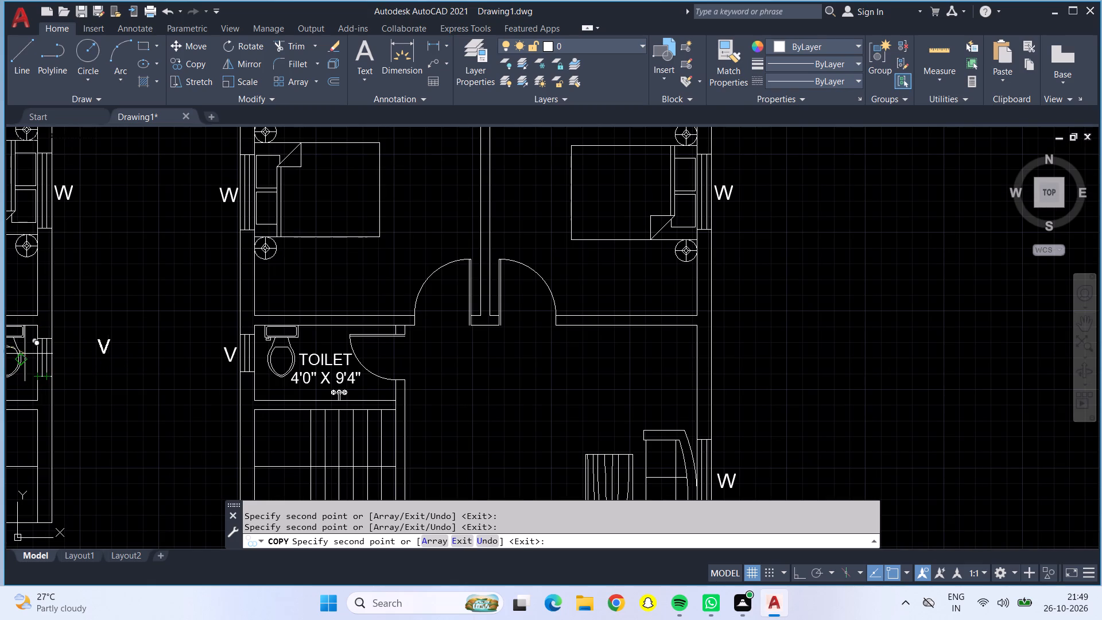
scroll(27, 354, up, 4)
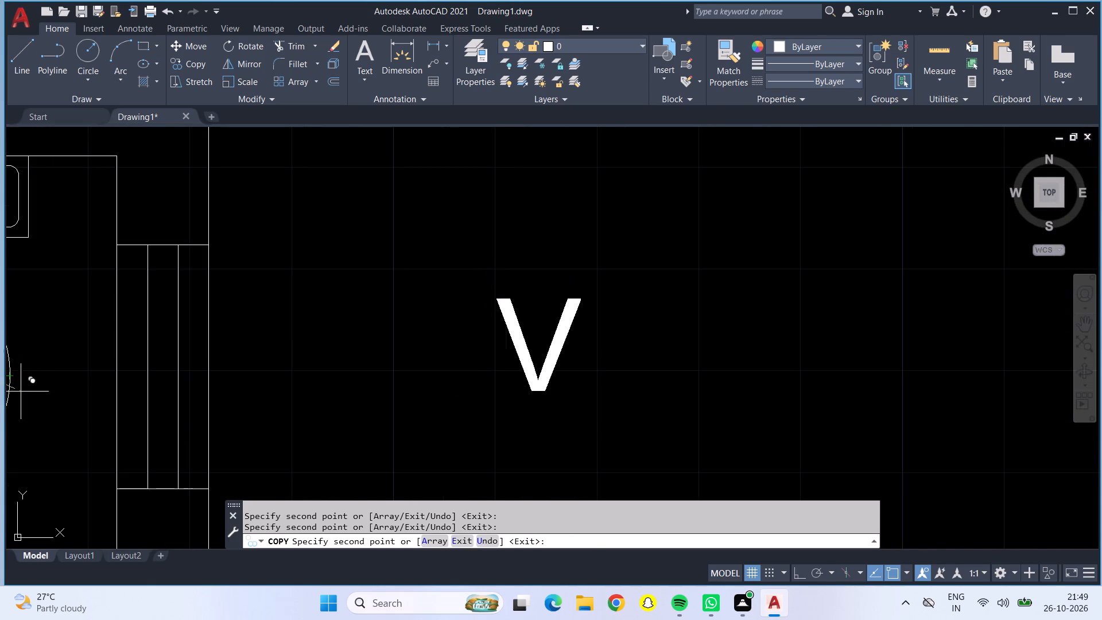
middle_drag(91, 387, 390, 335)
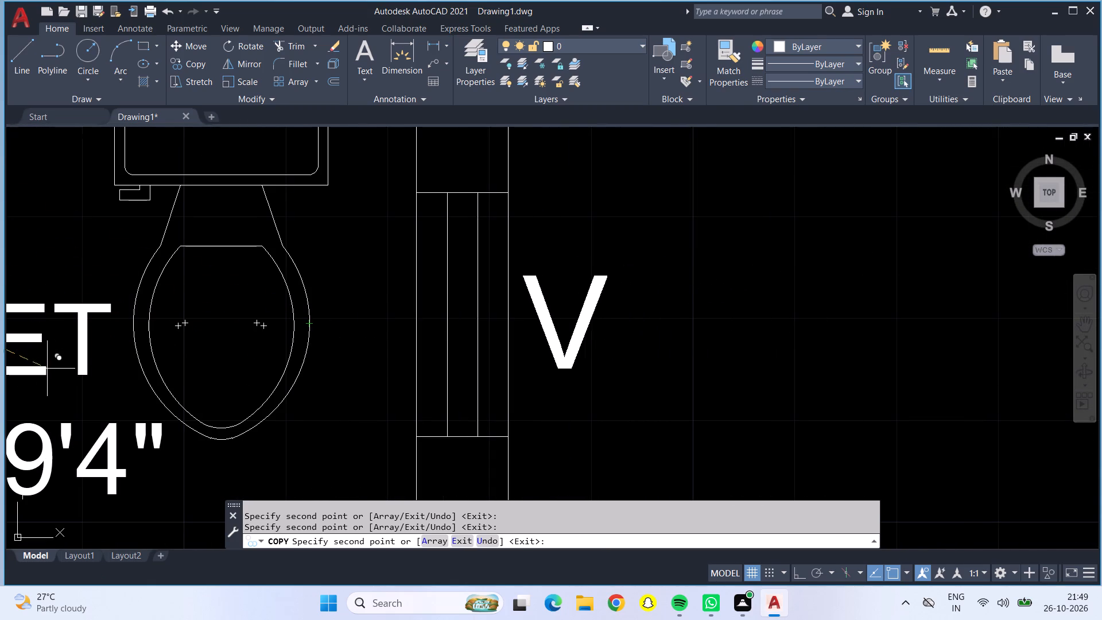
click(54, 369)
Make a V copy for the upper-left corner's lower 4'0" X 10'0" toilet and move it above that toilet's ventilator.
scroll(54, 369, down, 6)
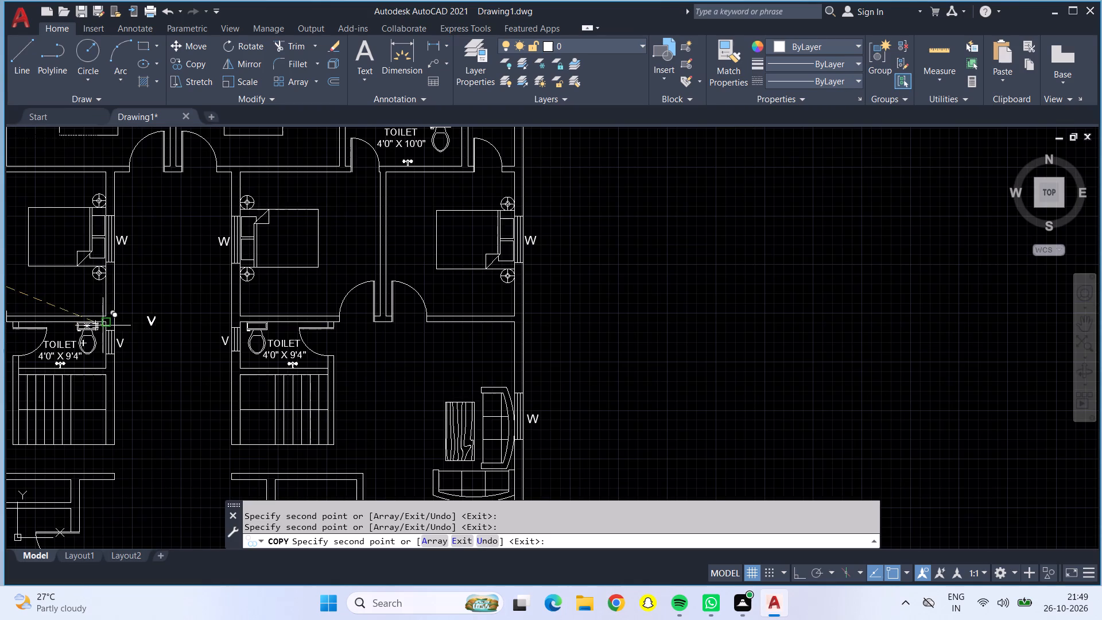
middle_drag(121, 313, 422, 382)
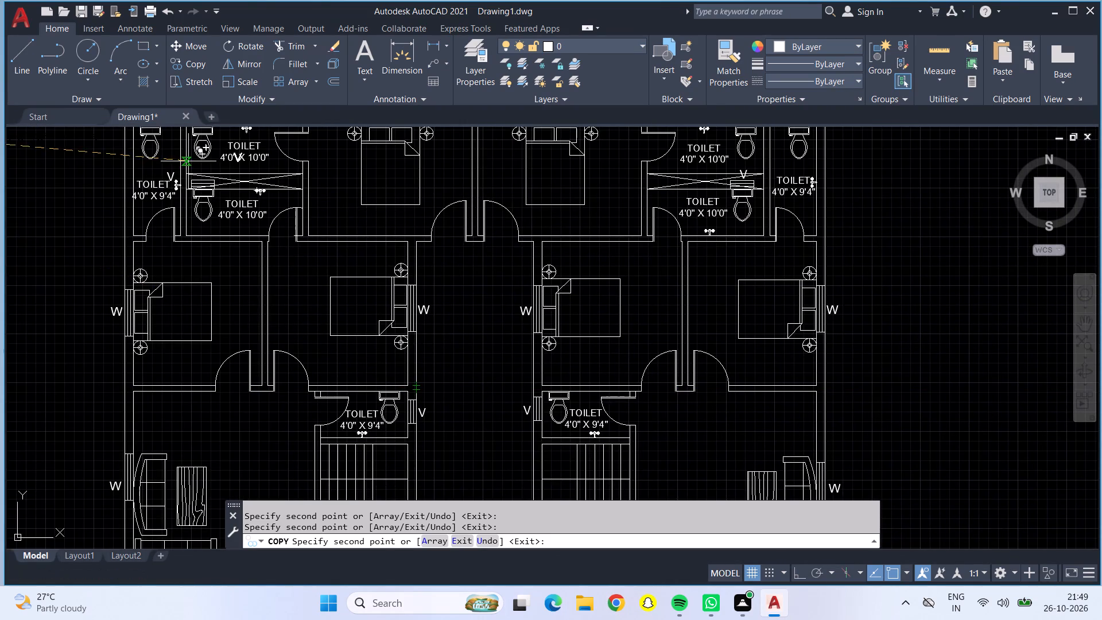
scroll(136, 172, up, 5)
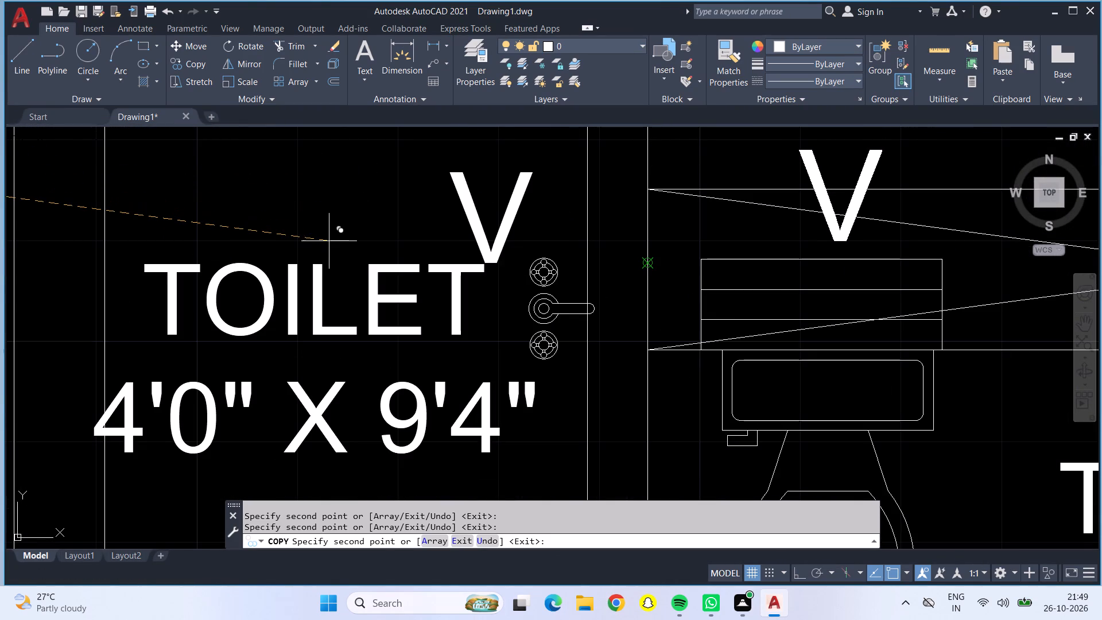
click(329, 241)
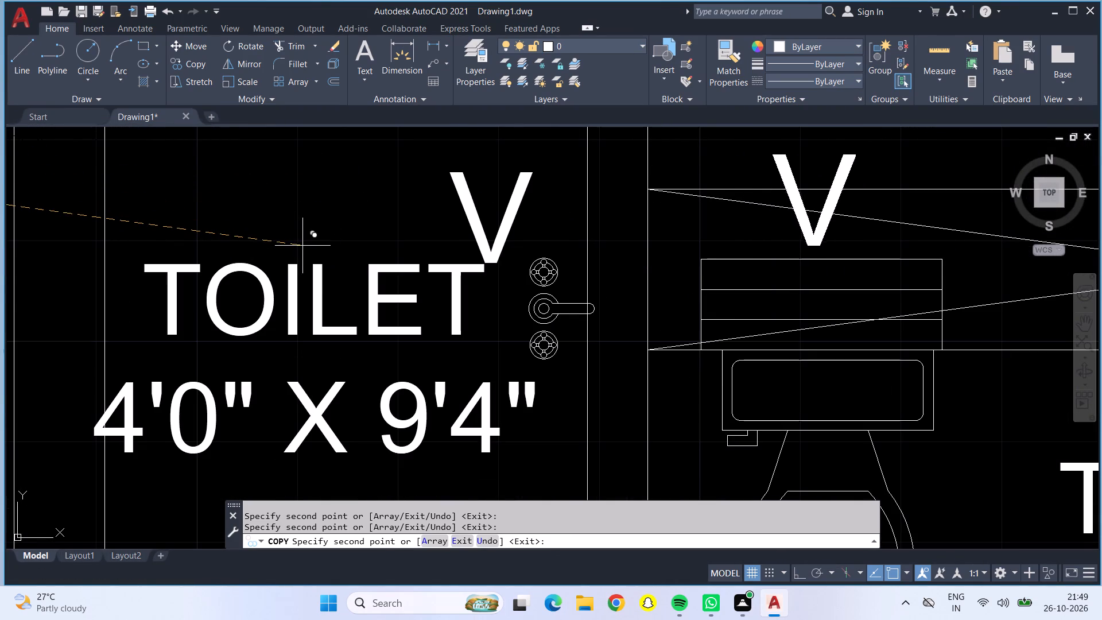
click(302, 246)
click(296, 248)
click(297, 248)
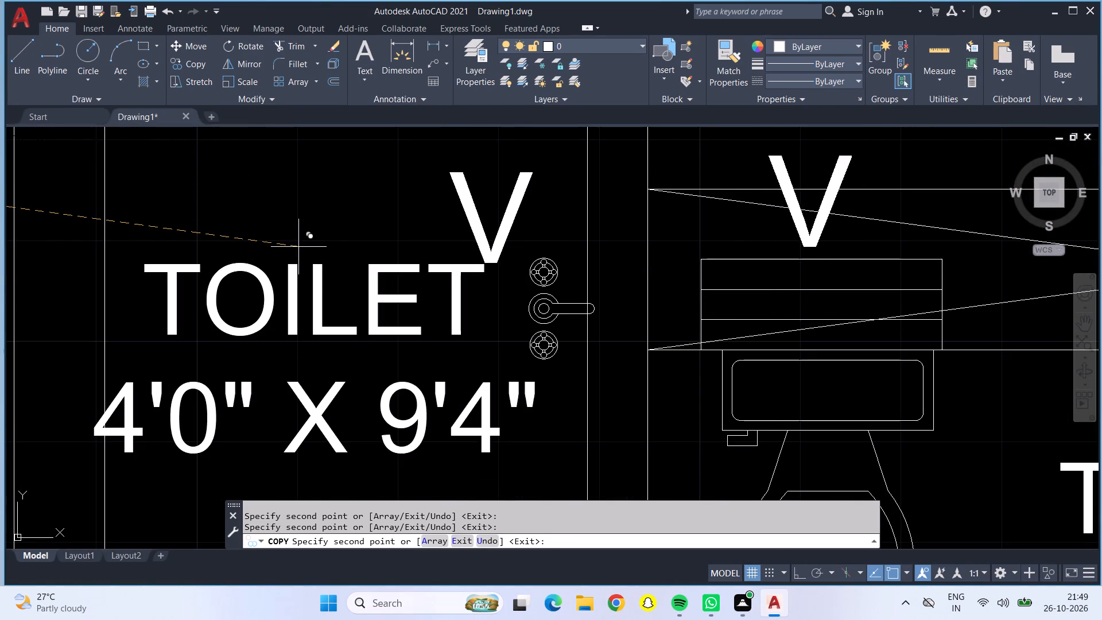
key(Escape)
click(474, 213)
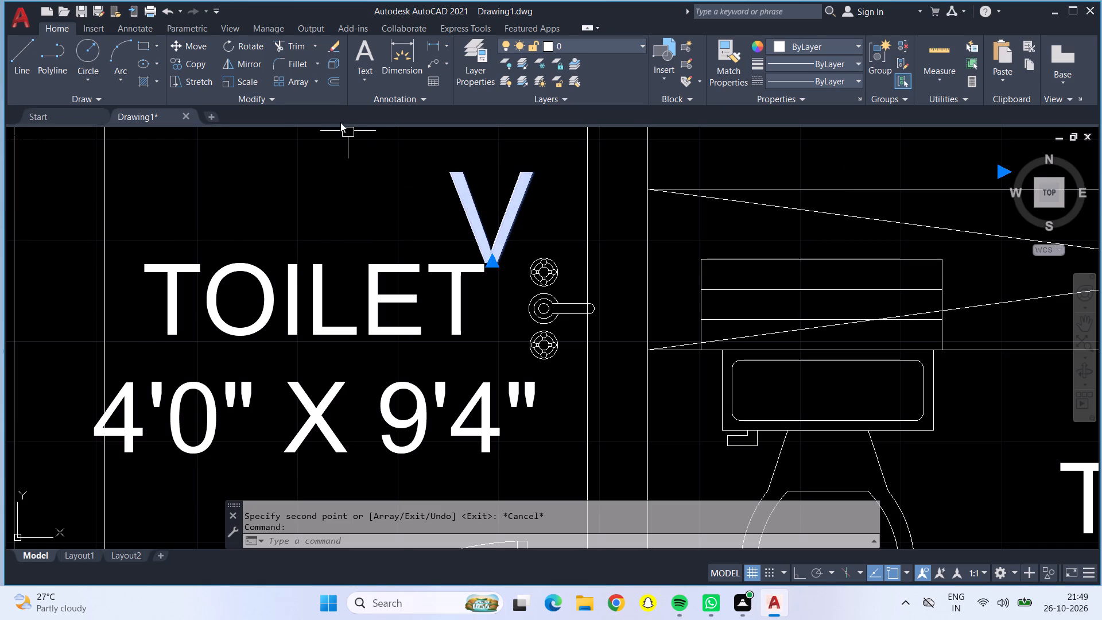
click(207, 41)
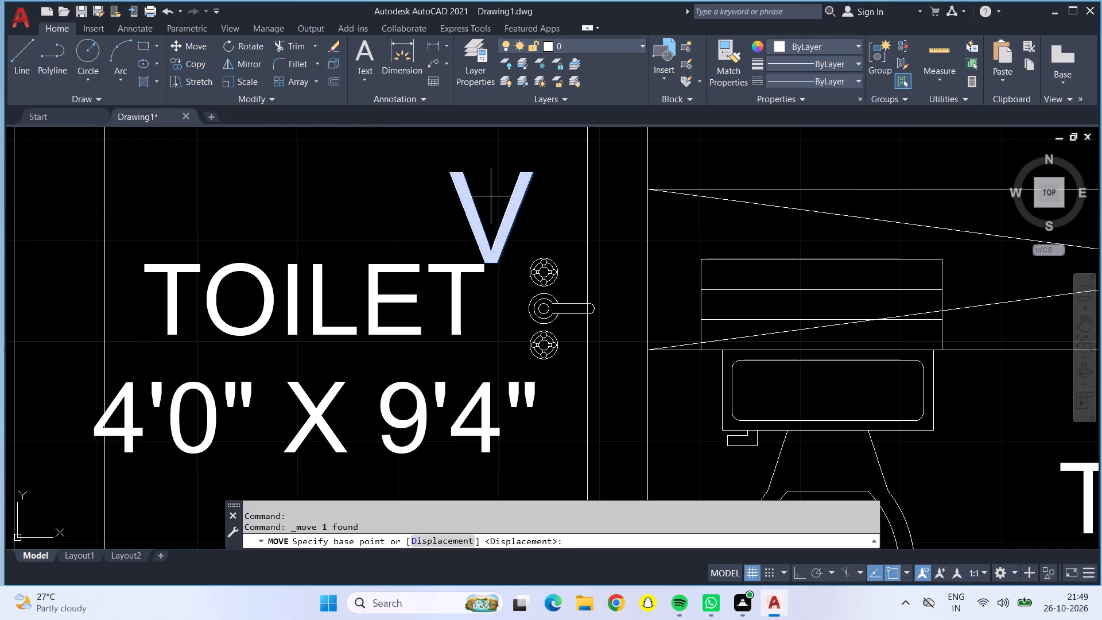
click(490, 226)
click(818, 208)
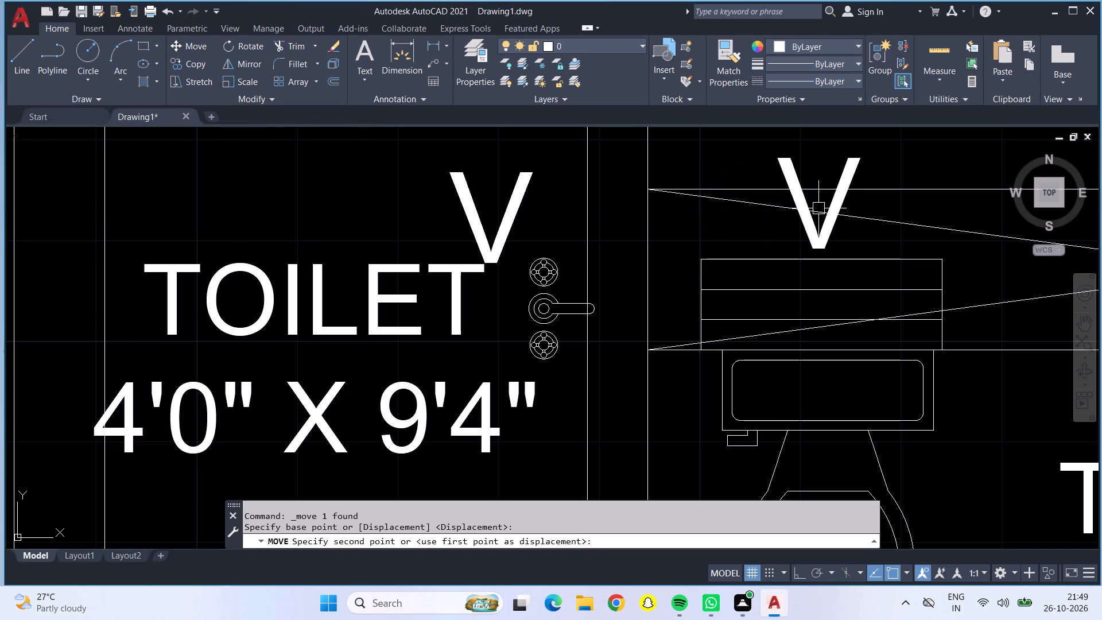
Erase the stray V labels over the upper-left 4'0" X 9'4" toilet and over the adjoining crossed shaft.
scroll(809, 210, down, 2)
click(677, 204)
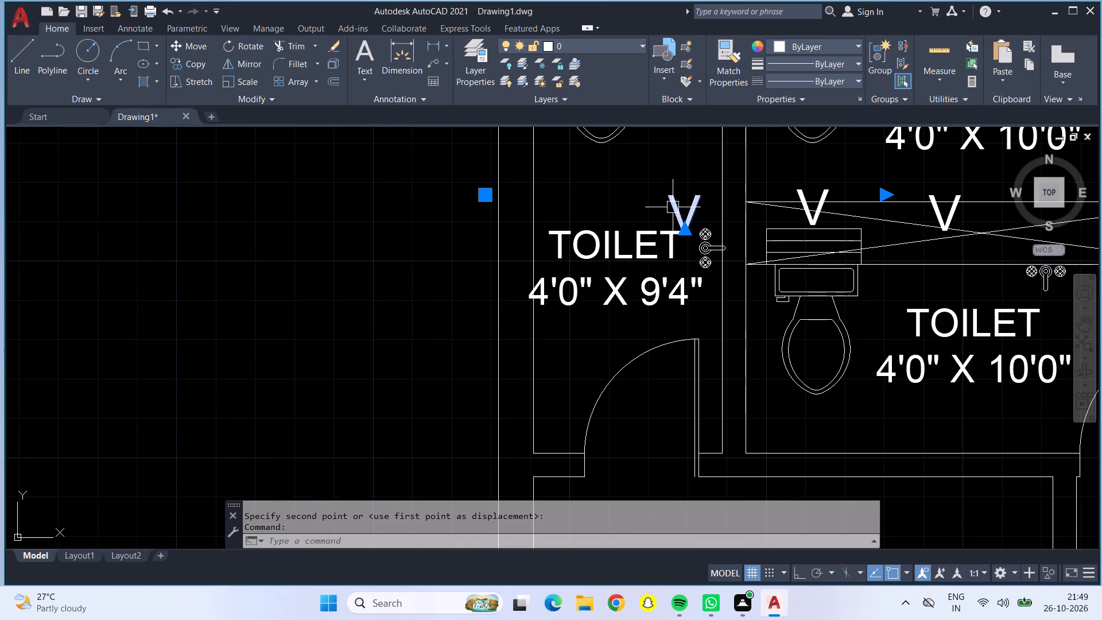
key(Delete)
click(682, 206)
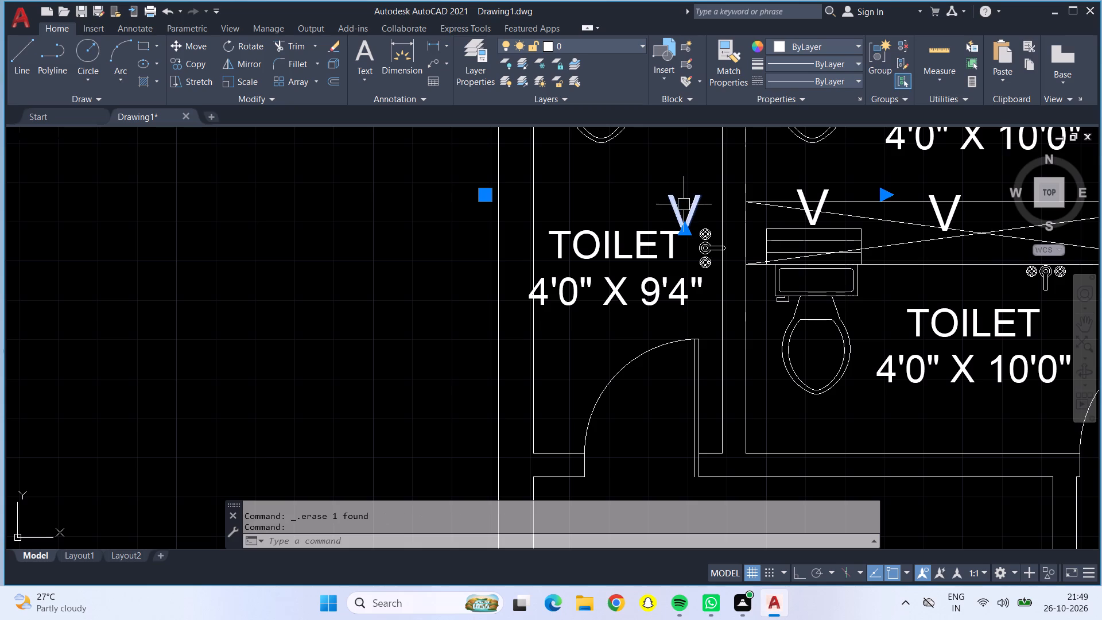
key(Delete)
key(Delete)
click(684, 204)
key(Delete)
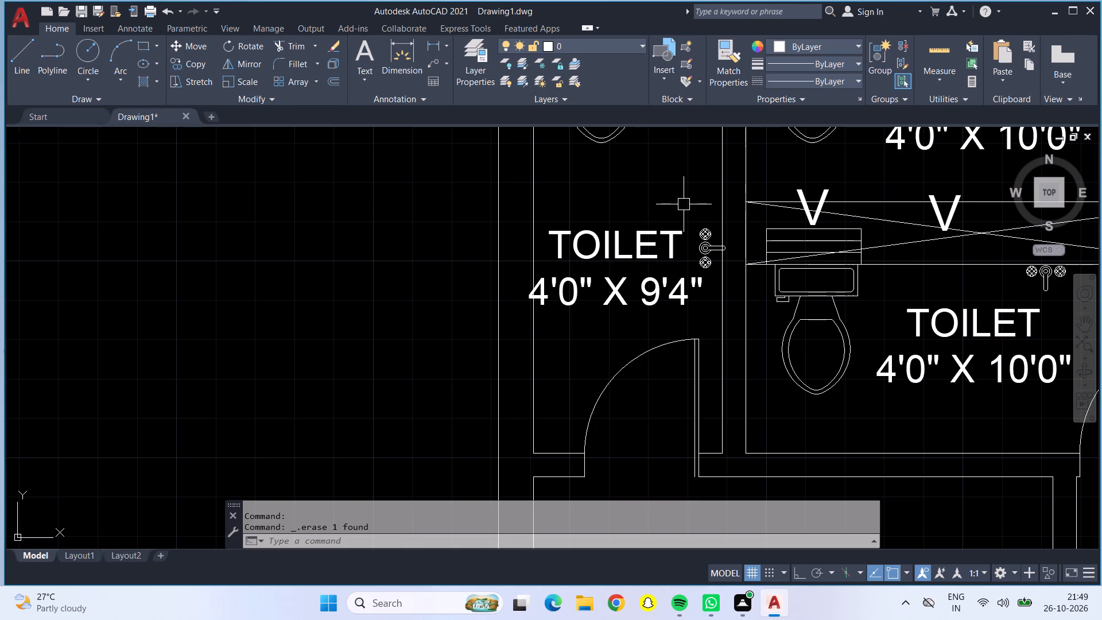
click(942, 210)
key(Delete)
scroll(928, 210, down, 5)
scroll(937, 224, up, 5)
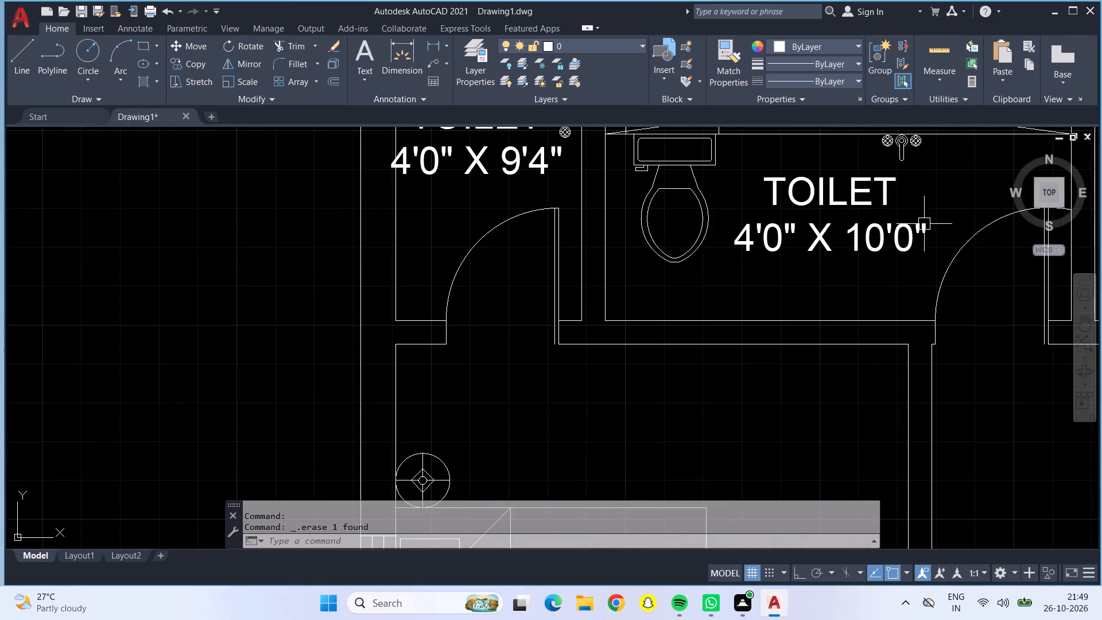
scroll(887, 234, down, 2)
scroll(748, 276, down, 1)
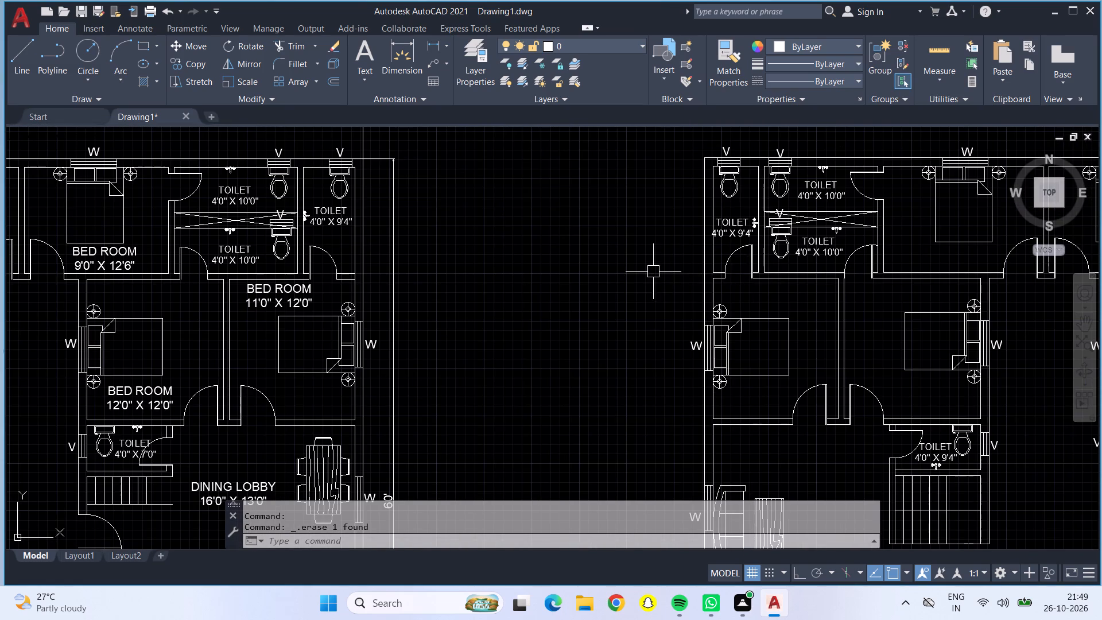
Review the second floor plan from the top toilets down to the bottom wall for missing annotations.
scroll(653, 272, down, 1)
middle_drag(652, 272, 527, 217)
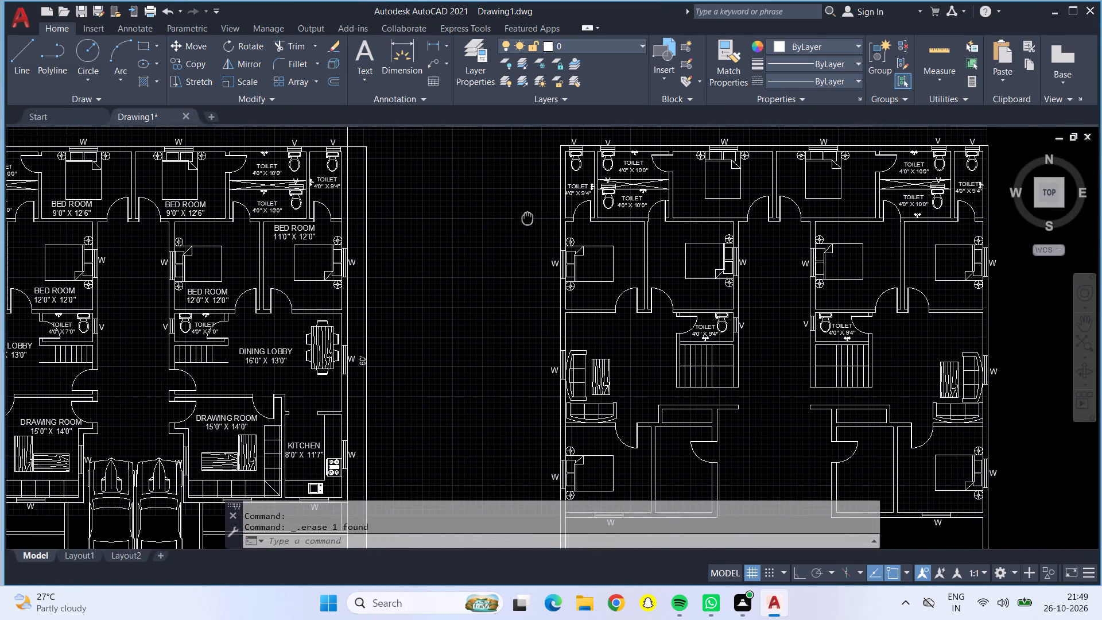
middle_drag(766, 289, 651, 249)
middle_drag(665, 338, 607, 318)
middle_drag(593, 319, 609, 351)
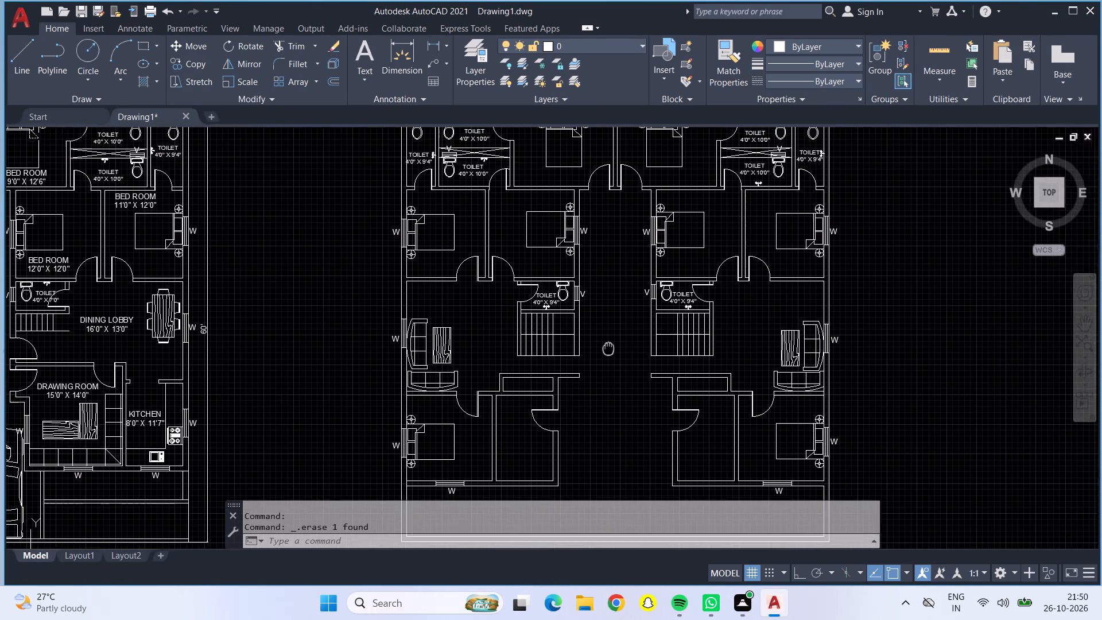
middle_drag(609, 351, 619, 373)
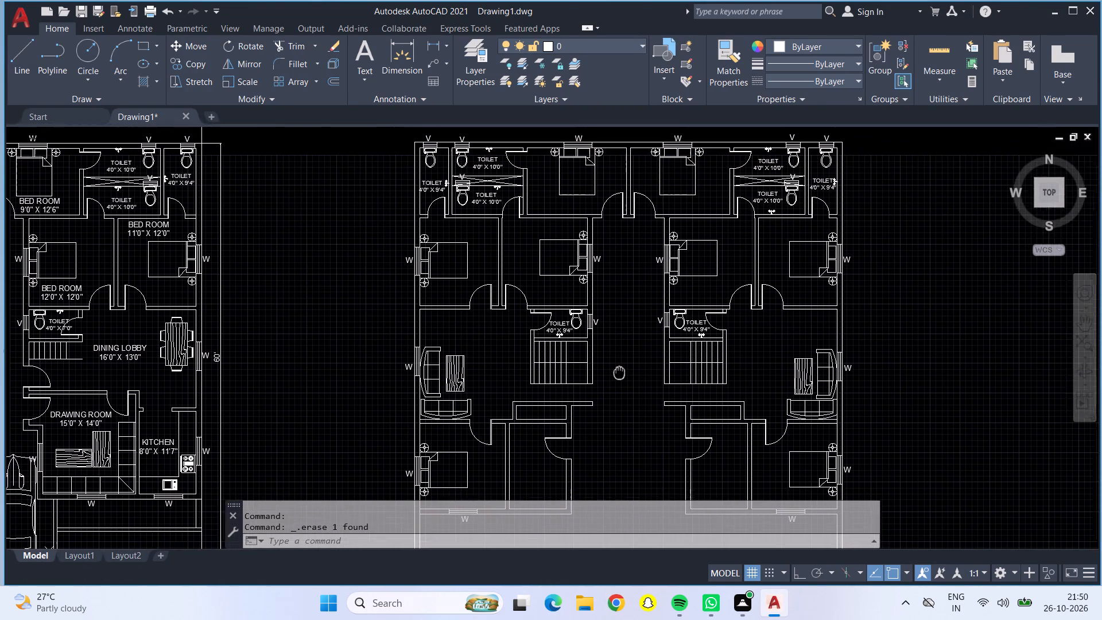
middle_drag(619, 373, 592, 263)
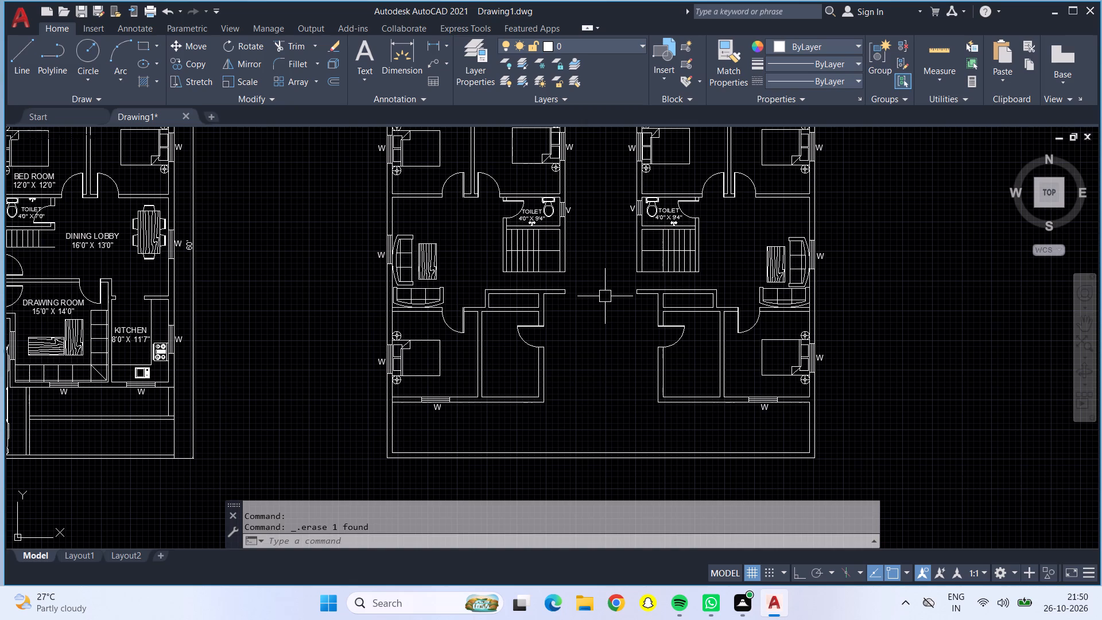
middle_drag(605, 300, 583, 501)
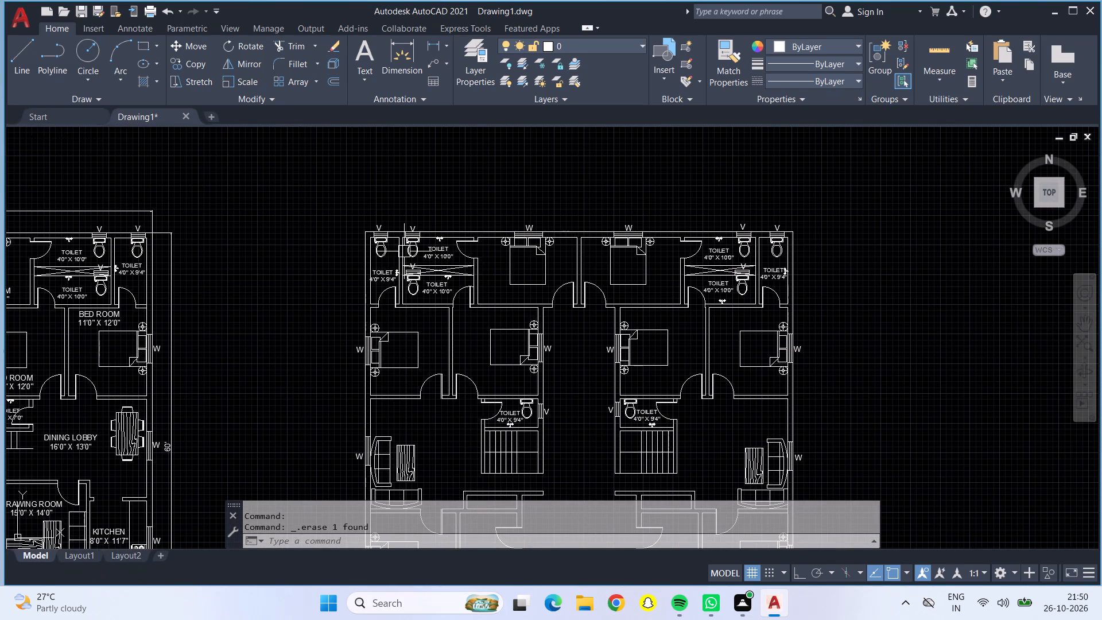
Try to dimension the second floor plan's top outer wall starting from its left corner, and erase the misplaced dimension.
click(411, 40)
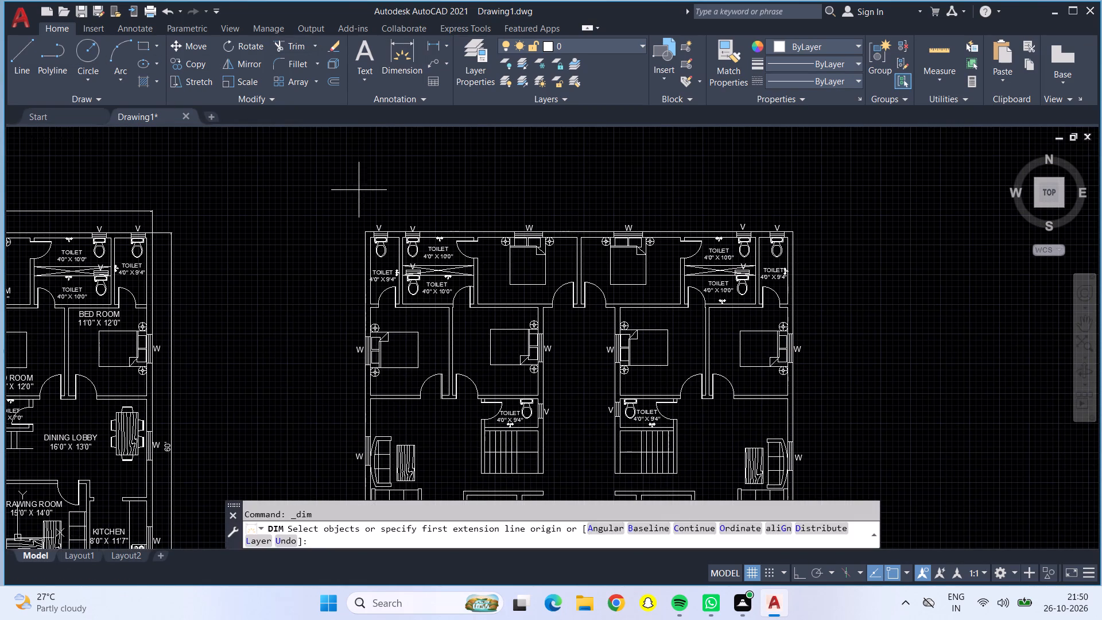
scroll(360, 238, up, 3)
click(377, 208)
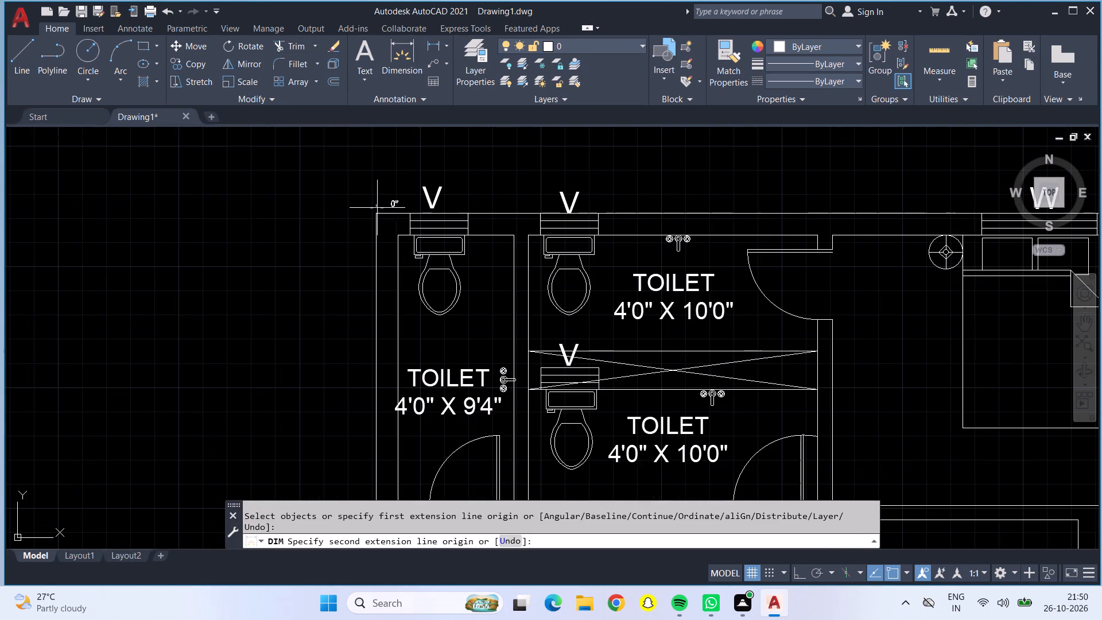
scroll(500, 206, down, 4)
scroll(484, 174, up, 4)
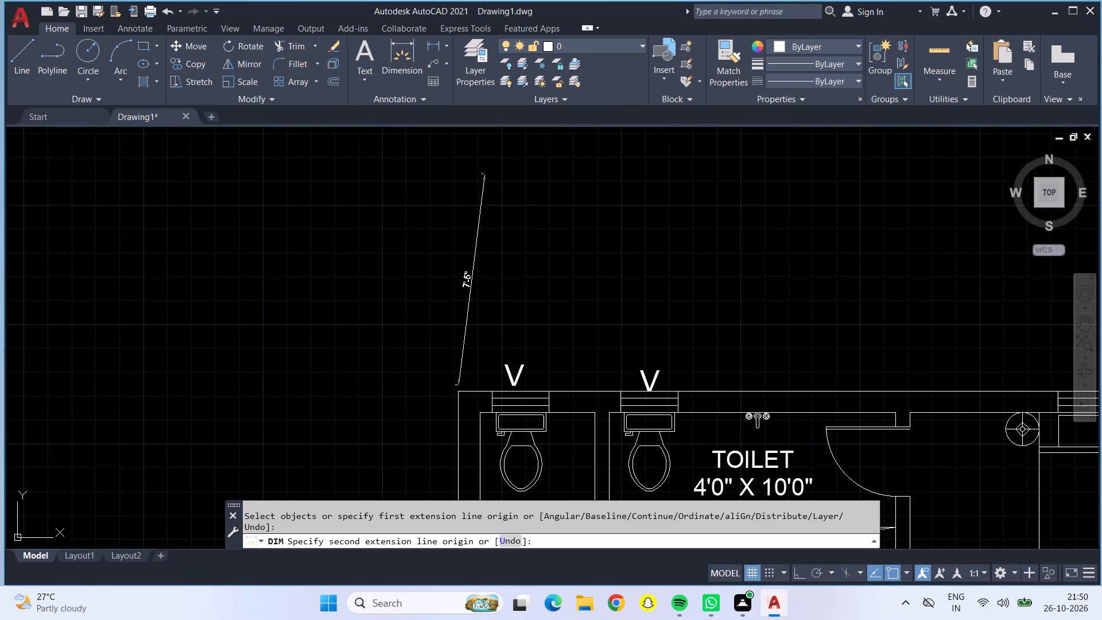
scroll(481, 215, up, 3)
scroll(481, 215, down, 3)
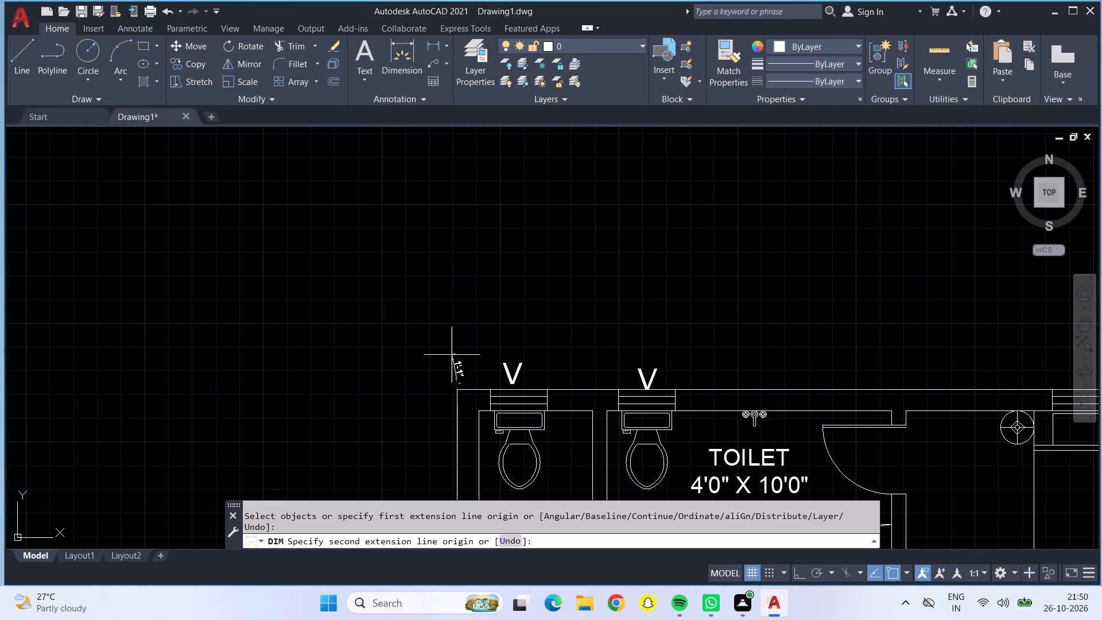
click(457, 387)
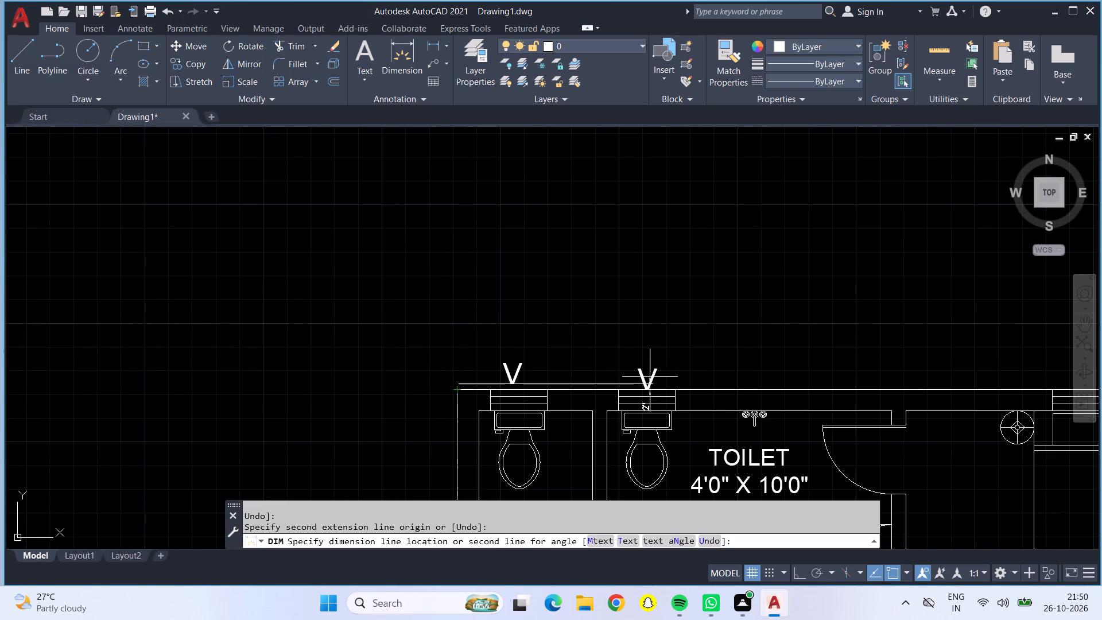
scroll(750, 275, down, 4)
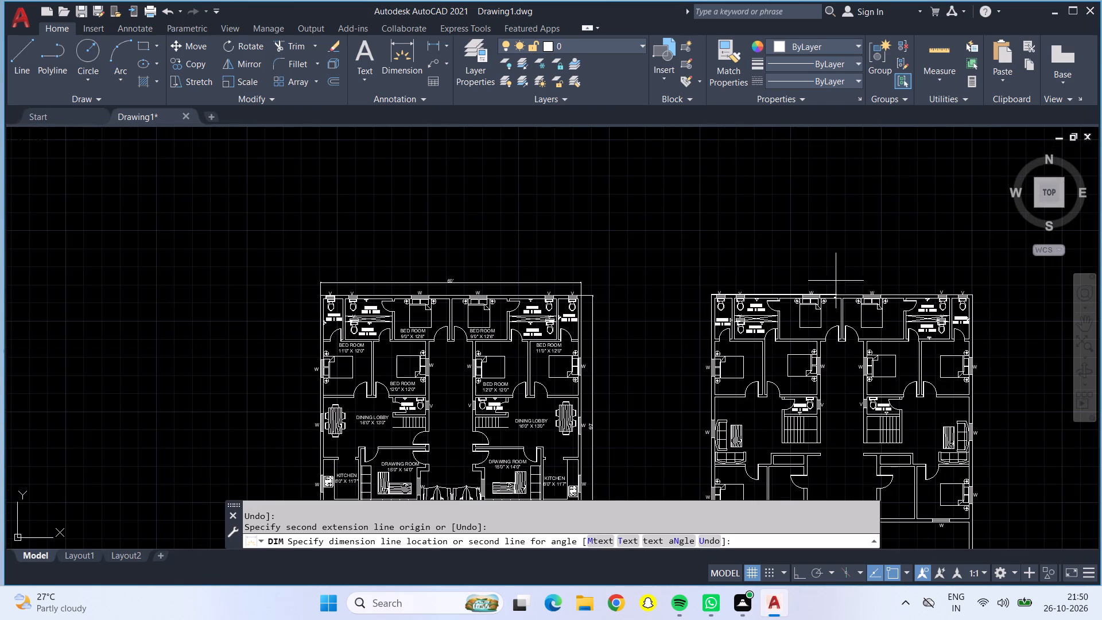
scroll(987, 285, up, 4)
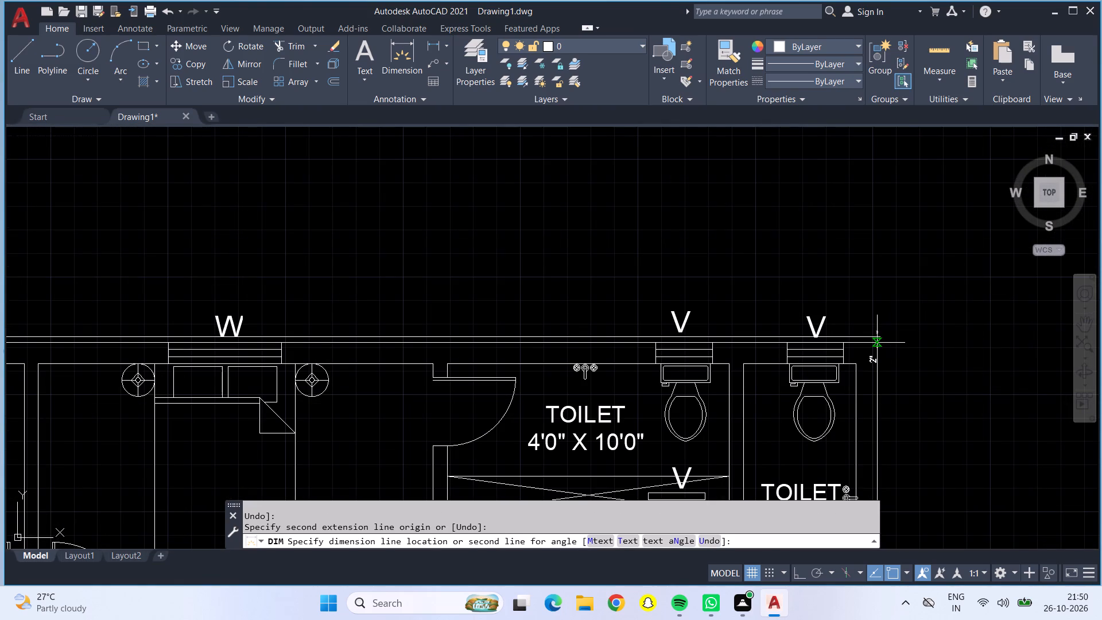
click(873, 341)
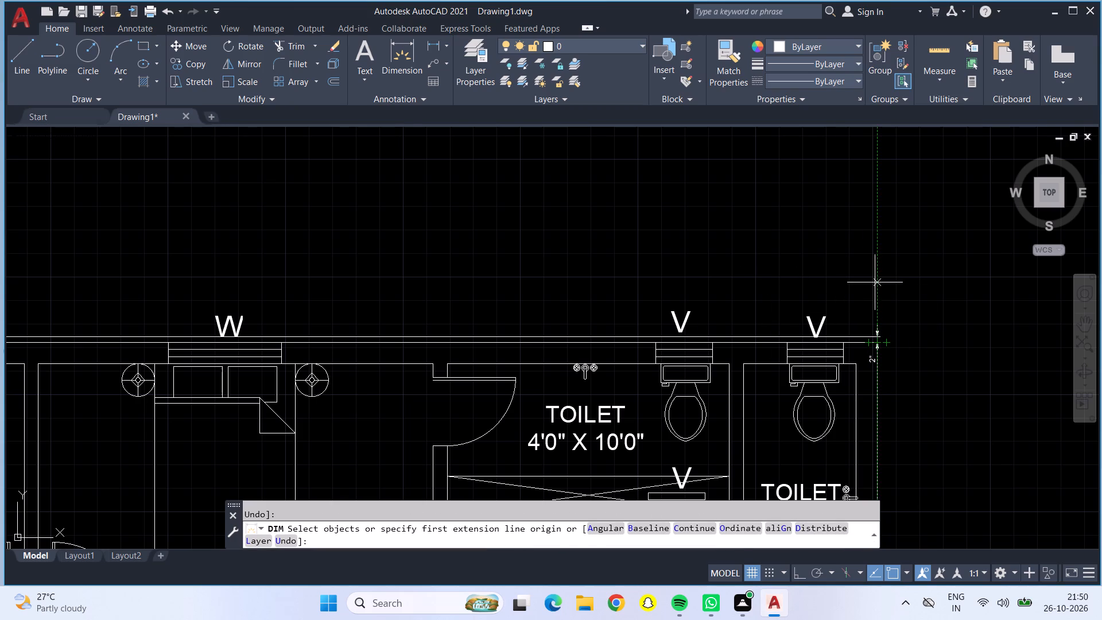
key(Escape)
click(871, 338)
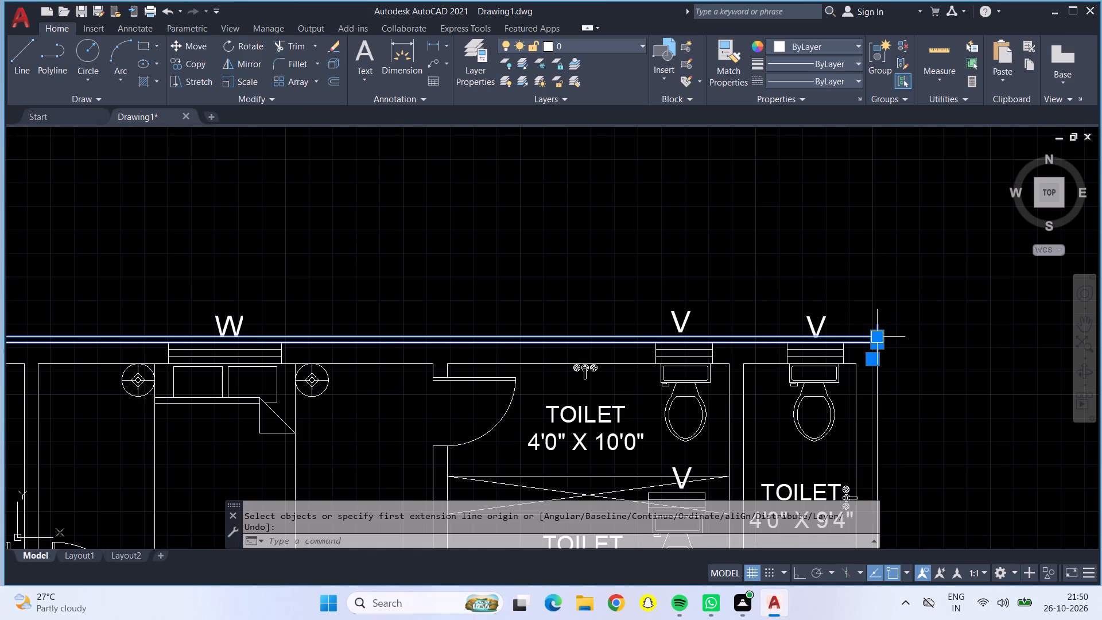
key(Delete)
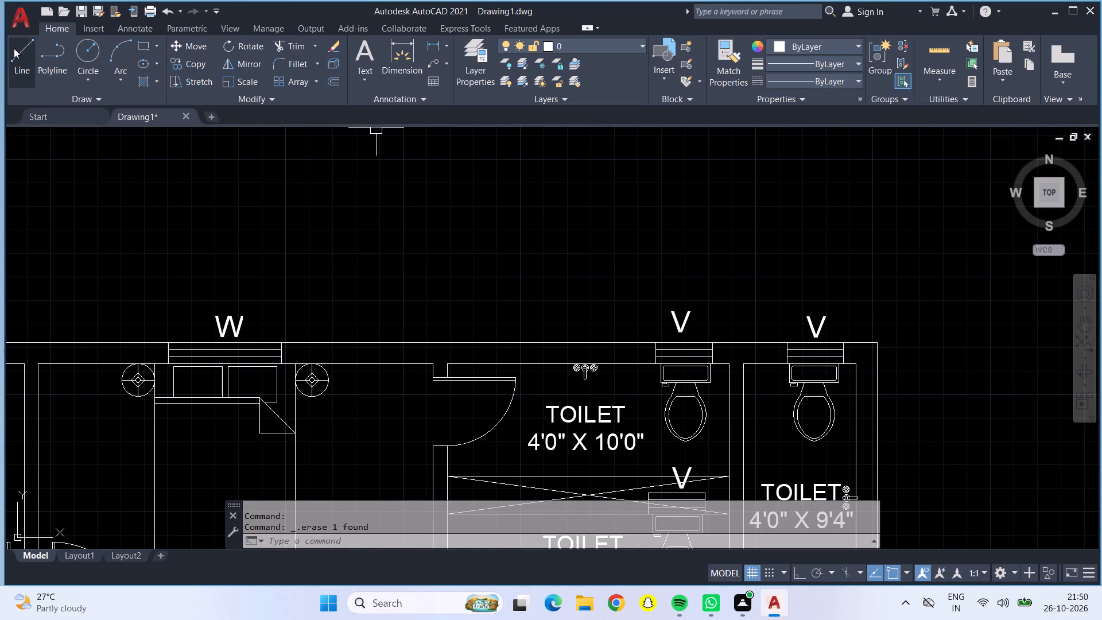
Dimension the second floor plan's overall width between its top outer corners, with the dimension line 3' from the wall.
click(415, 51)
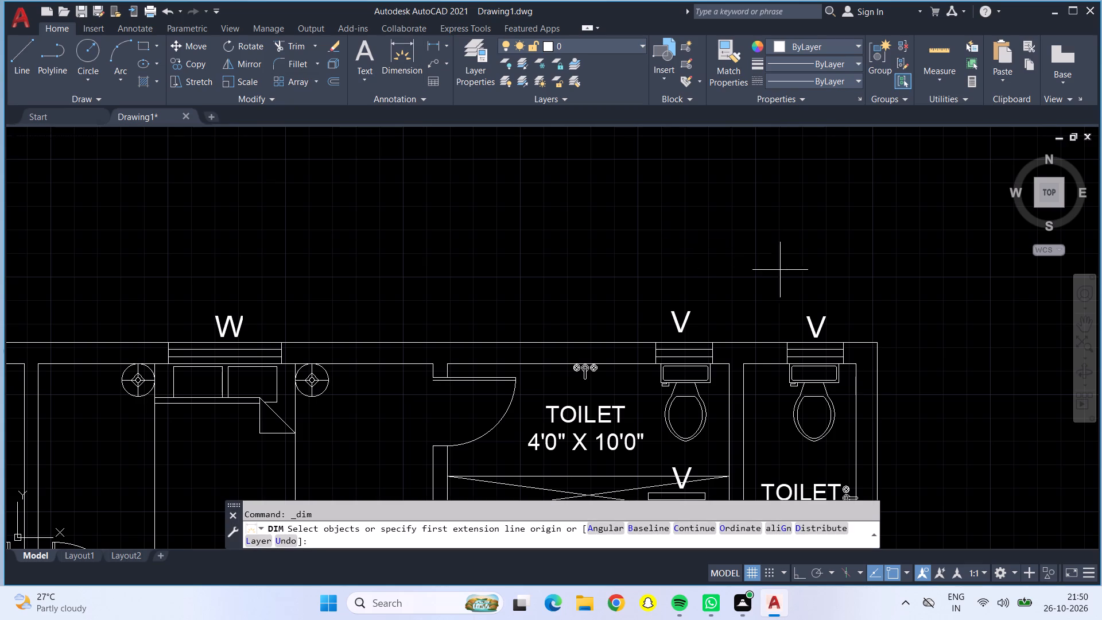
click(879, 343)
scroll(375, 334, down, 3)
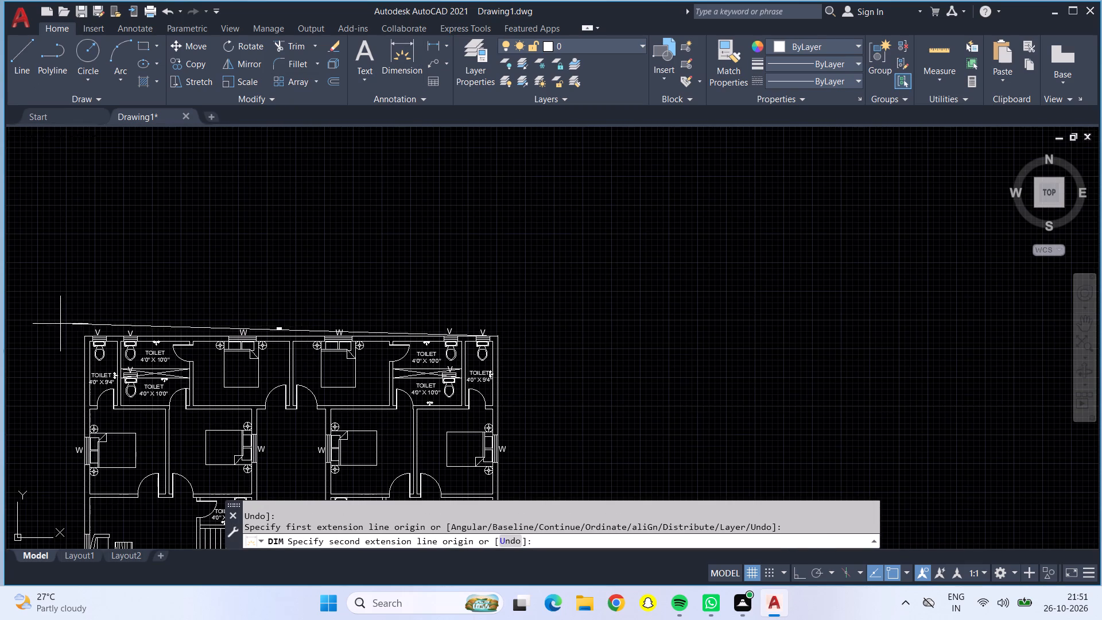
scroll(80, 338, up, 5)
click(126, 324)
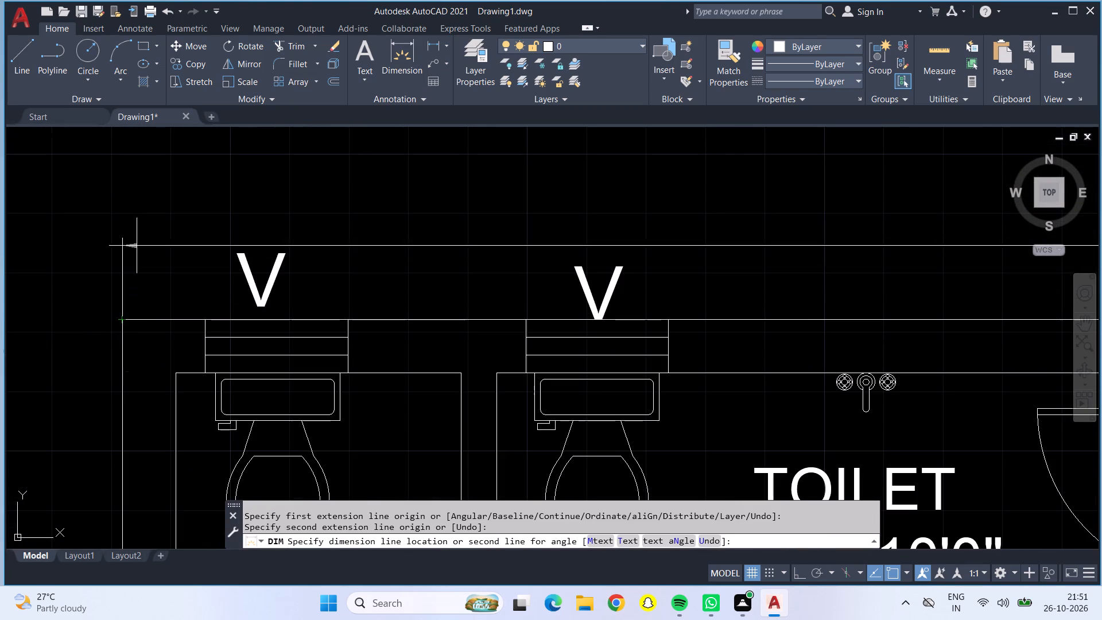
key(3)
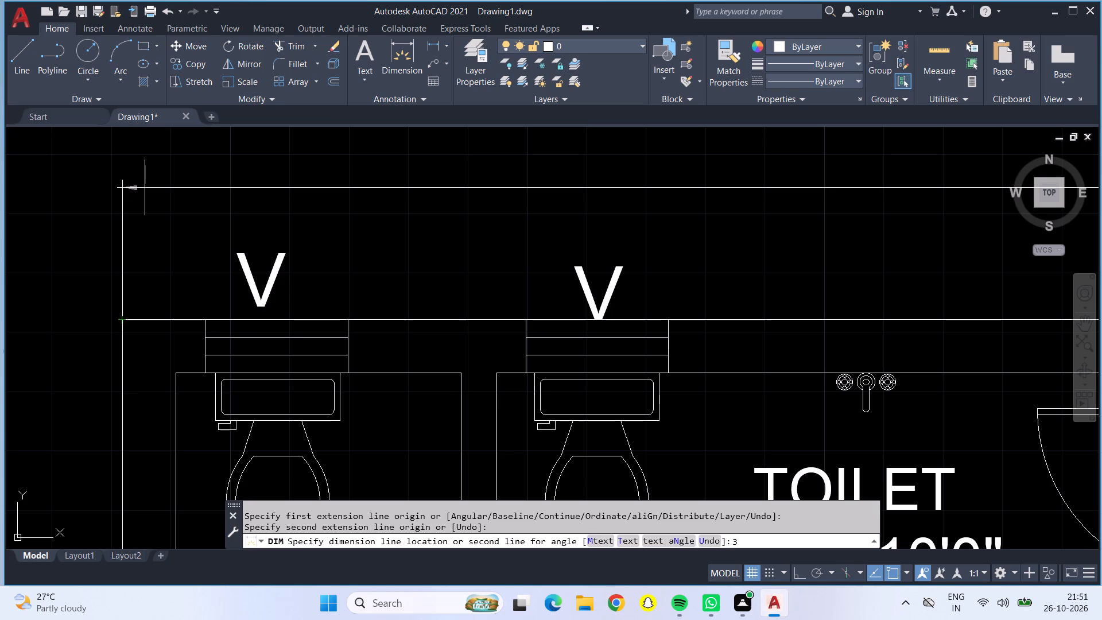
key(apostrophe)
key(Return)
scroll(145, 188, down, 3)
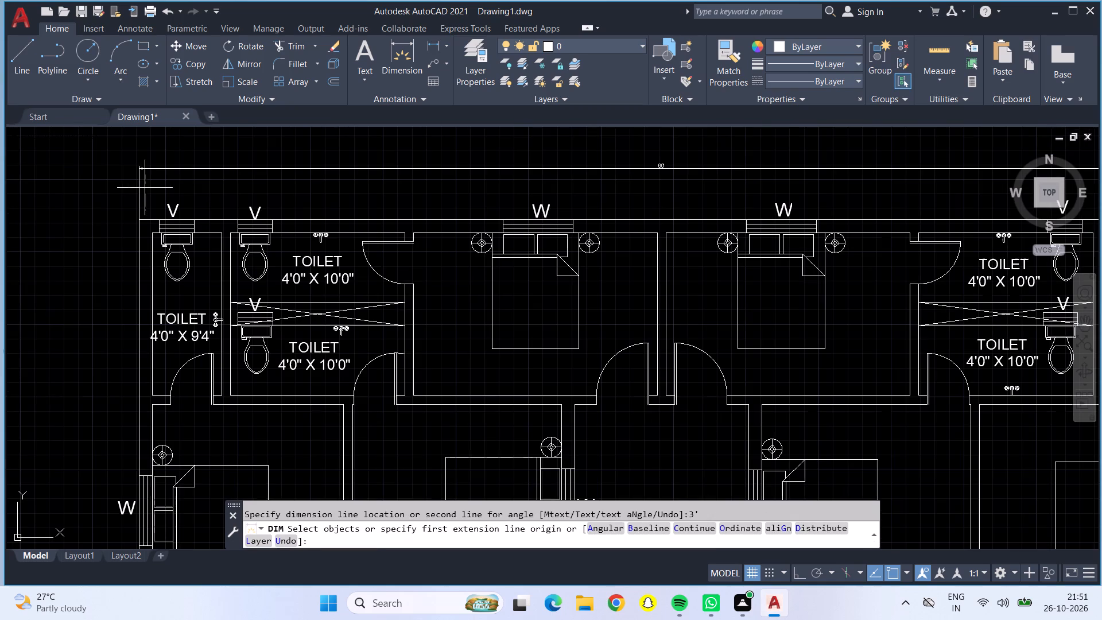
Dimension the full length of the second floor plan's right outer wall, with the dimension line 3' from the wall.
middle_drag(399, 196, 280, 193)
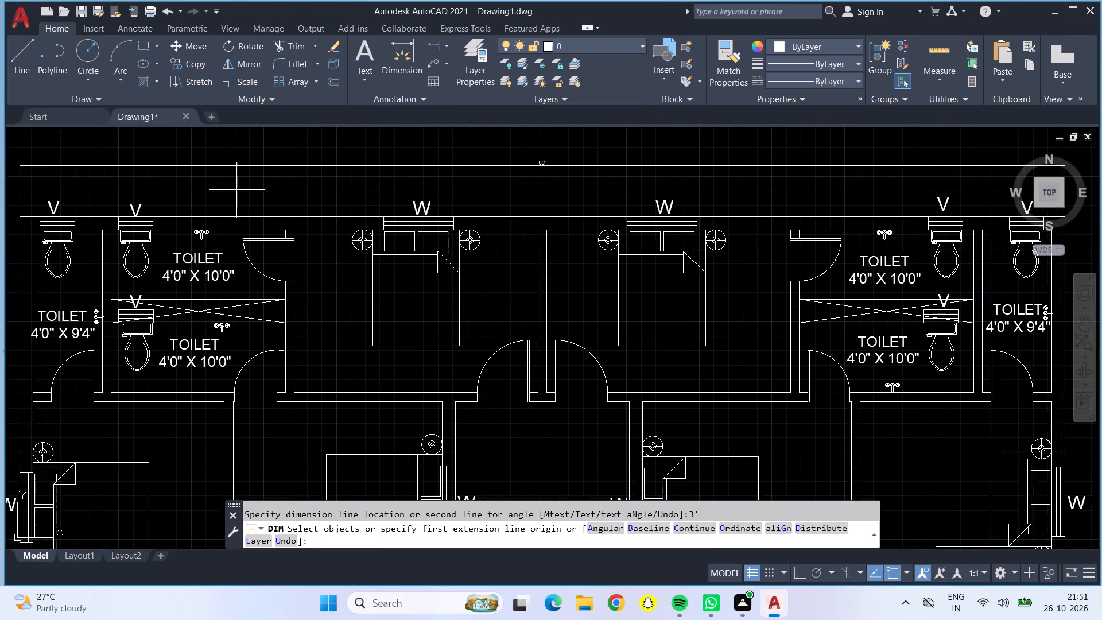
scroll(235, 190, down, 2)
scroll(572, 196, up, 4)
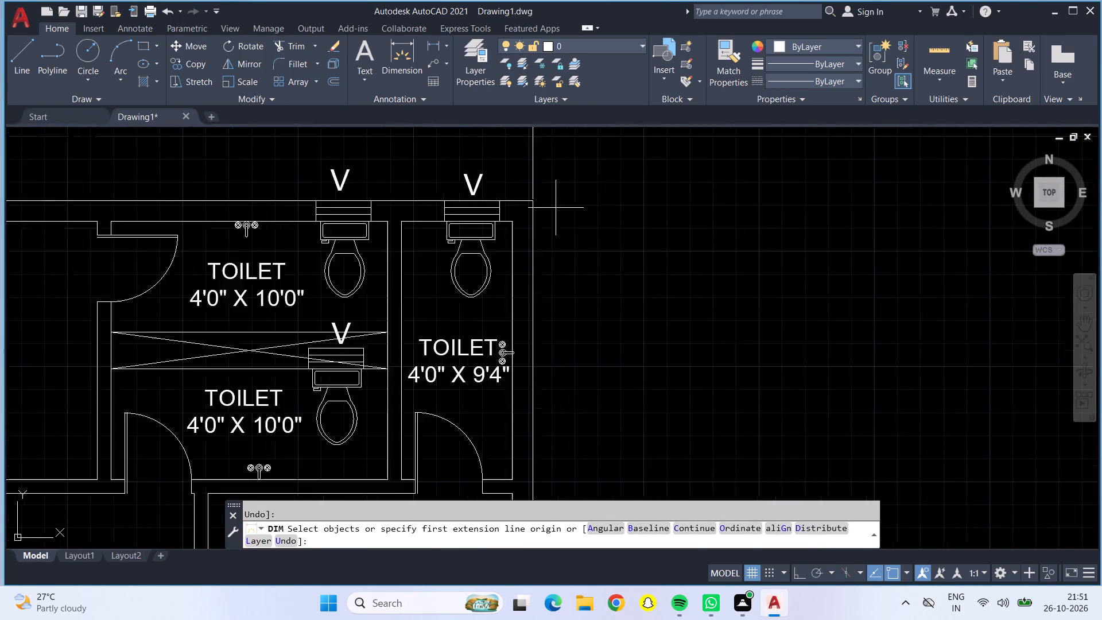
scroll(552, 208, down, 1)
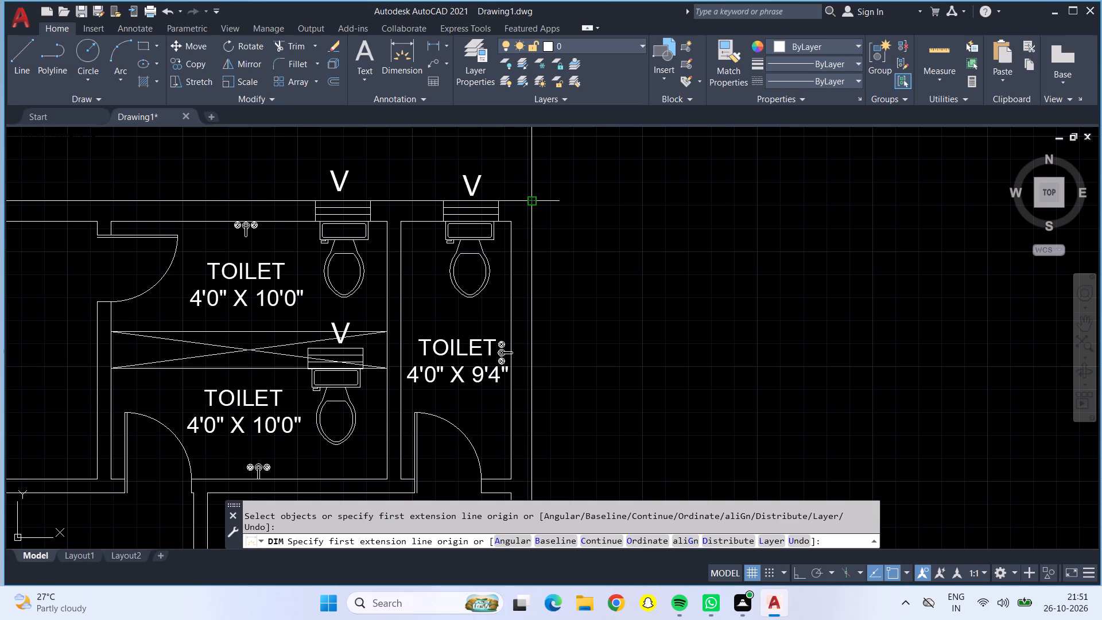
click(528, 200)
scroll(550, 243, down, 3)
middle_drag(577, 344, 573, 283)
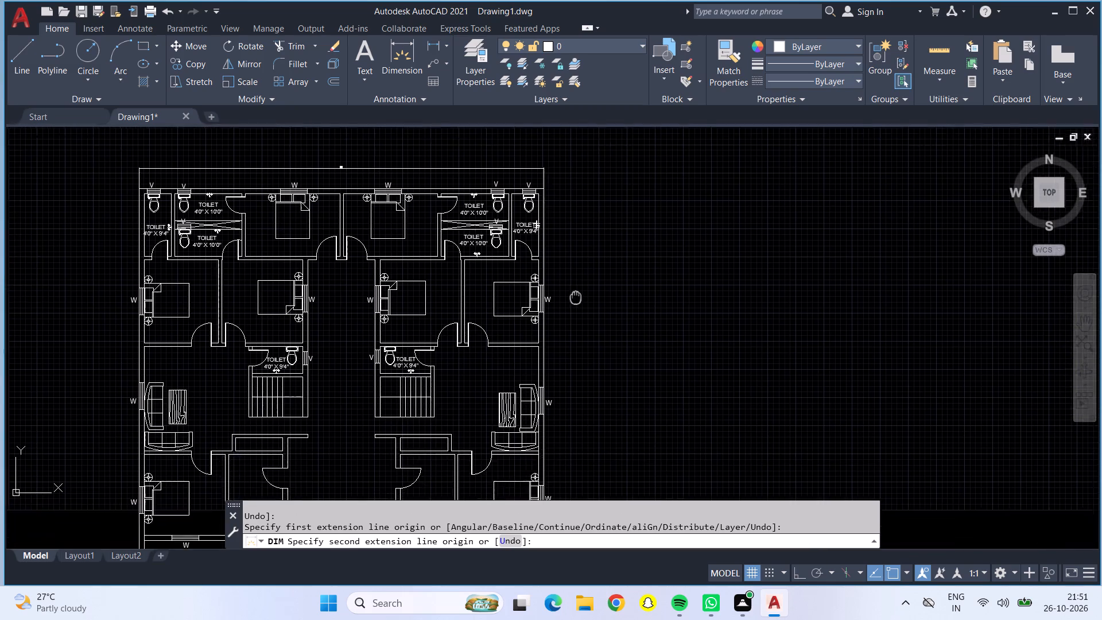
middle_drag(573, 283, 560, 204)
middle_drag(553, 477, 552, 422)
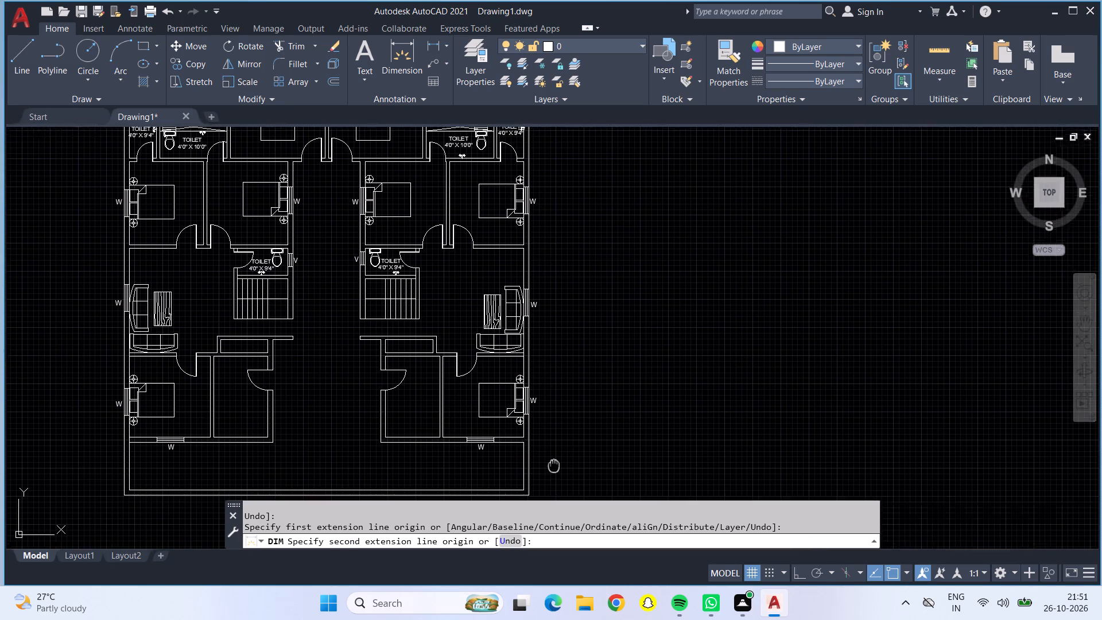
middle_drag(552, 422, 548, 329)
scroll(529, 348, up, 6)
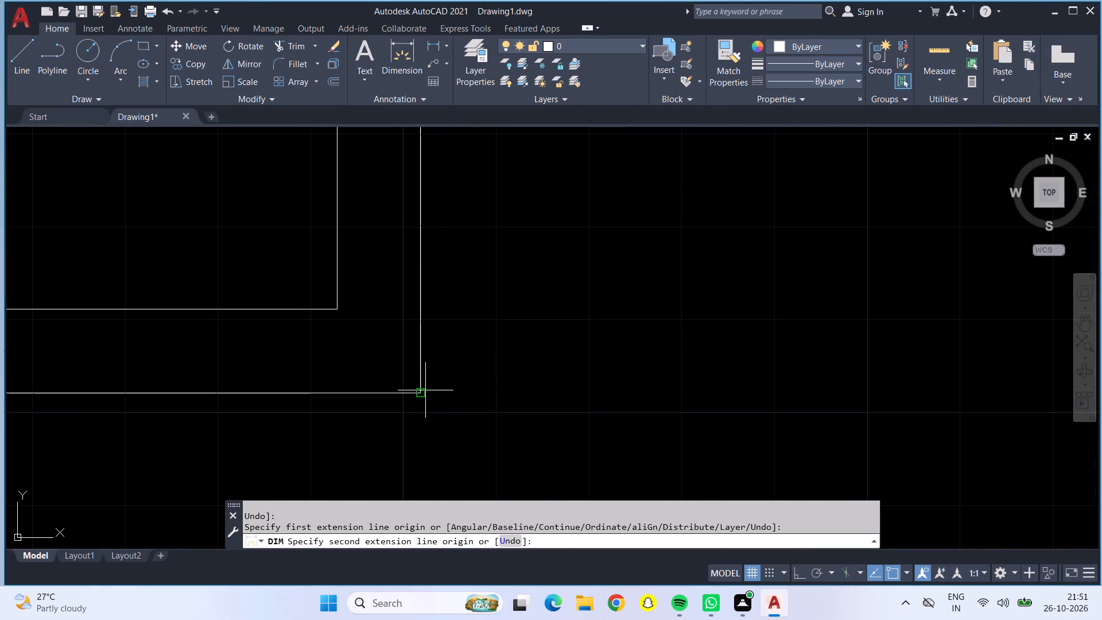
click(422, 390)
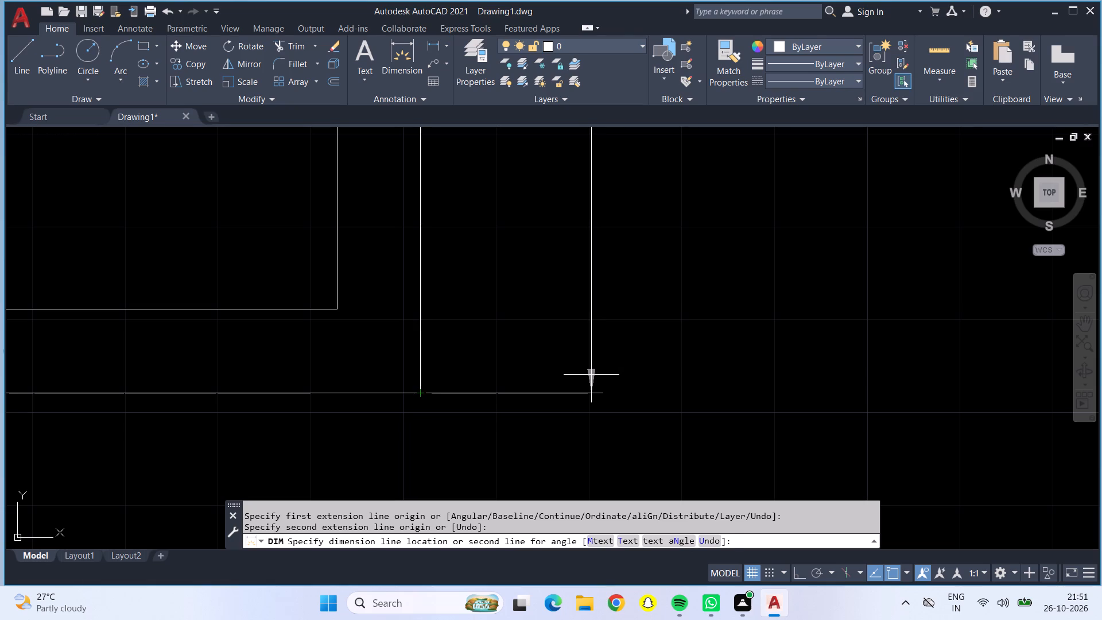
key(3)
key(apostrophe)
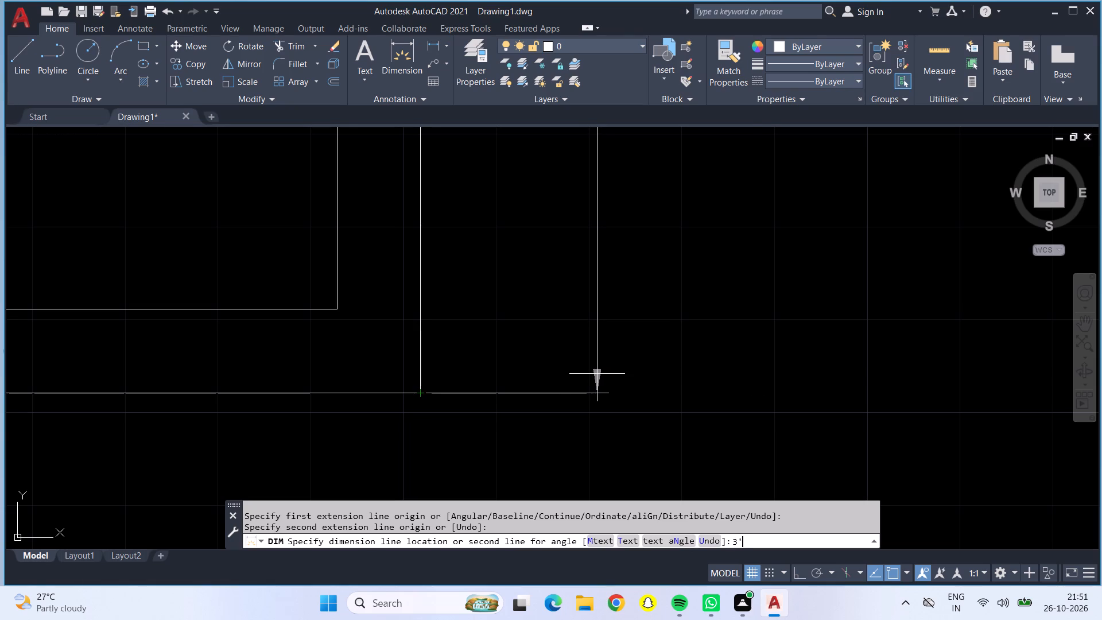
key(Return)
scroll(597, 369, down, 3)
key(Escape)
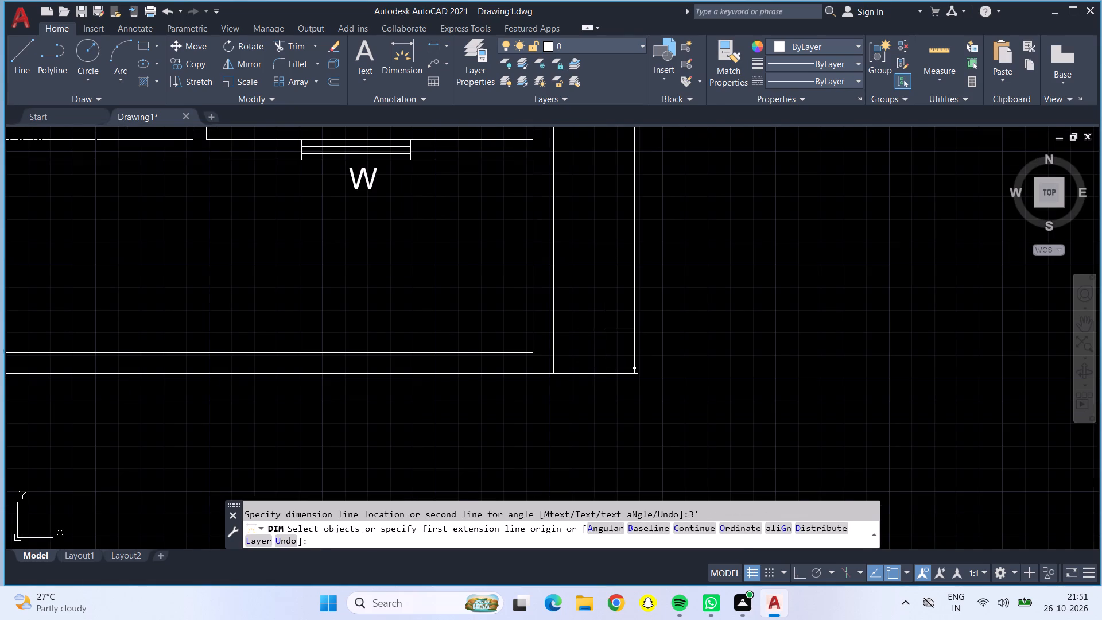
Replace the second floor plan's overall width dimension text with 60' at a text height of 9".
scroll(613, 309, down, 2)
scroll(453, 286, down, 1)
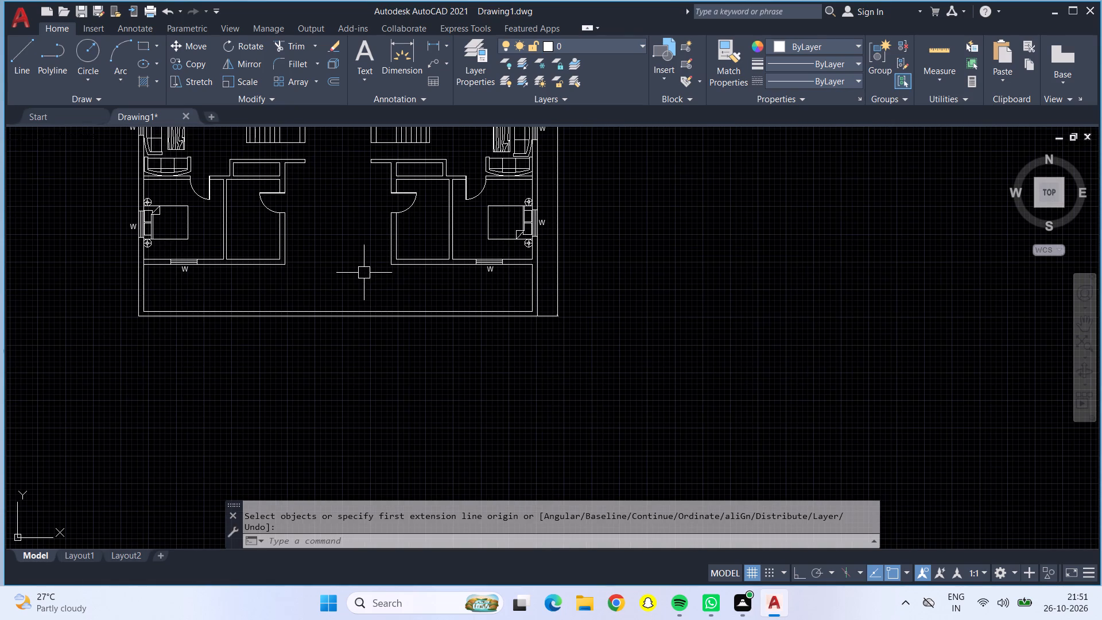
middle_drag(364, 273, 466, 418)
scroll(450, 308, down, 1)
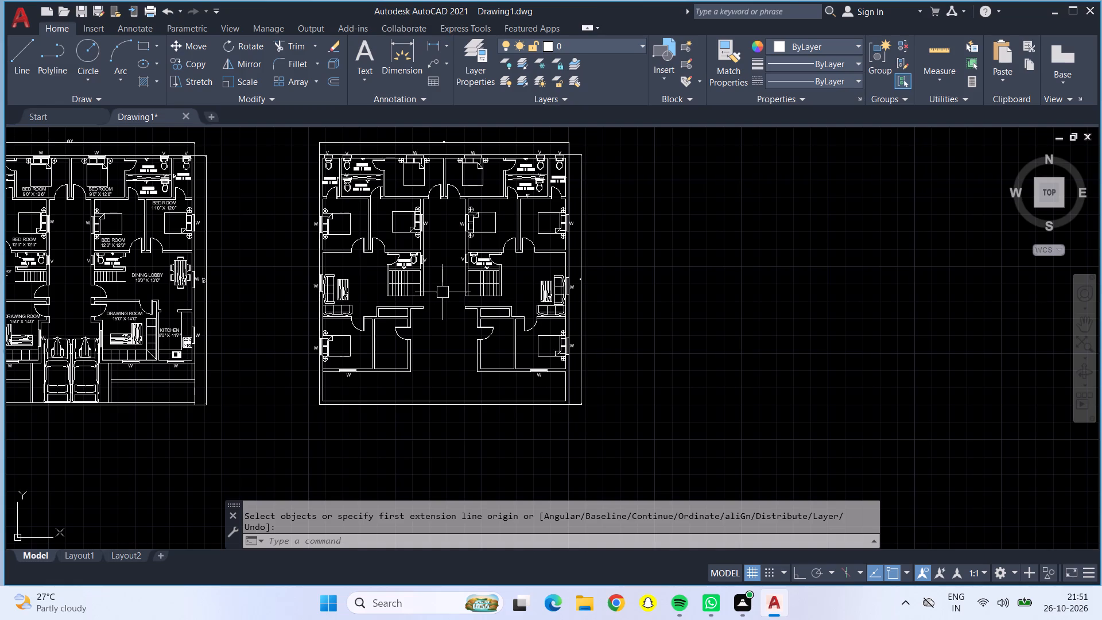
middle_drag(443, 292, 483, 431)
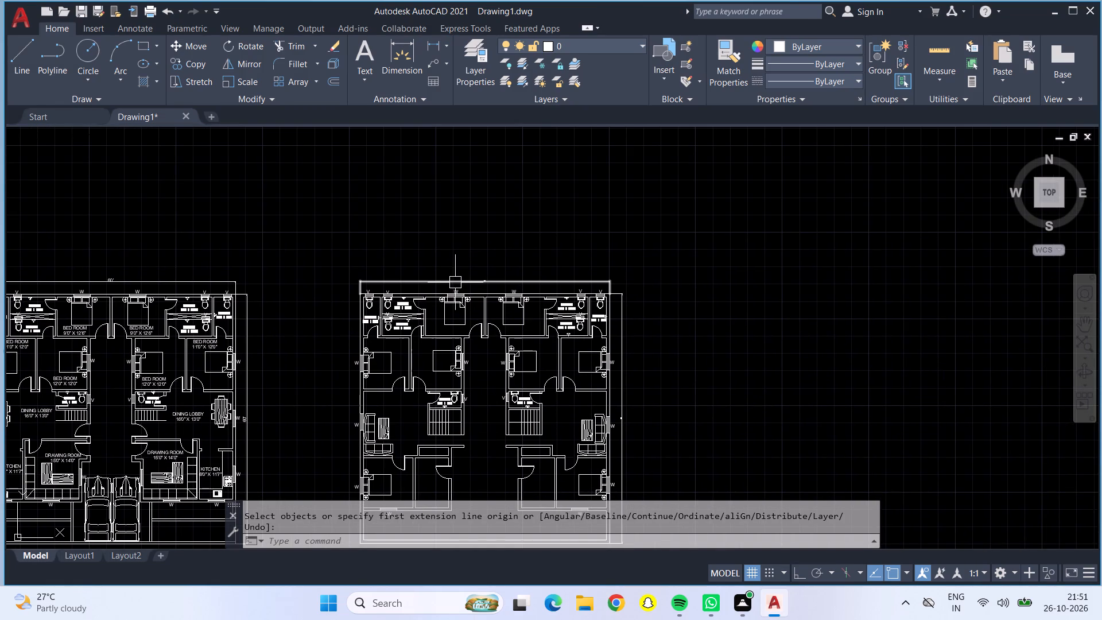
scroll(491, 282, up, 1)
scroll(491, 282, down, 1)
scroll(491, 282, up, 4)
scroll(436, 261, up, 5)
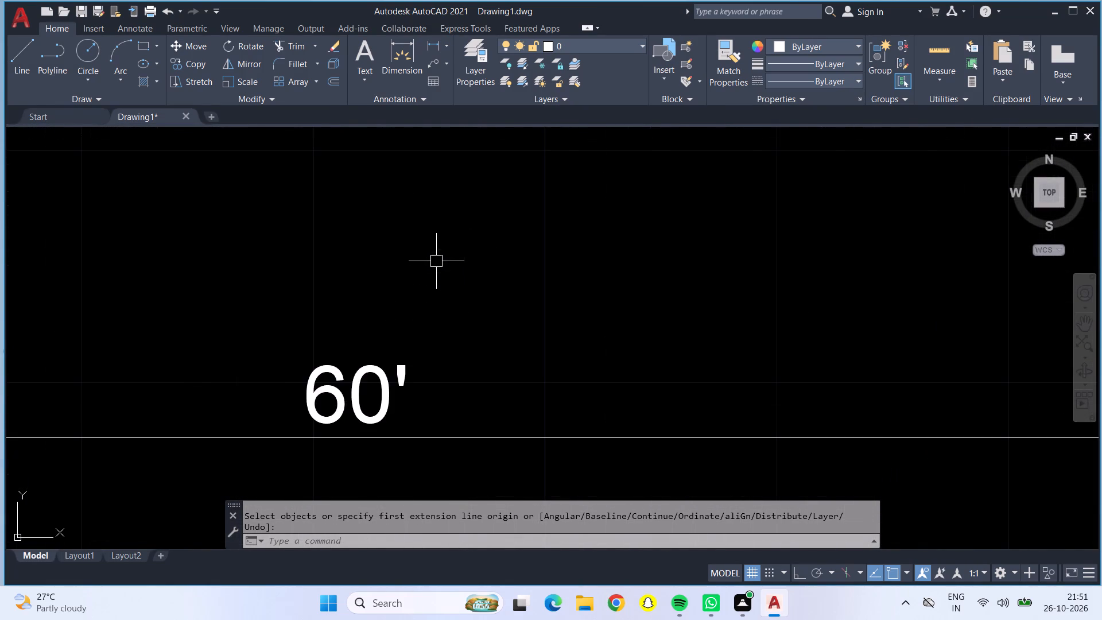
click(347, 404)
click(340, 404)
double_click(370, 404)
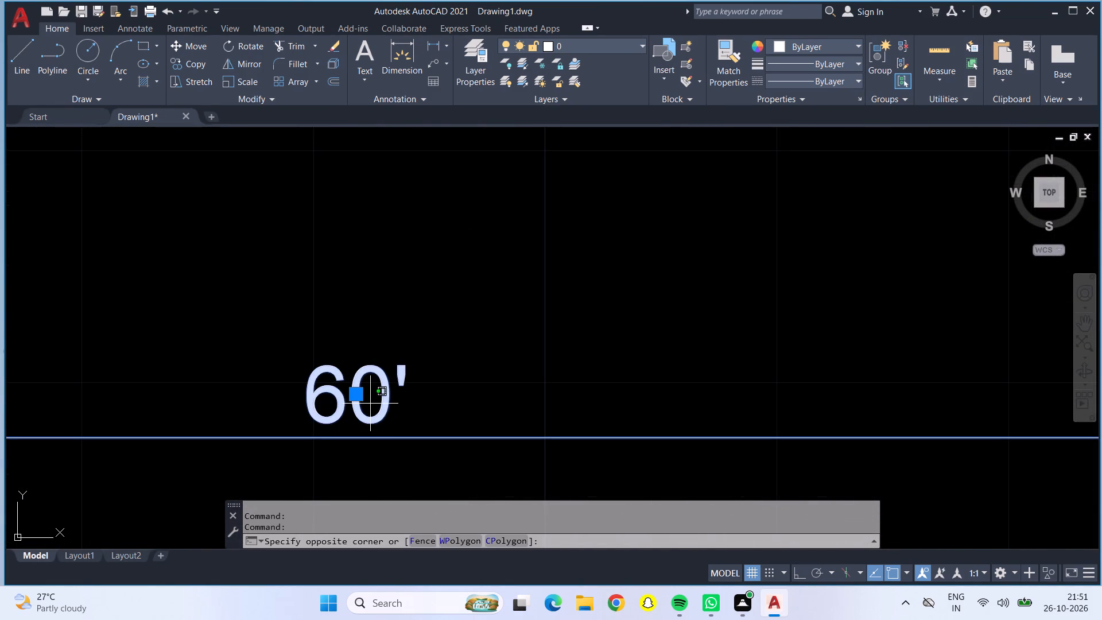
triple_click(376, 414)
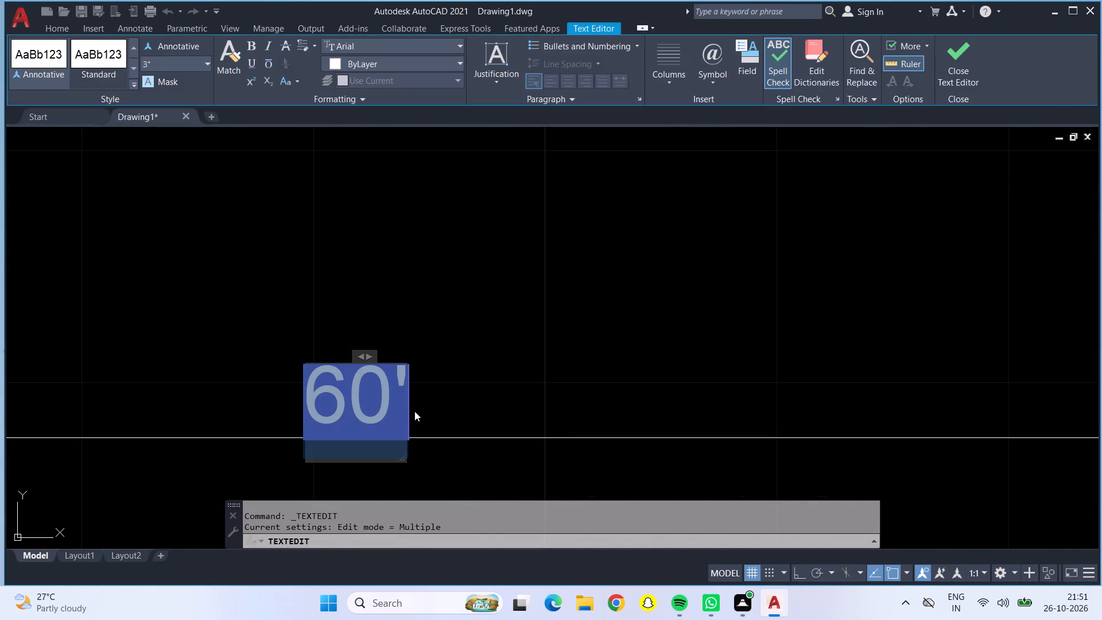
click(414, 411)
double_click(366, 389)
click(363, 387)
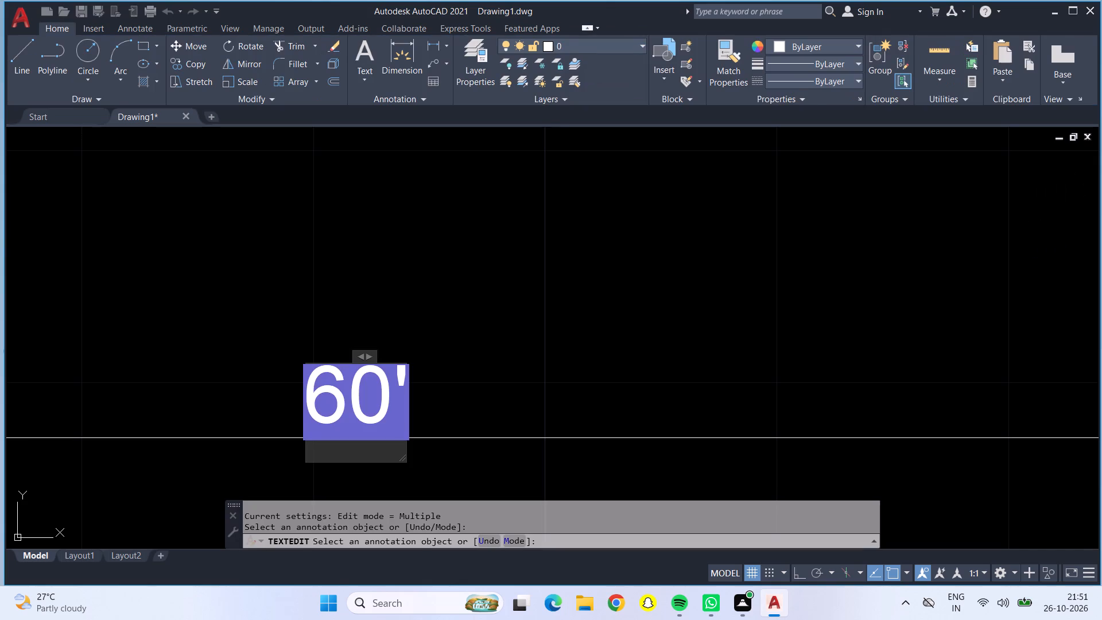
click(399, 416)
key(BackSpace)
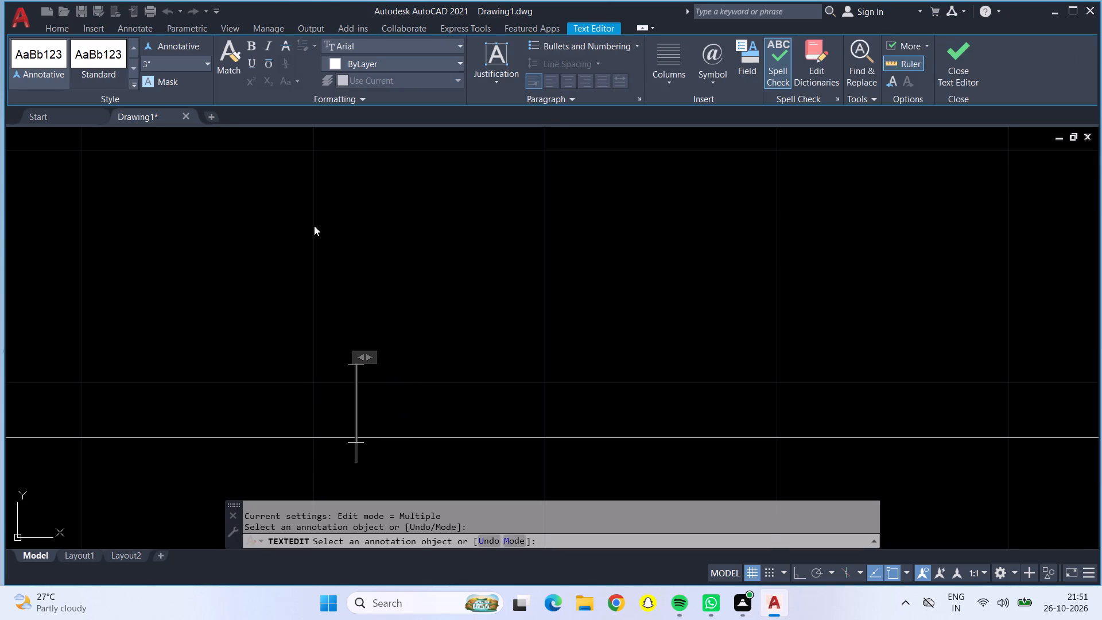
click(209, 58)
click(201, 111)
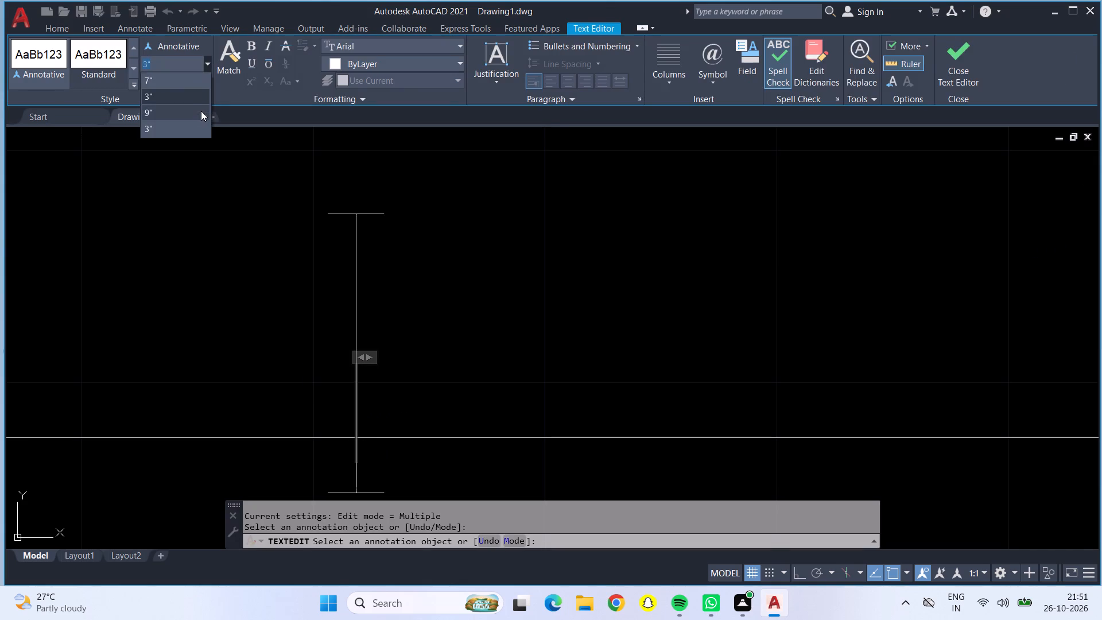
key(6)
text(0')
click(507, 228)
Replace the dimension text along the second floor plan's right outer wall with 60' at a text height of 9".
scroll(507, 225, down, 4)
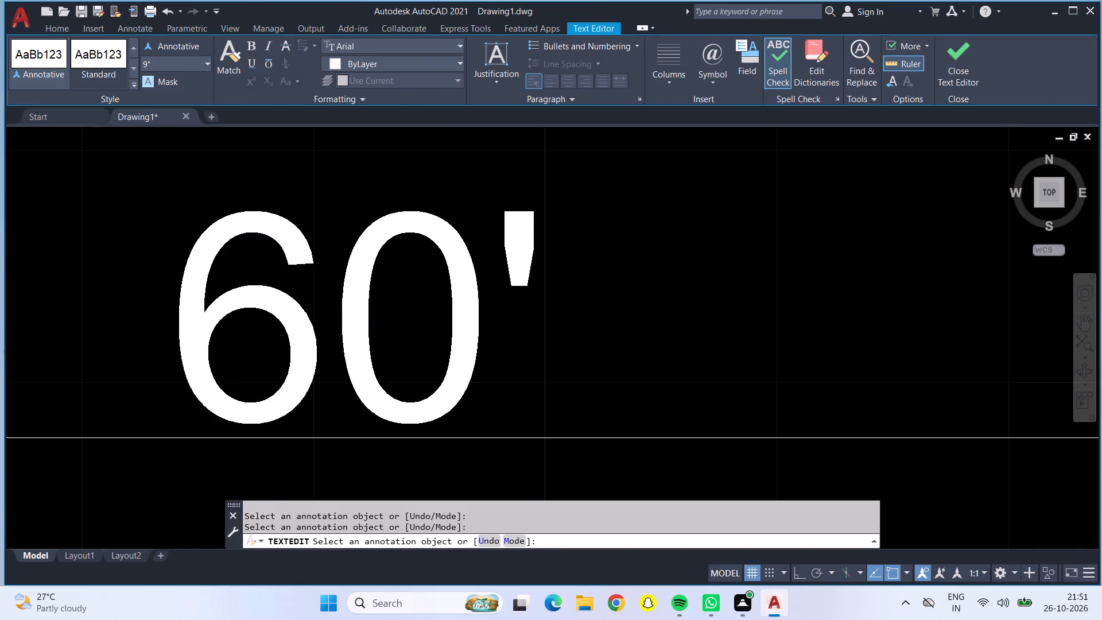
scroll(568, 229, down, 4)
scroll(651, 252, down, 2)
scroll(786, 323, down, 2)
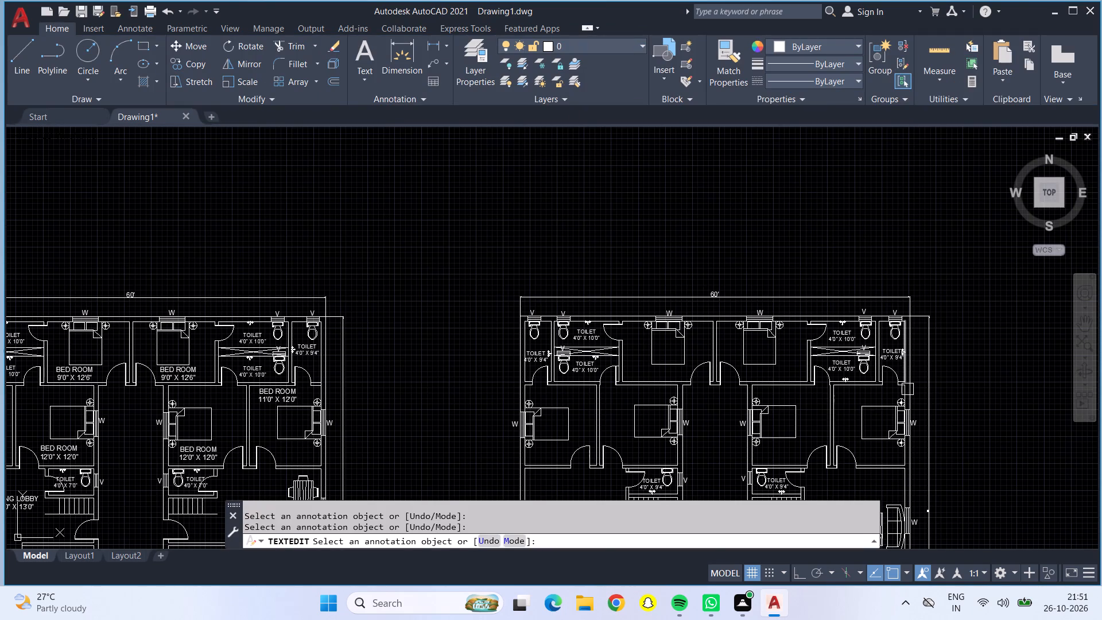
middle_drag(929, 423, 727, 58)
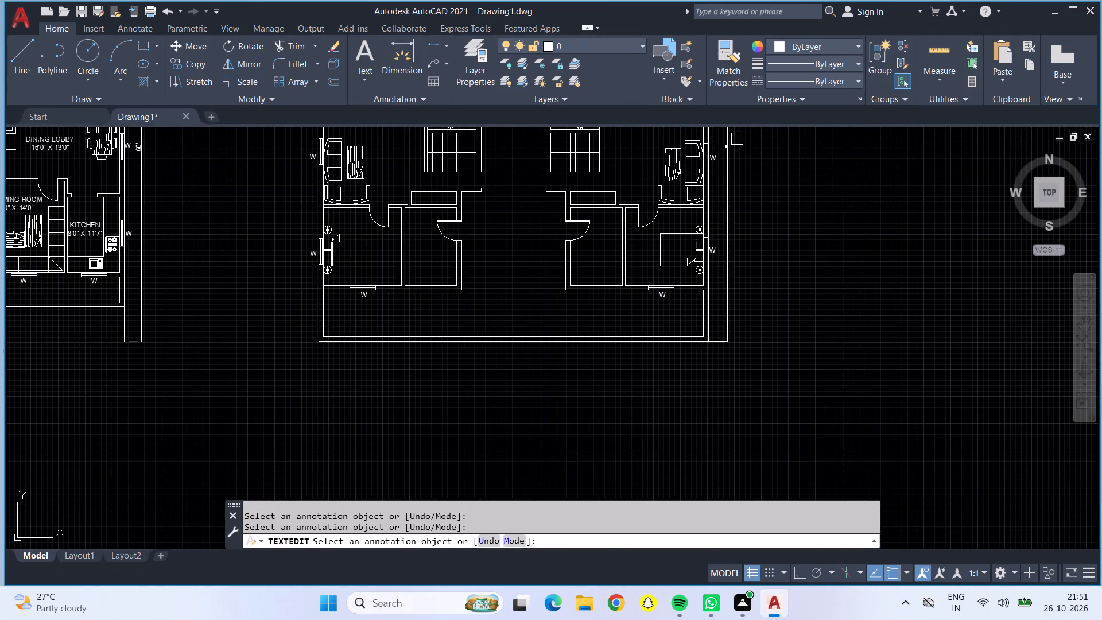
scroll(726, 148, up, 9)
middle_drag(721, 174, 721, 175)
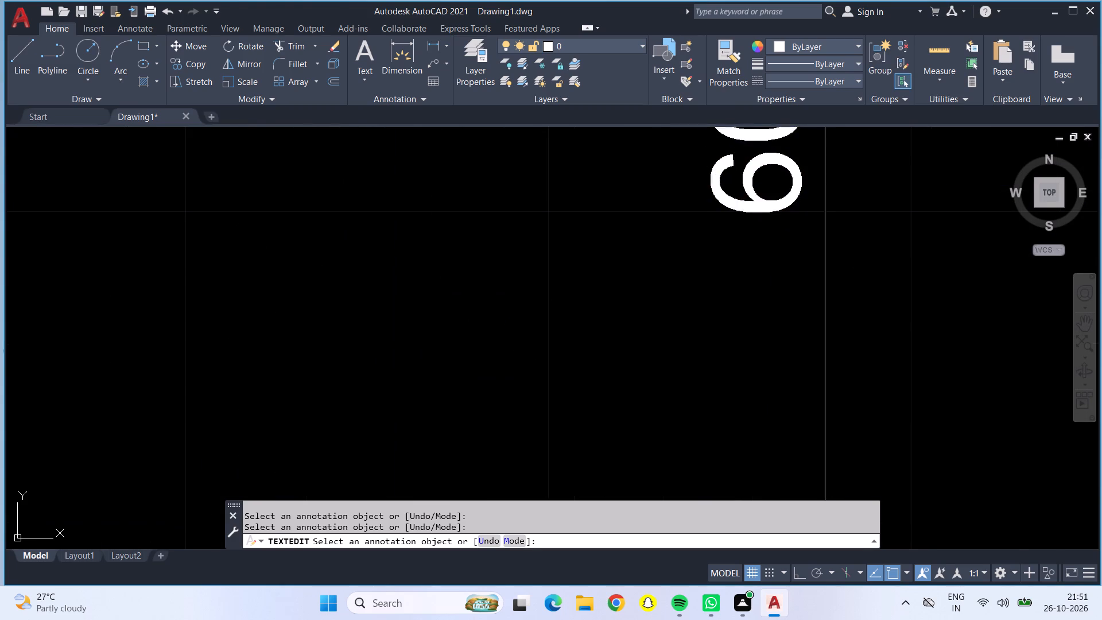
middle_drag(721, 175, 685, 321)
click(681, 263)
click(681, 263)
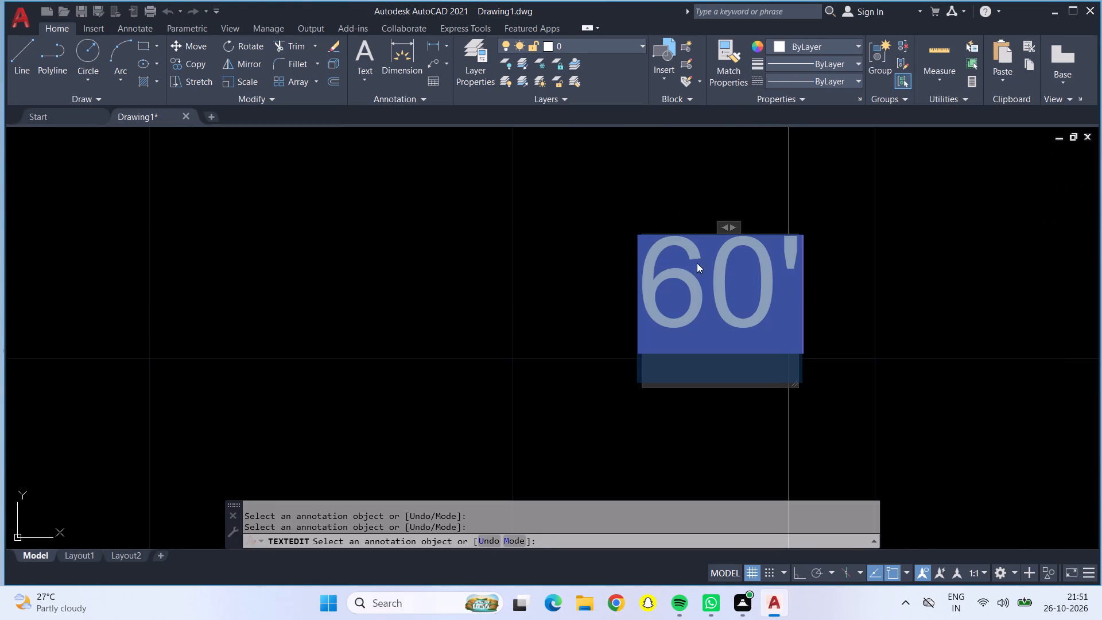
key(BackSpace)
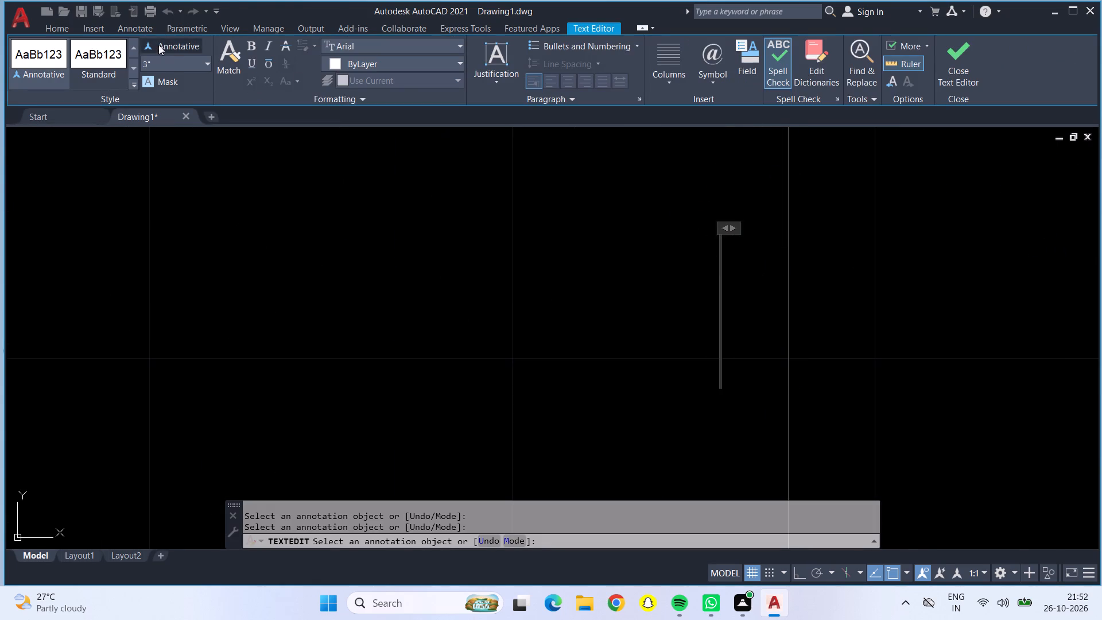
click(211, 61)
click(203, 118)
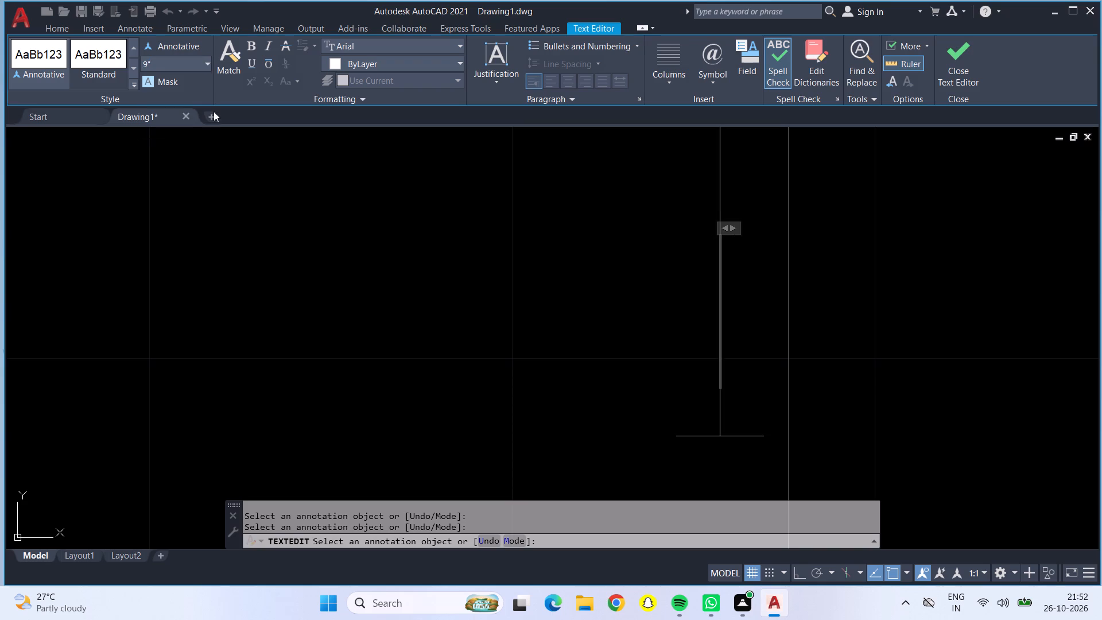
key(6)
key(0)
key(apostrophe)
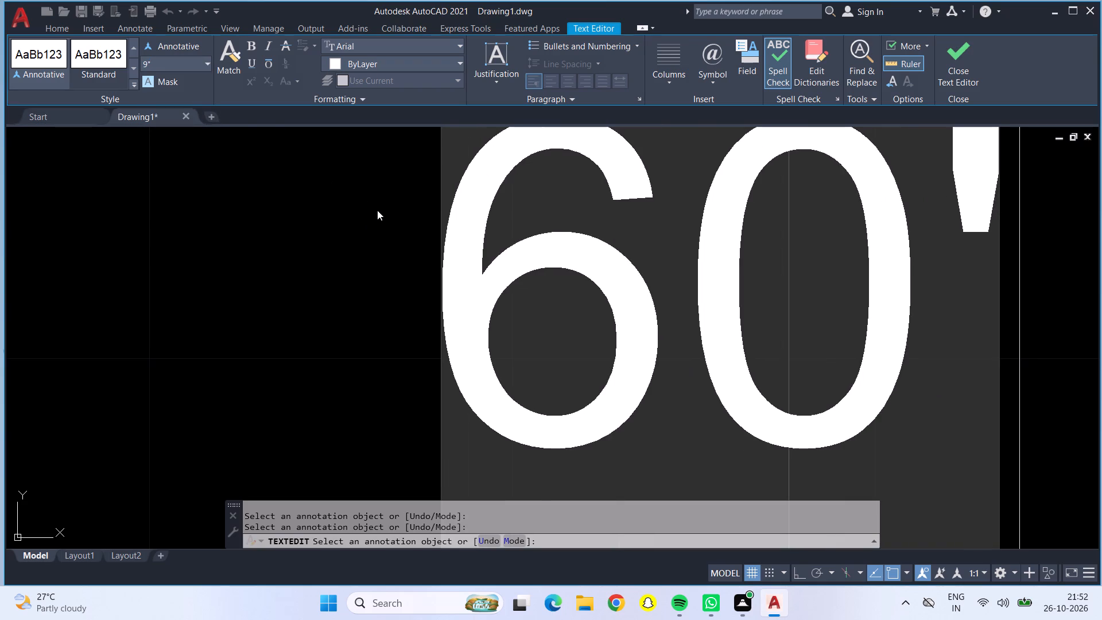
click(278, 286)
scroll(285, 269, down, 11)
scroll(219, 222, down, 2)
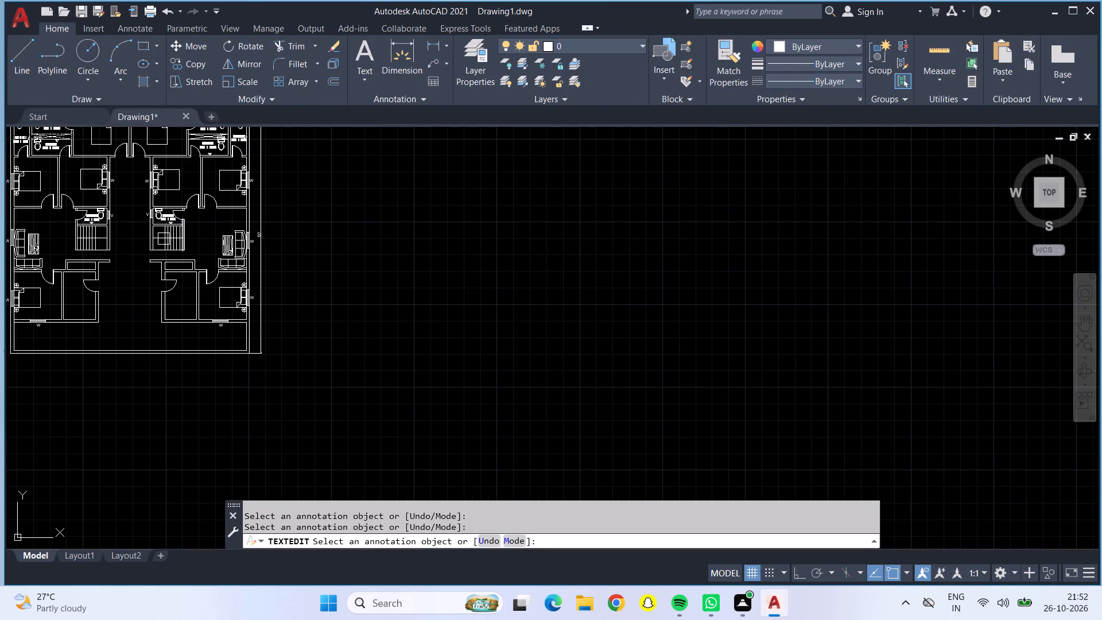
middle_drag(126, 258, 238, 299)
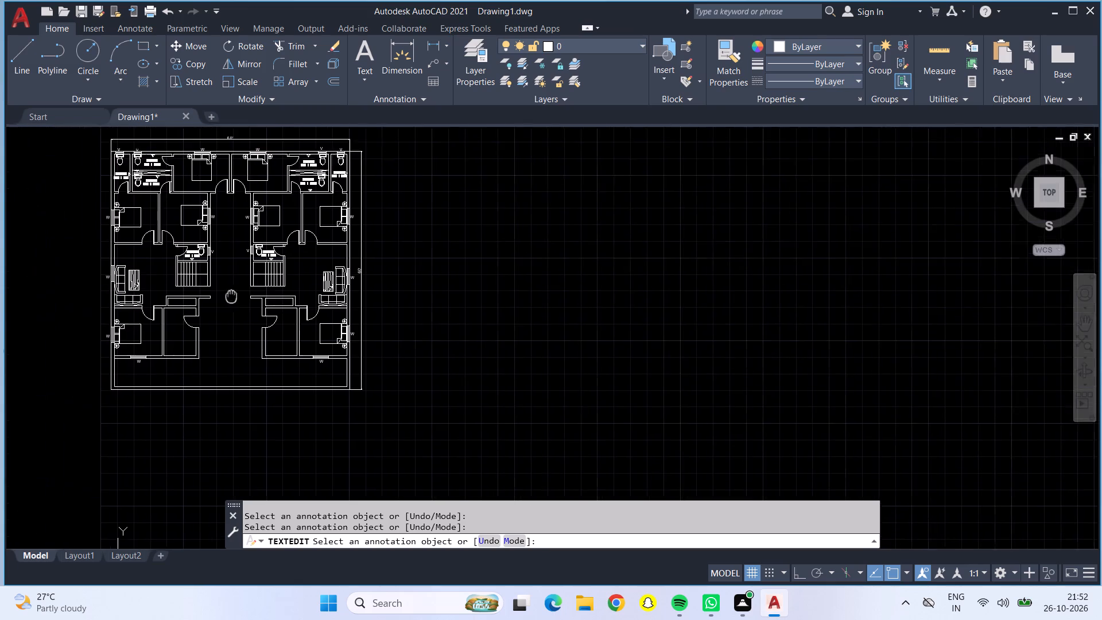
middle_drag(238, 299, 318, 415)
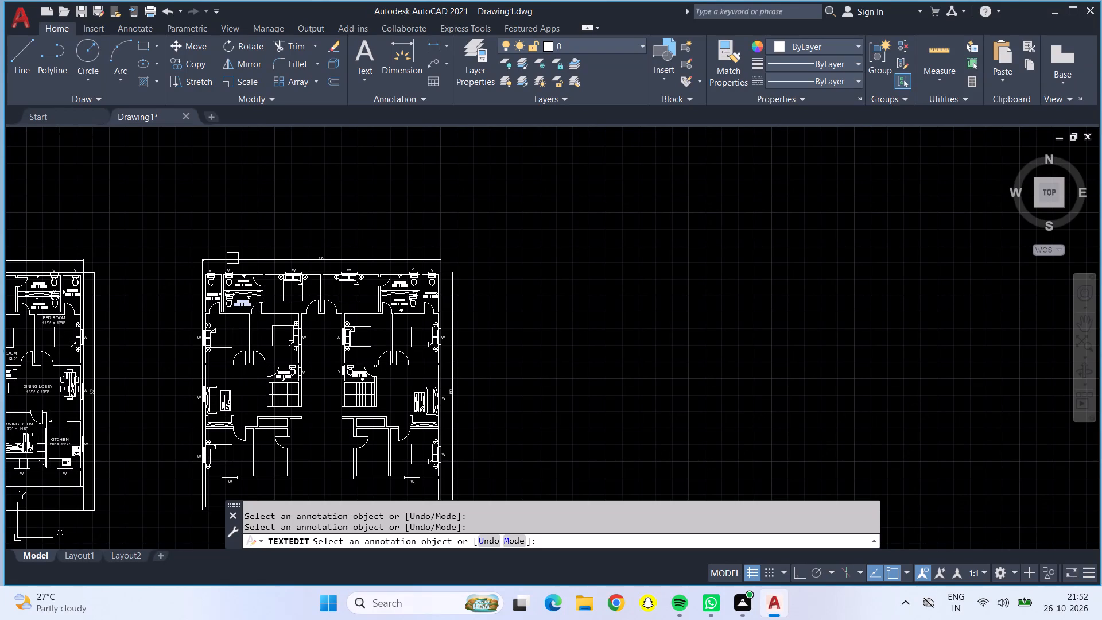
key(grave)
key(Escape)
Quick-measure the second floor's upper and middle bedrooms, the sofa areas beside the stairs, and the lower bedrooms.
scroll(315, 331, up, 1)
middle_drag(320, 332, 371, 347)
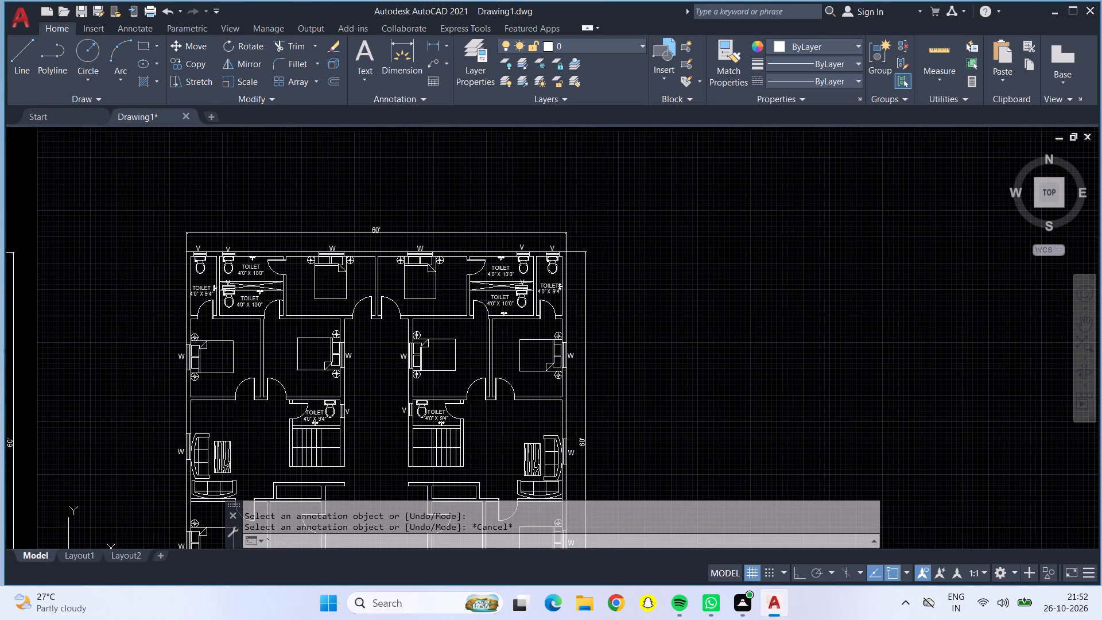
click(944, 51)
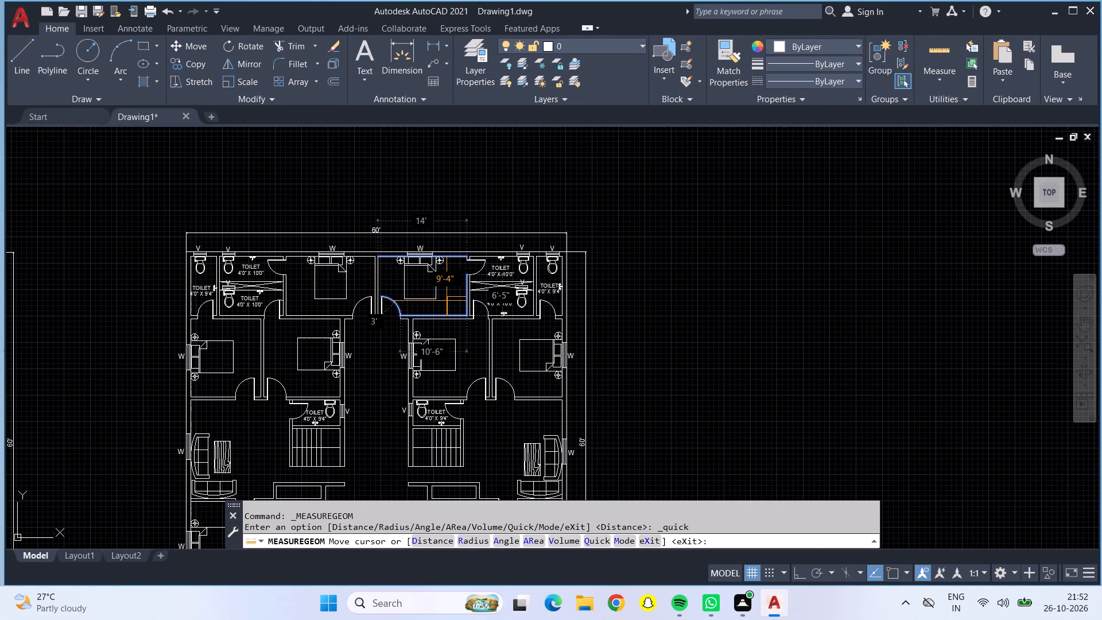
scroll(445, 300, up, 2)
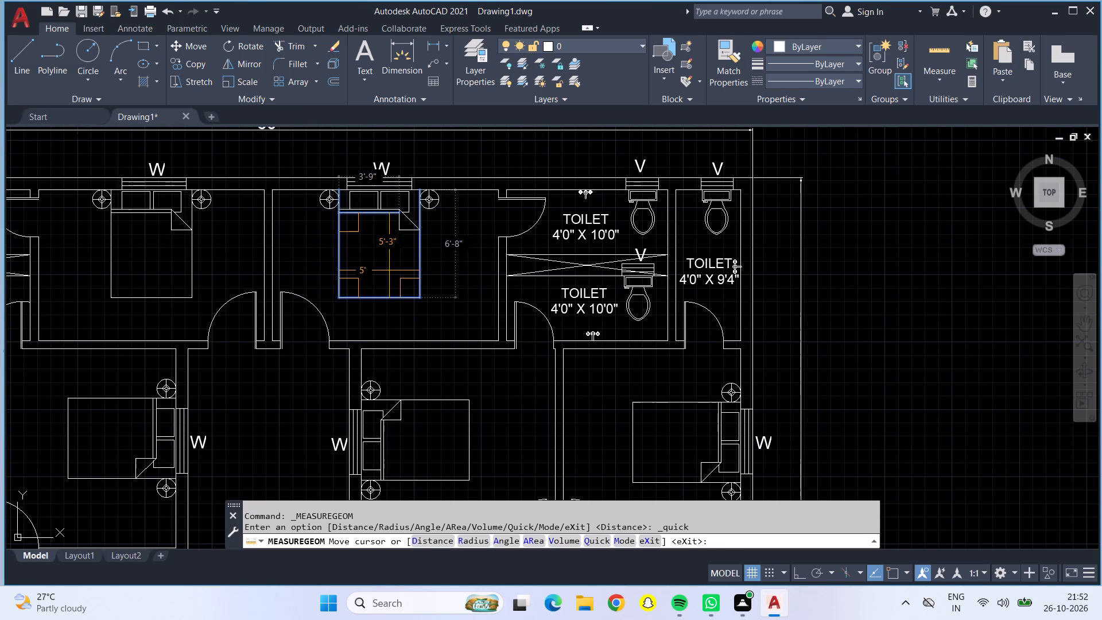
scroll(432, 278, down, 1)
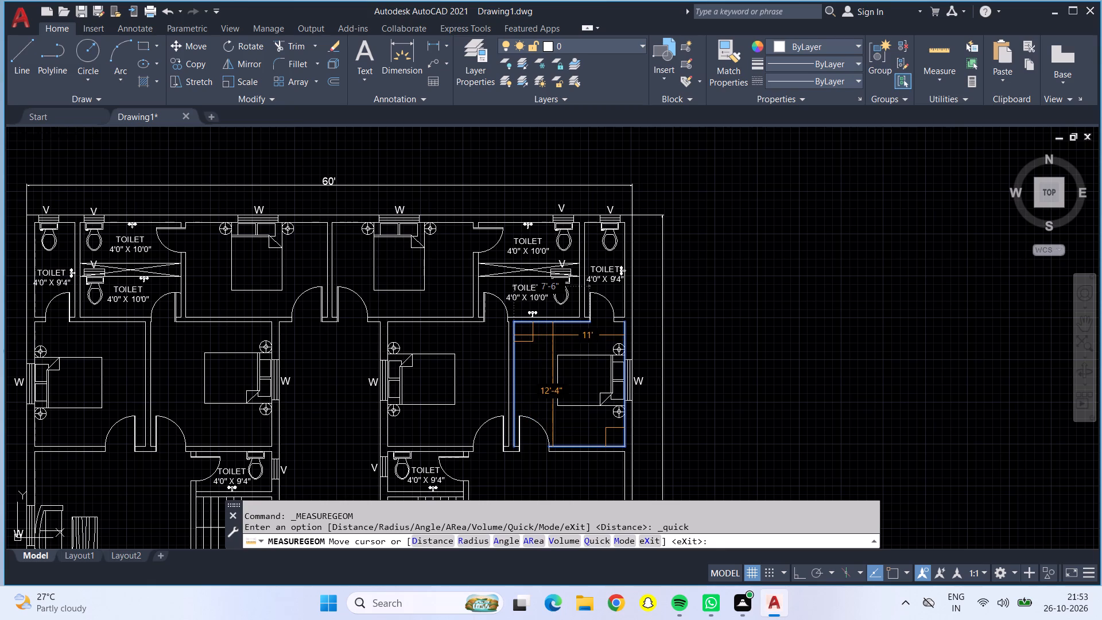
scroll(549, 333, down, 1)
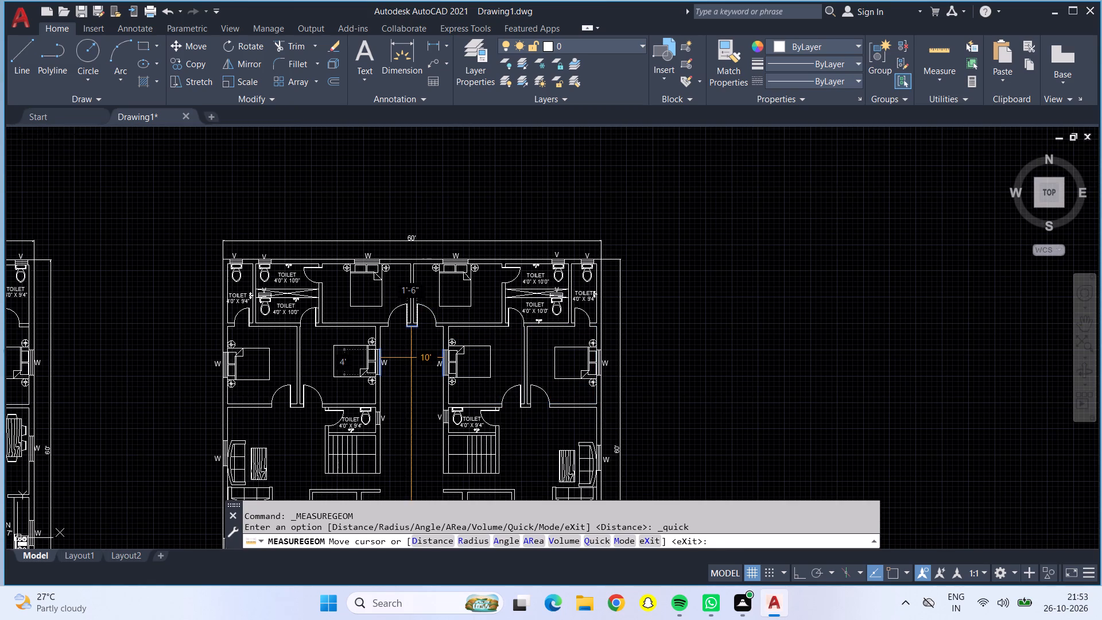
middle_drag(411, 358, 410, 278)
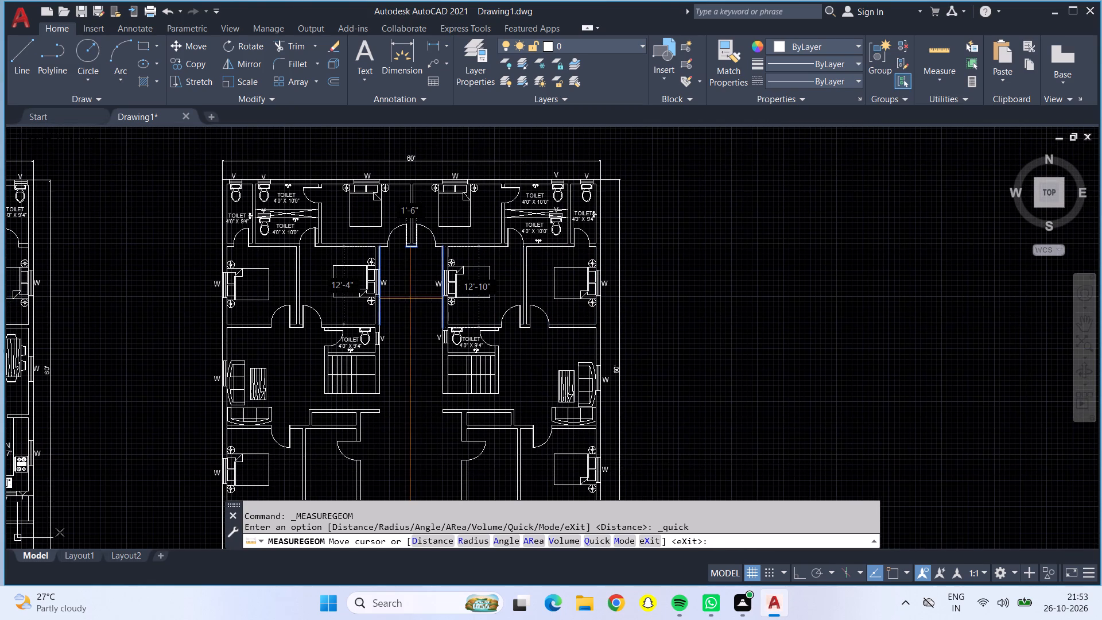
scroll(411, 367, up, 1)
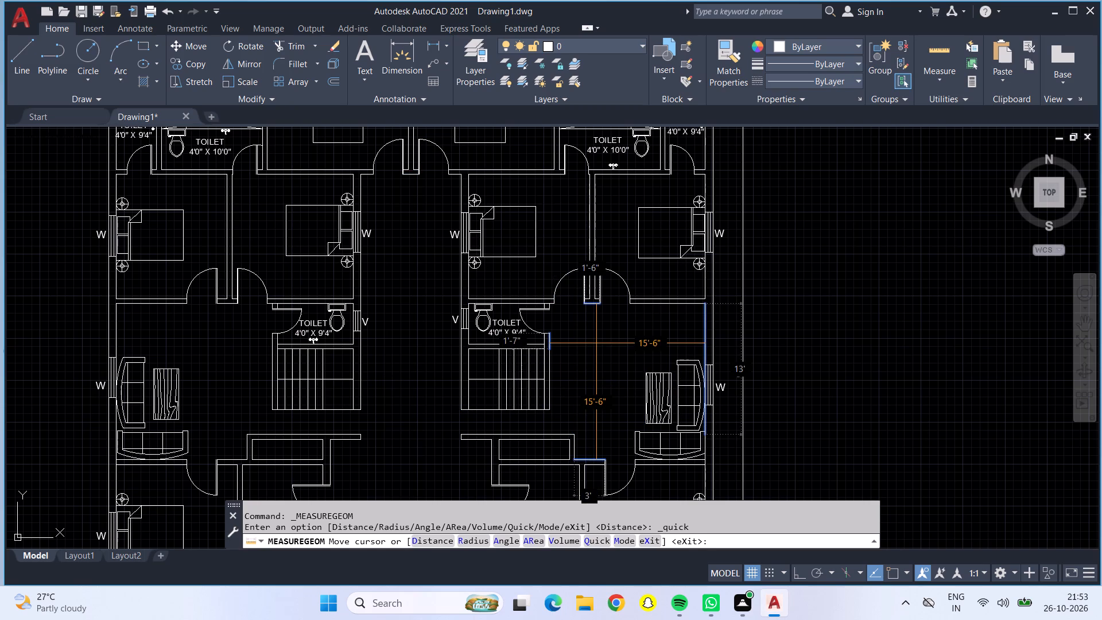
middle_drag(596, 343, 614, 342)
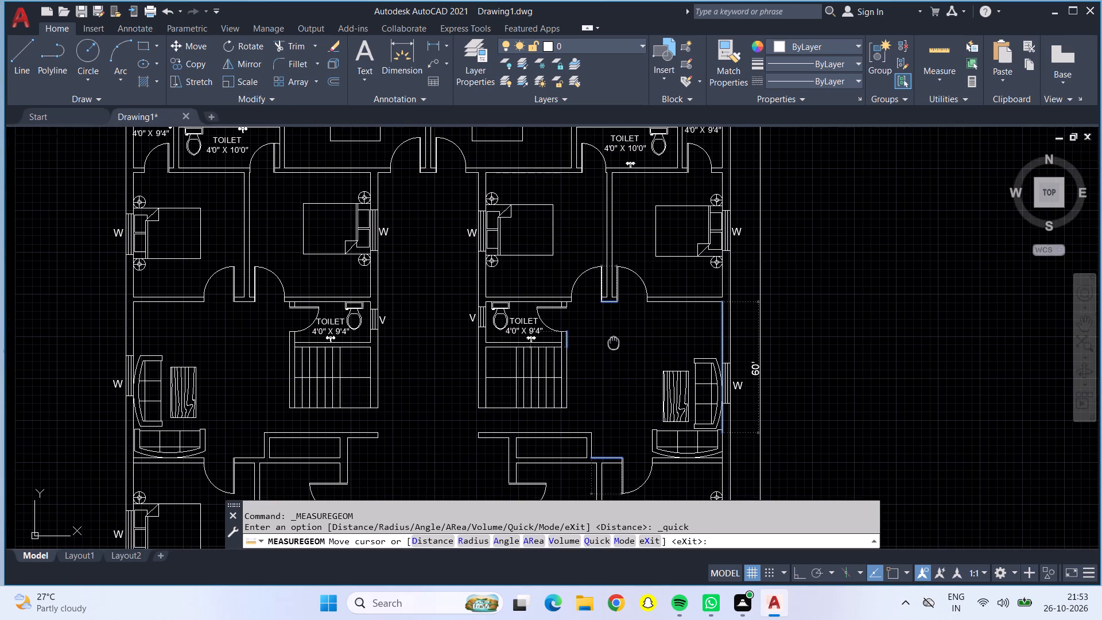
middle_drag(614, 342, 626, 341)
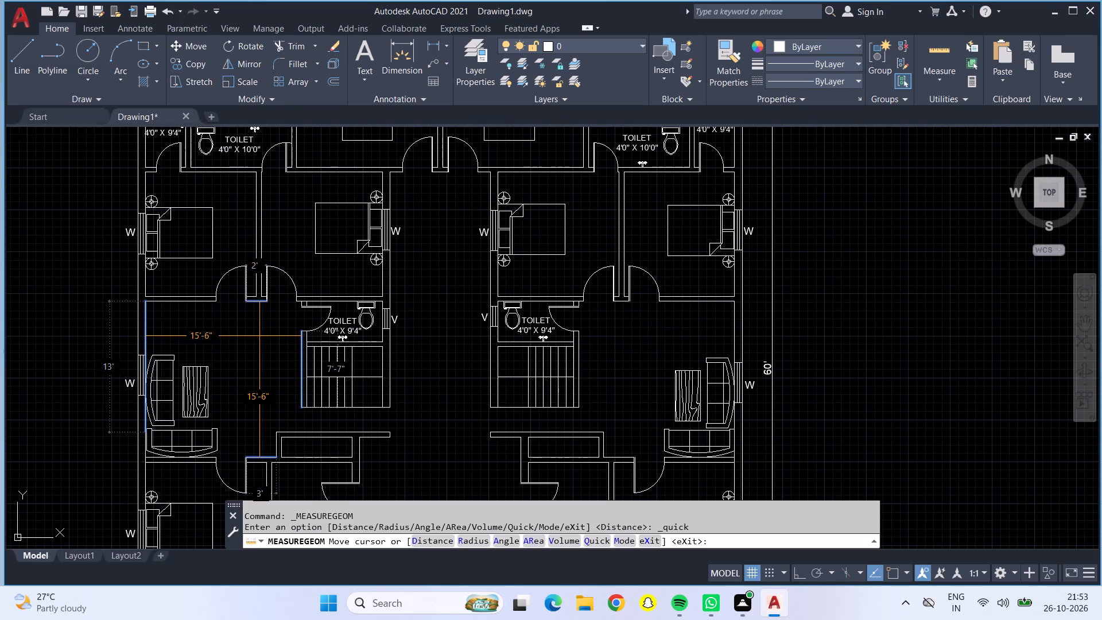
scroll(259, 336, down, 1)
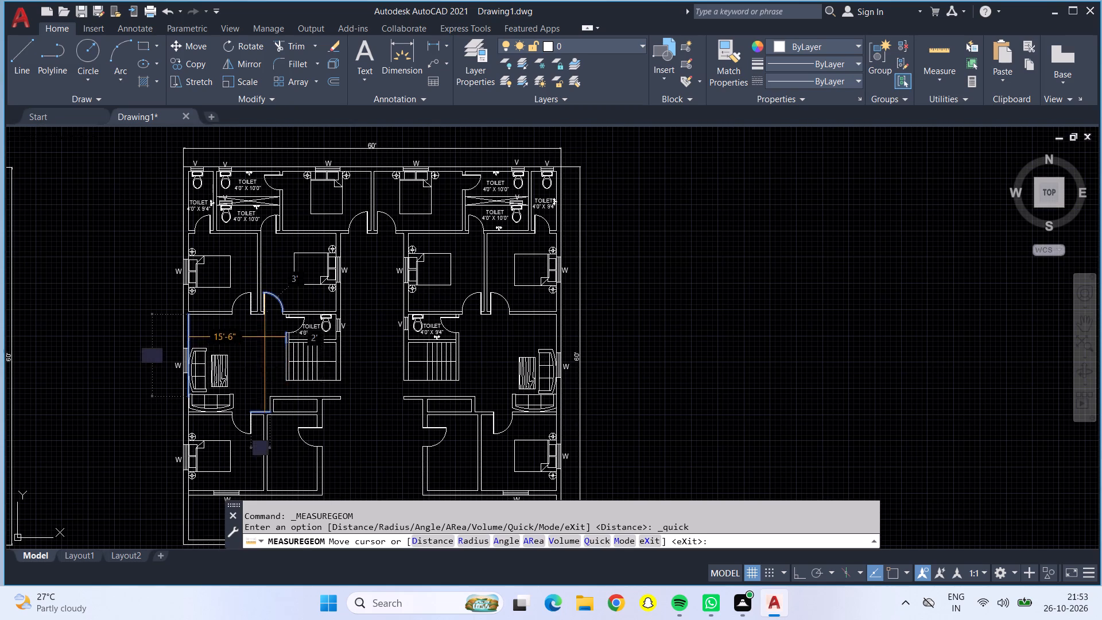
scroll(289, 431, down, 1)
middle_drag(289, 431, 324, 410)
scroll(295, 422, up, 3)
scroll(313, 383, down, 1)
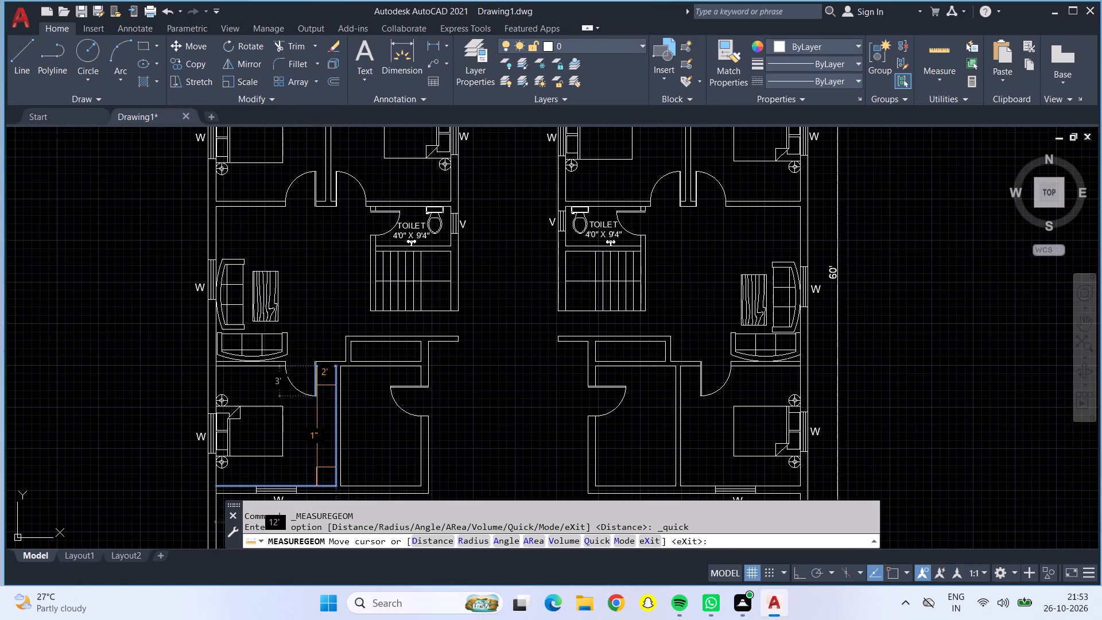
middle_drag(322, 392, 330, 356)
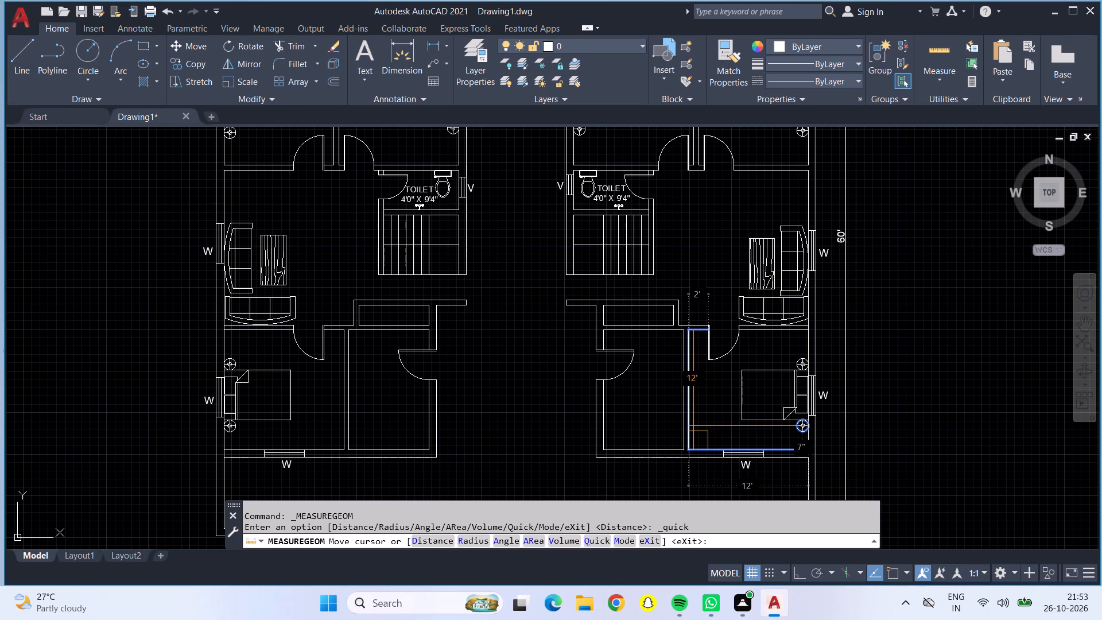
key(Escape)
scroll(613, 358, down, 1)
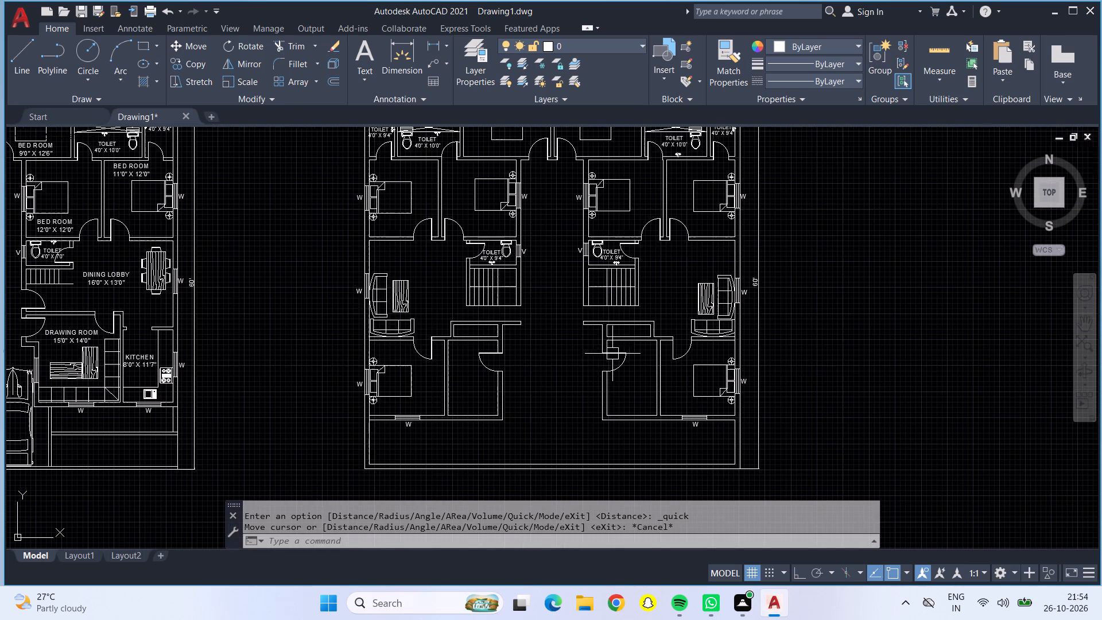
middle_drag(276, 299, 337, 476)
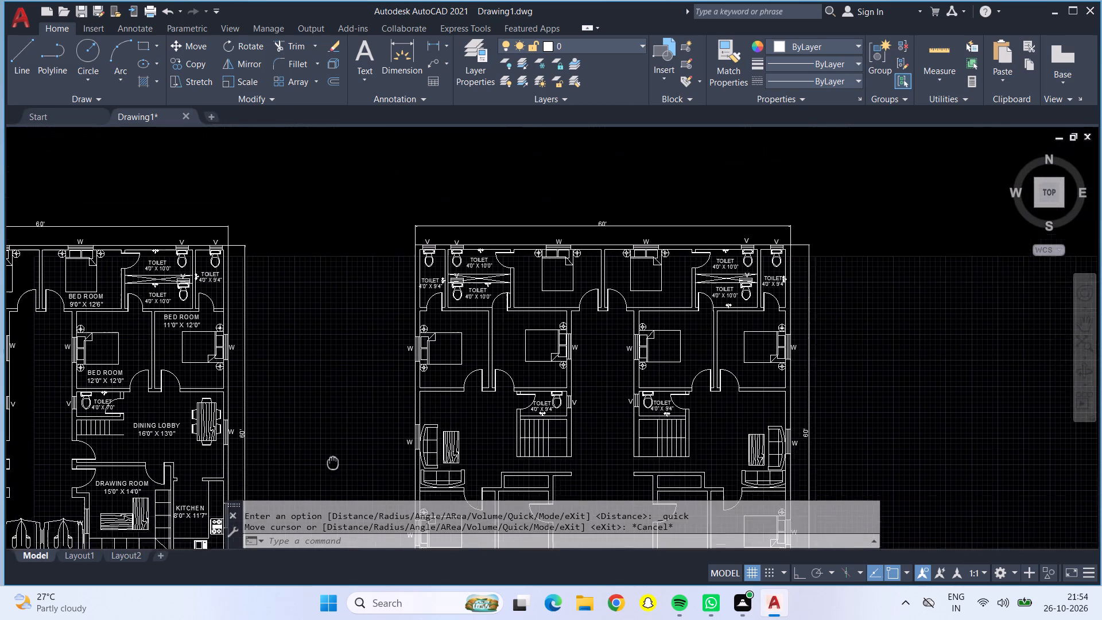
Copy the BED ROOM 12'0" X 12'0" label from the adjacent floor plan into the second floor's two inner middle bedrooms.
middle_drag(337, 476, 339, 487)
click(135, 412)
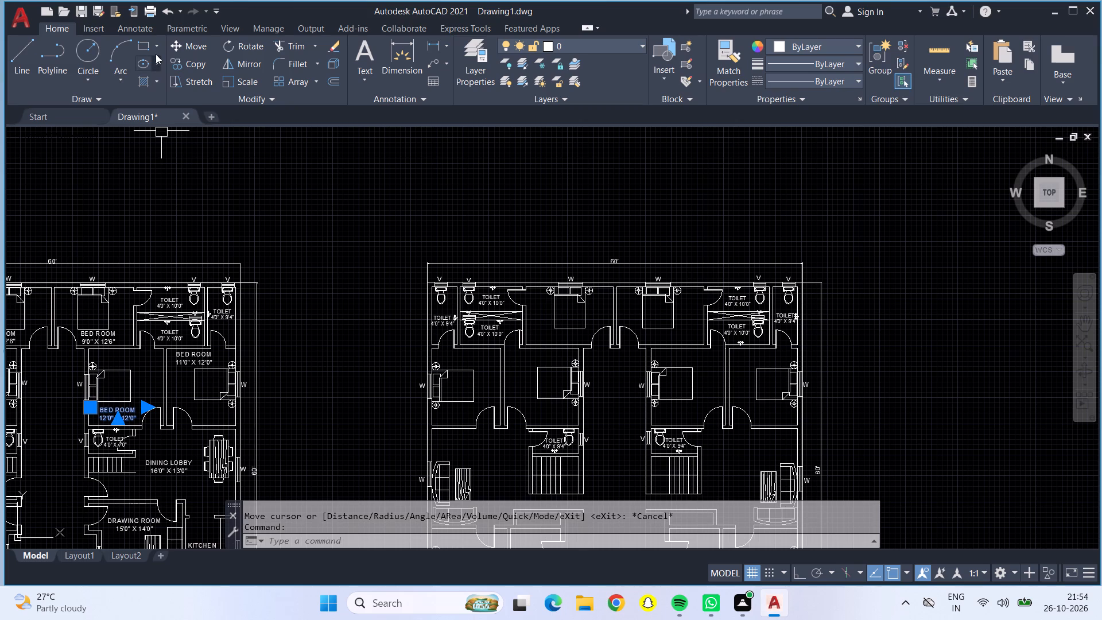
click(176, 61)
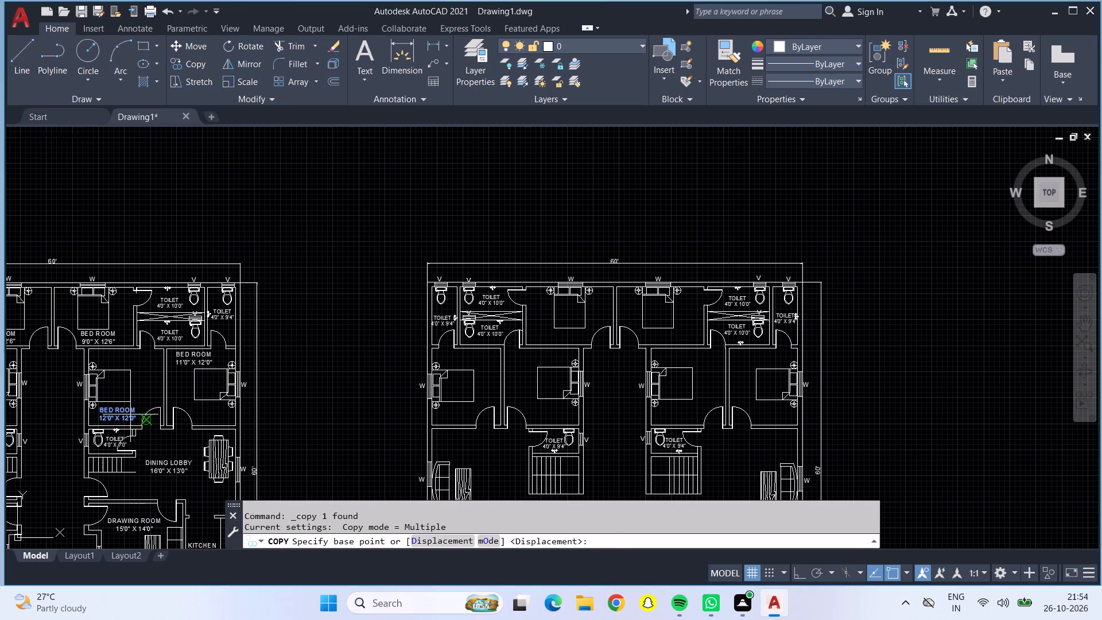
click(130, 414)
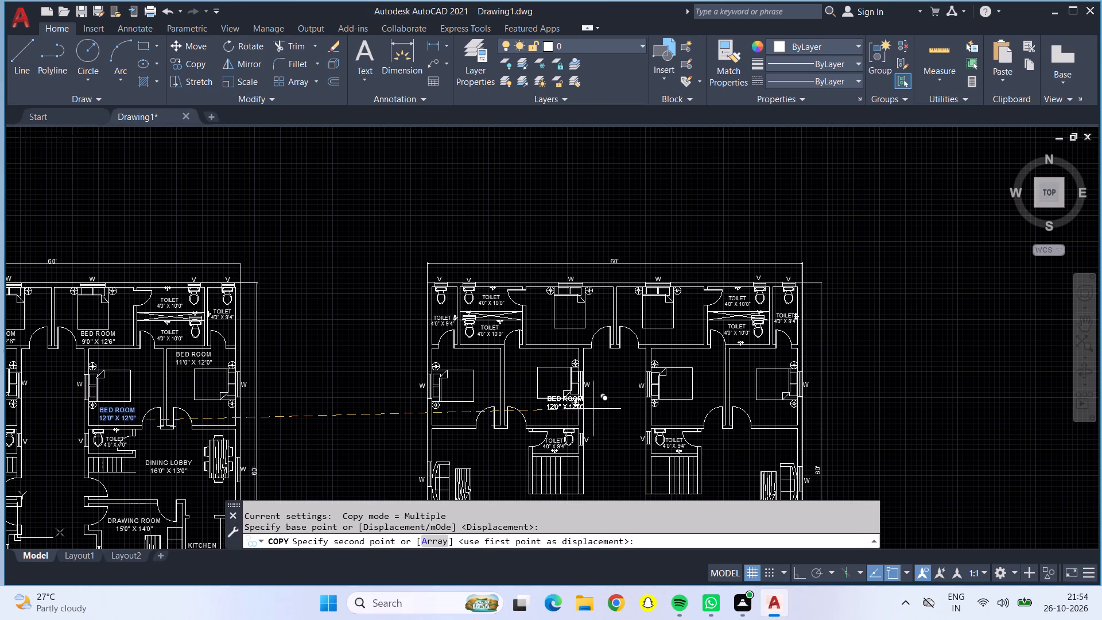
scroll(568, 356, up, 2)
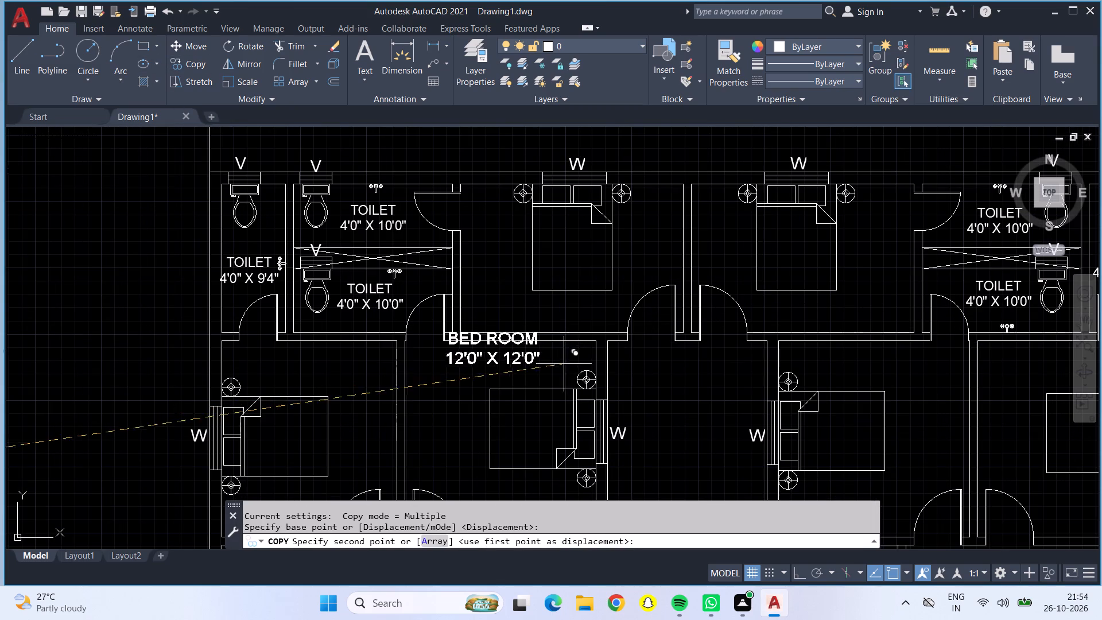
click(555, 378)
scroll(651, 392, down, 1)
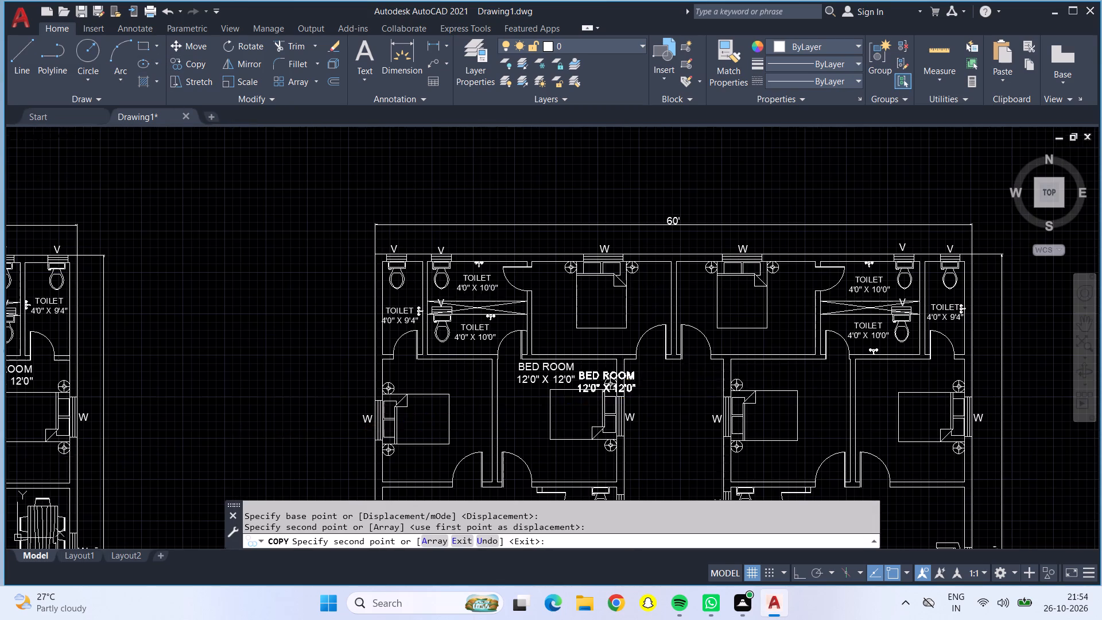
scroll(837, 379, up, 2)
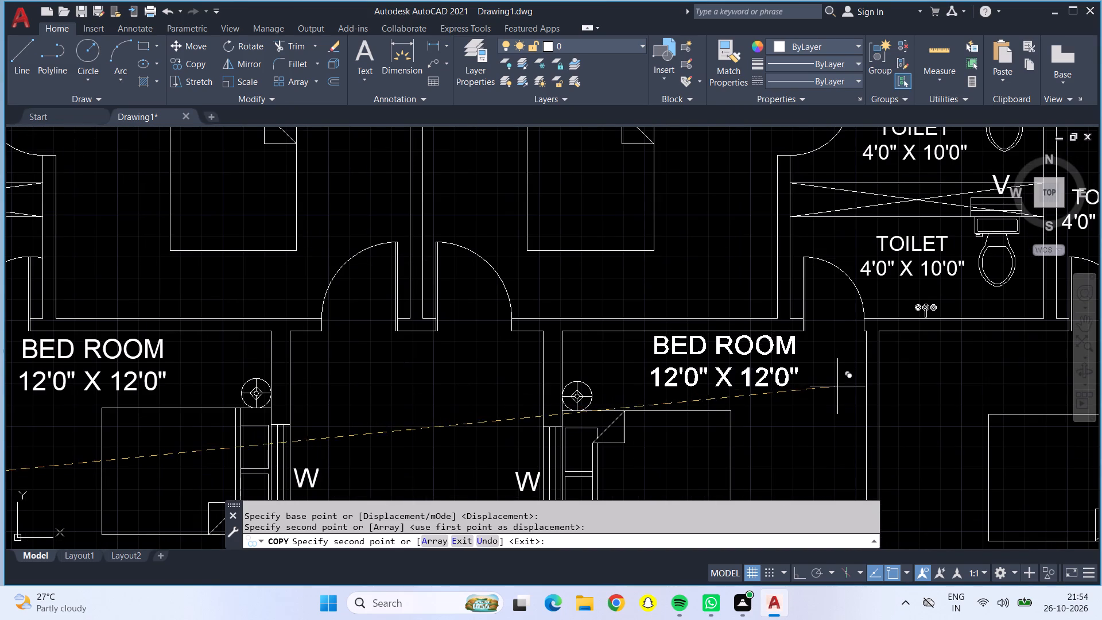
click(832, 394)
Place further copies of the BED ROOM 12'0" X 12'0" label in the second floor's two lower outer bedrooms, below the beds.
scroll(794, 400, down, 3)
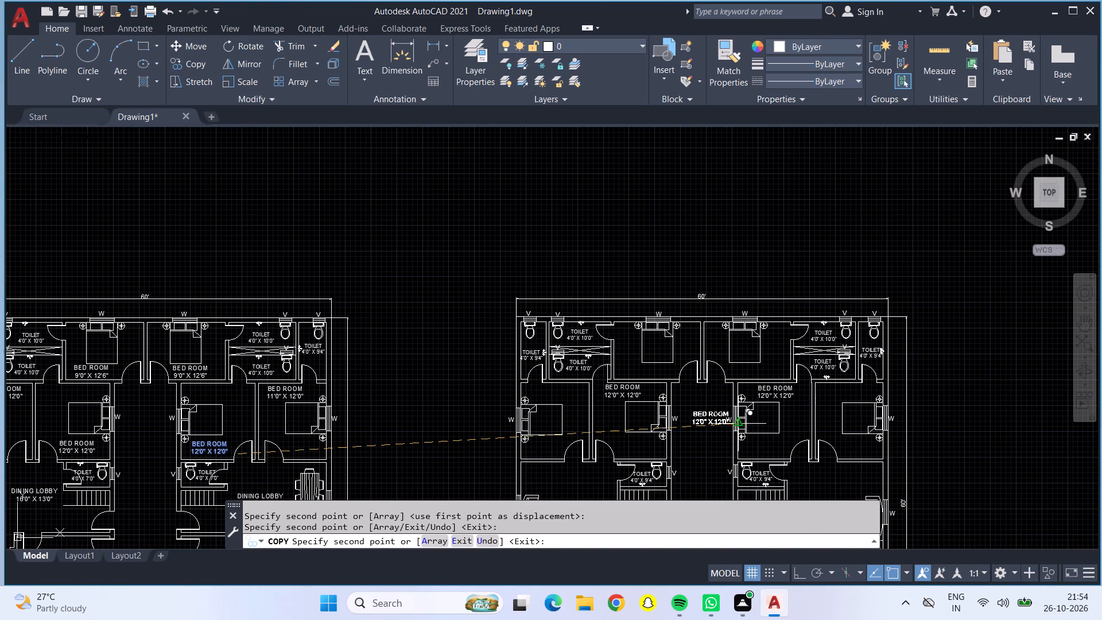
middle_drag(737, 424, 556, 153)
scroll(692, 363, up, 4)
click(639, 352)
scroll(639, 352, down, 4)
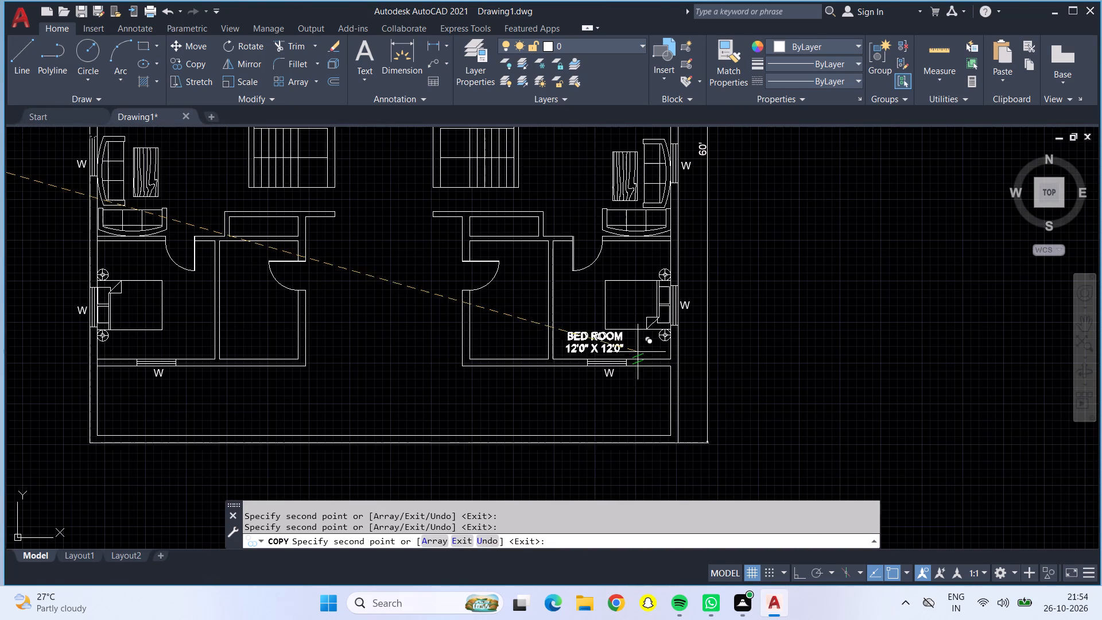
scroll(170, 358, up, 3)
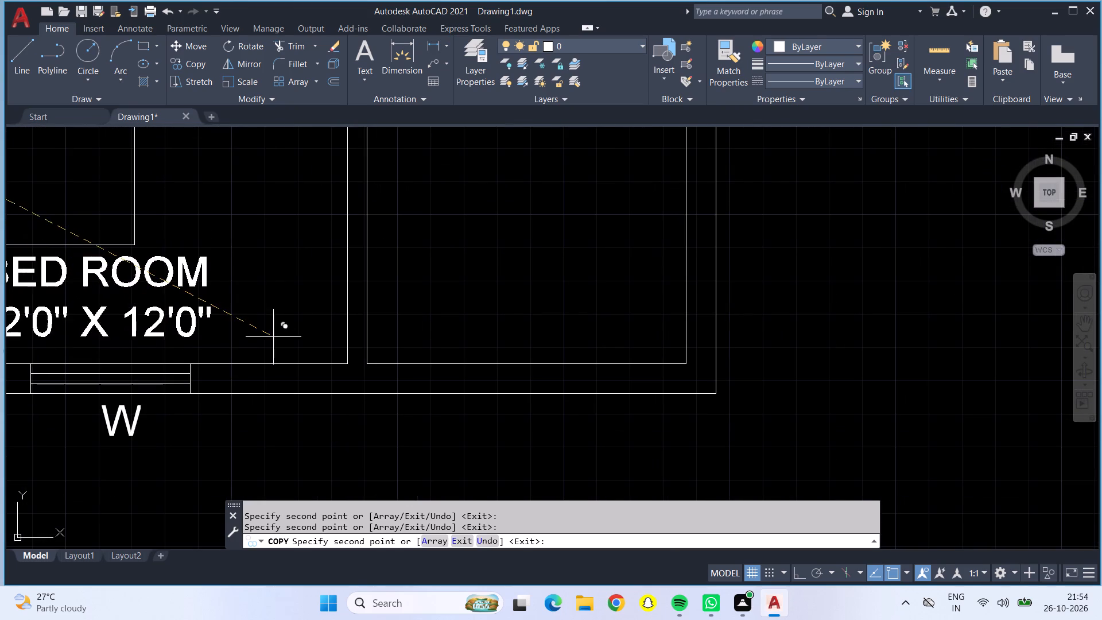
click(314, 338)
scroll(318, 332, down, 4)
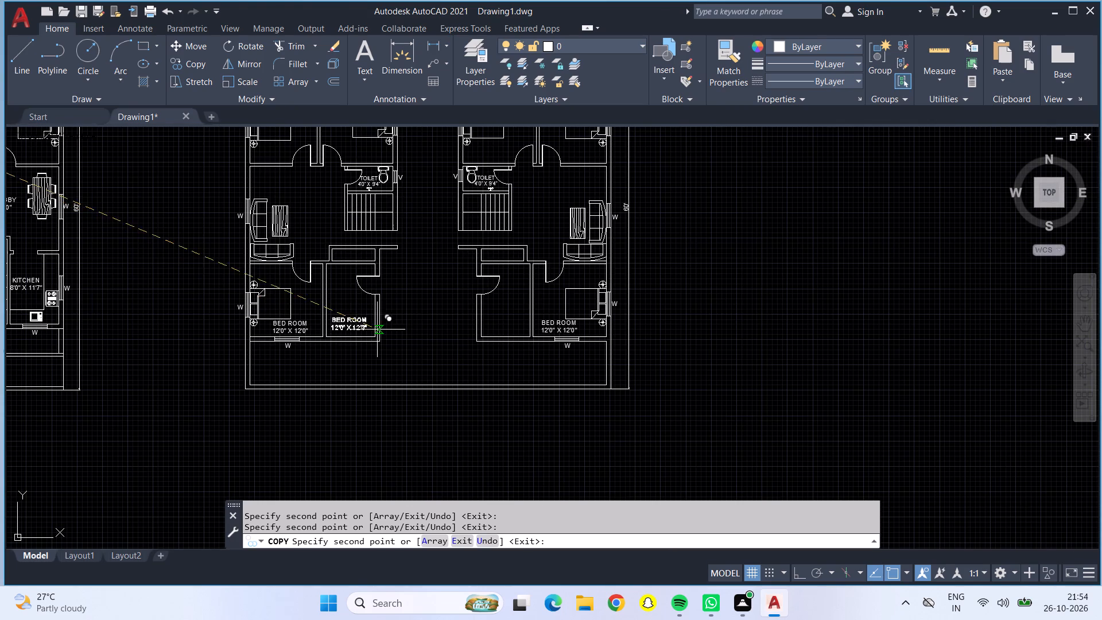
middle_drag(459, 317, 460, 422)
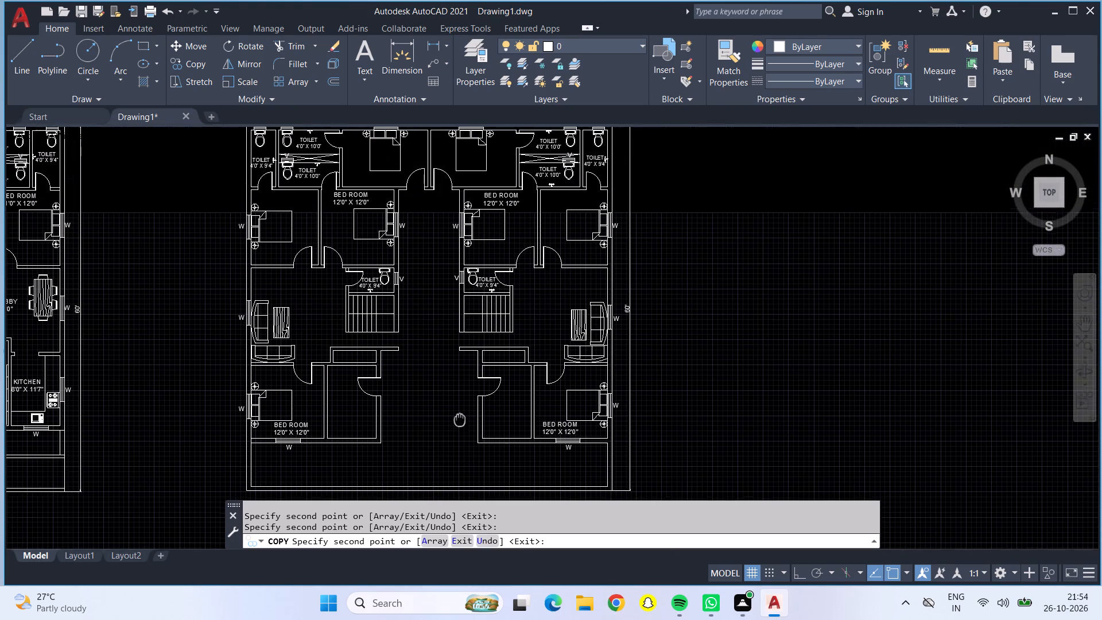
middle_drag(460, 422, 460, 429)
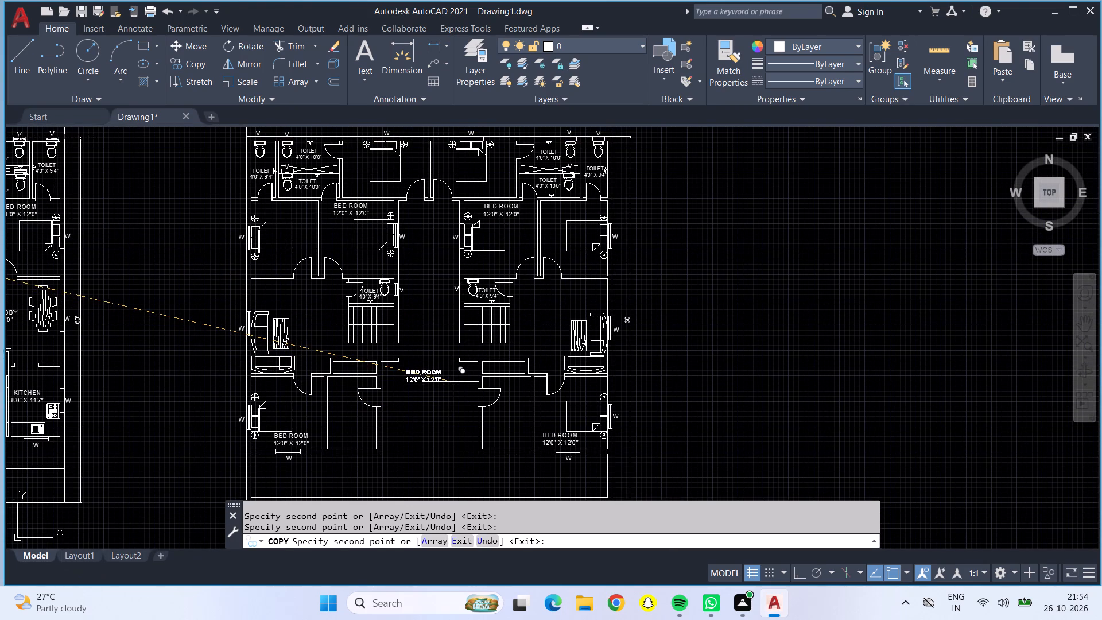
key(Escape)
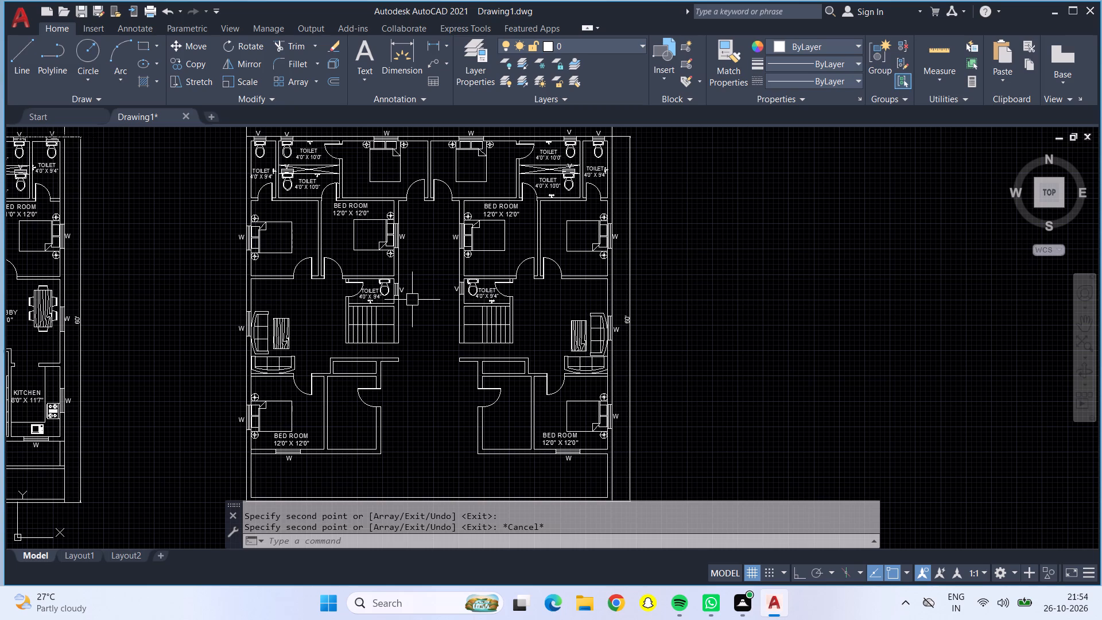
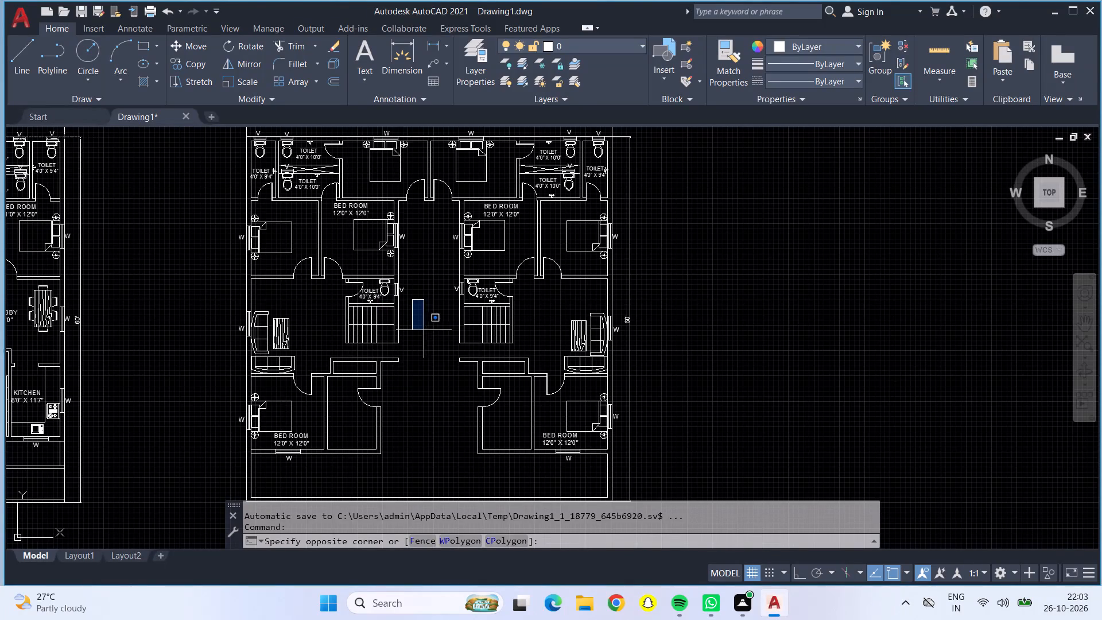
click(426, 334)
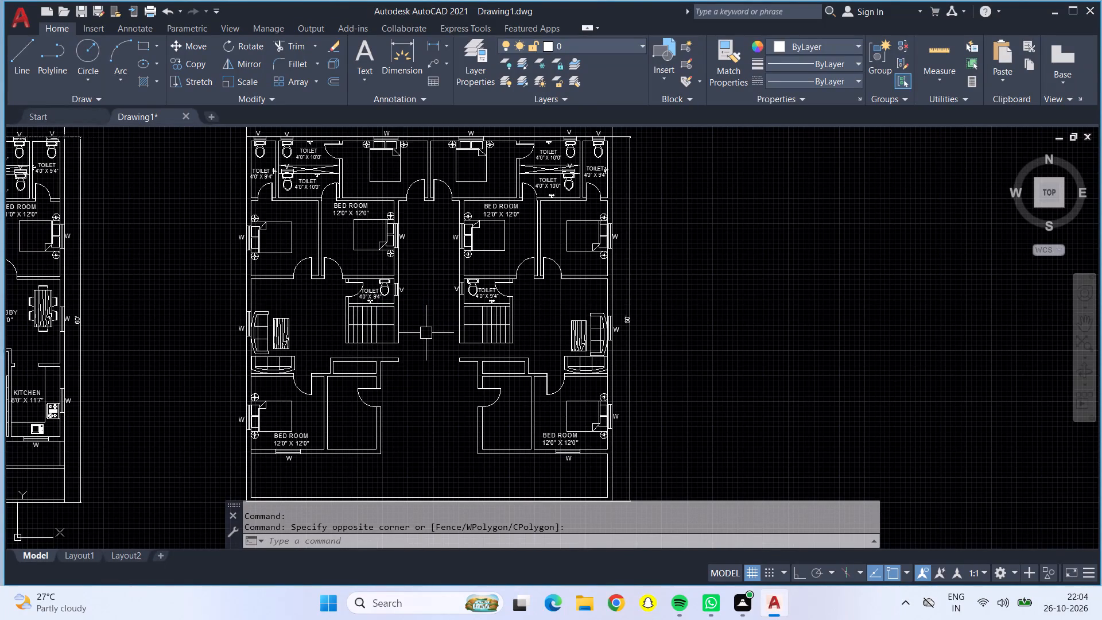
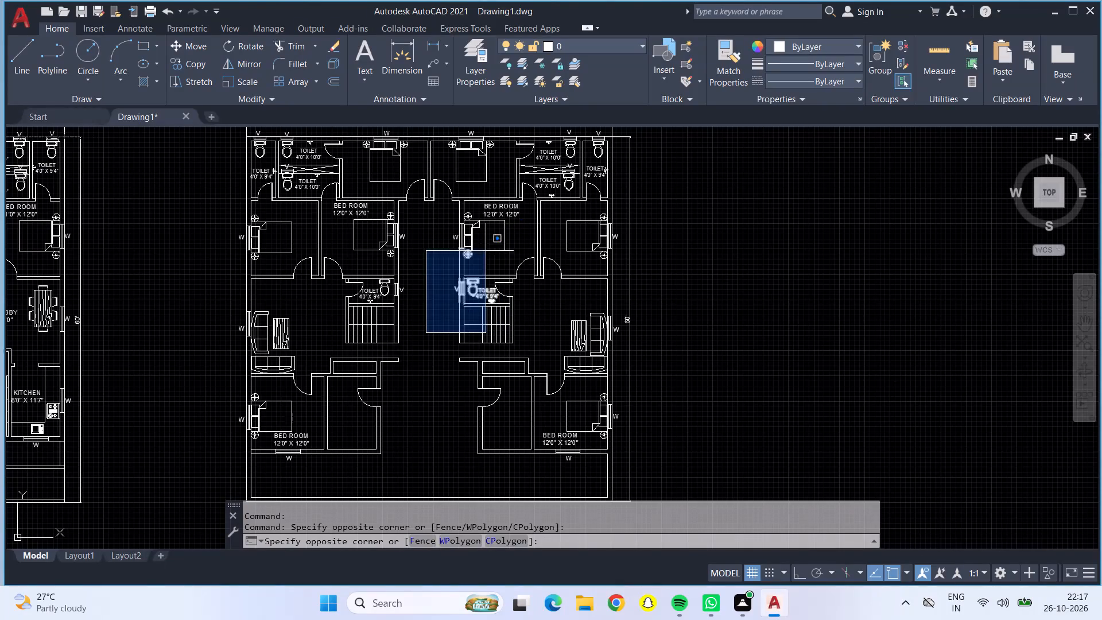
Copy the DINING LOBBY 16'0" X 13'0" label from the reference plan into both lobbies of the second plan, above the sofas.
click(436, 331)
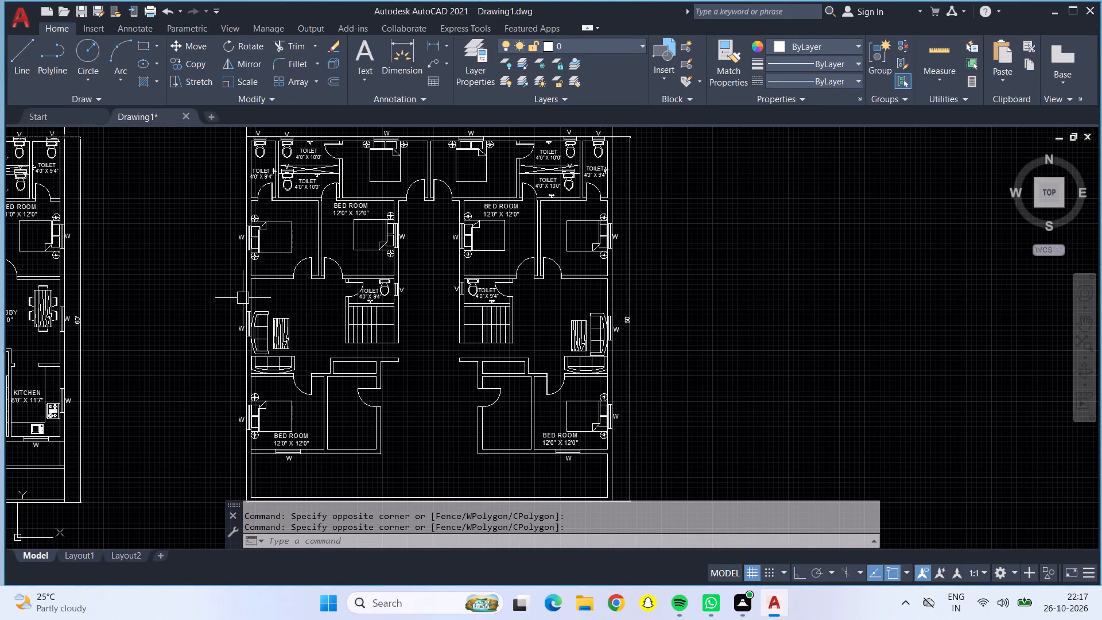
scroll(226, 292, down, 1)
middle_drag(226, 292, 343, 321)
scroll(343, 321, up, 1)
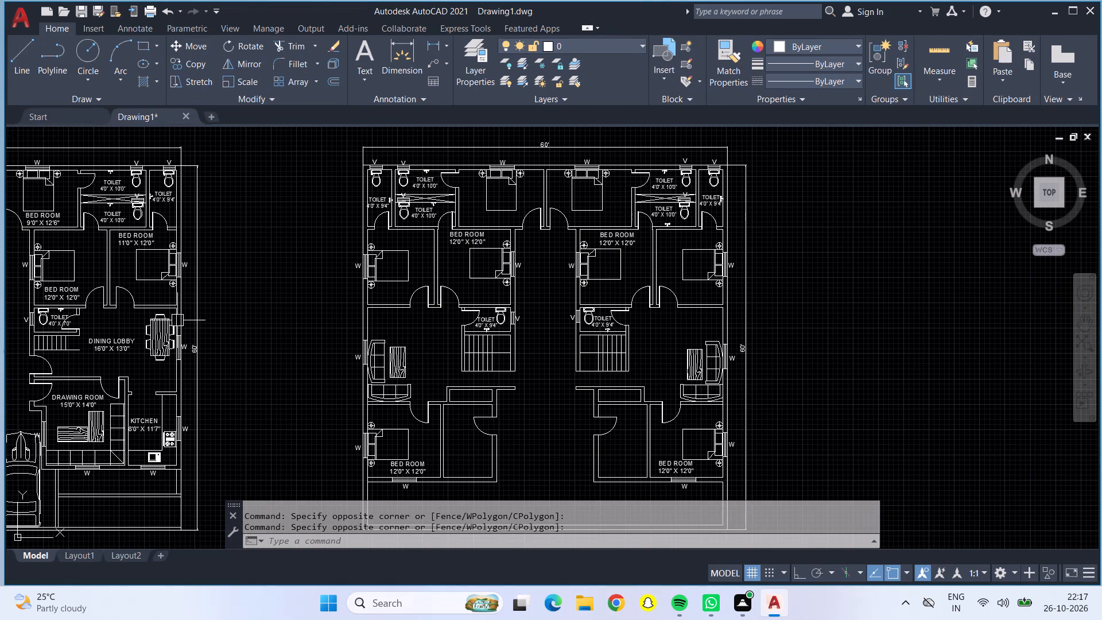
click(117, 346)
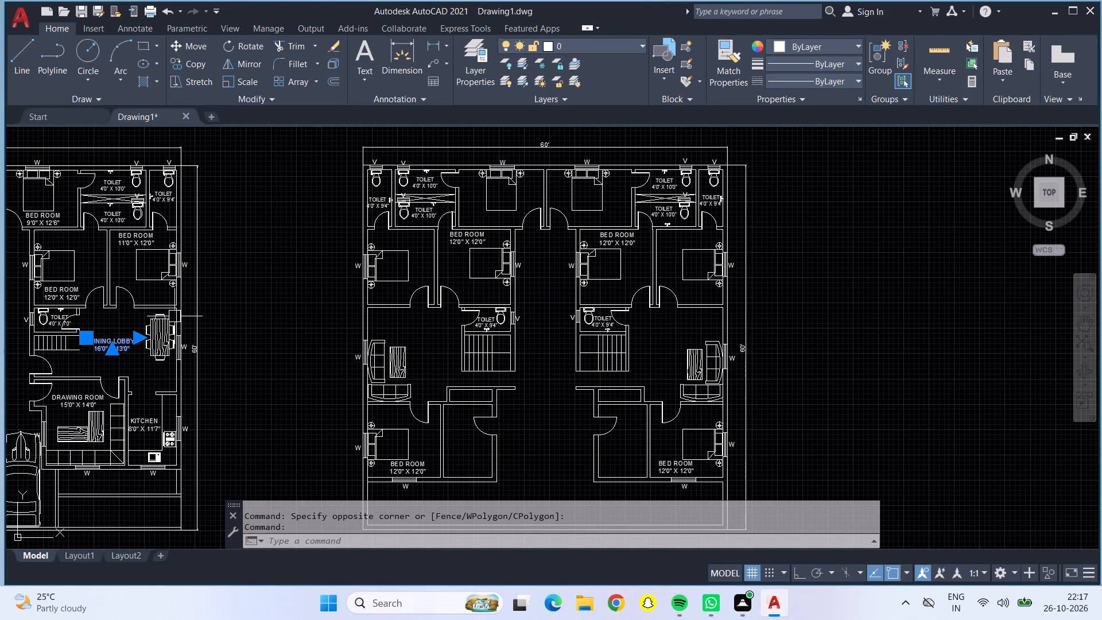
click(174, 60)
click(117, 336)
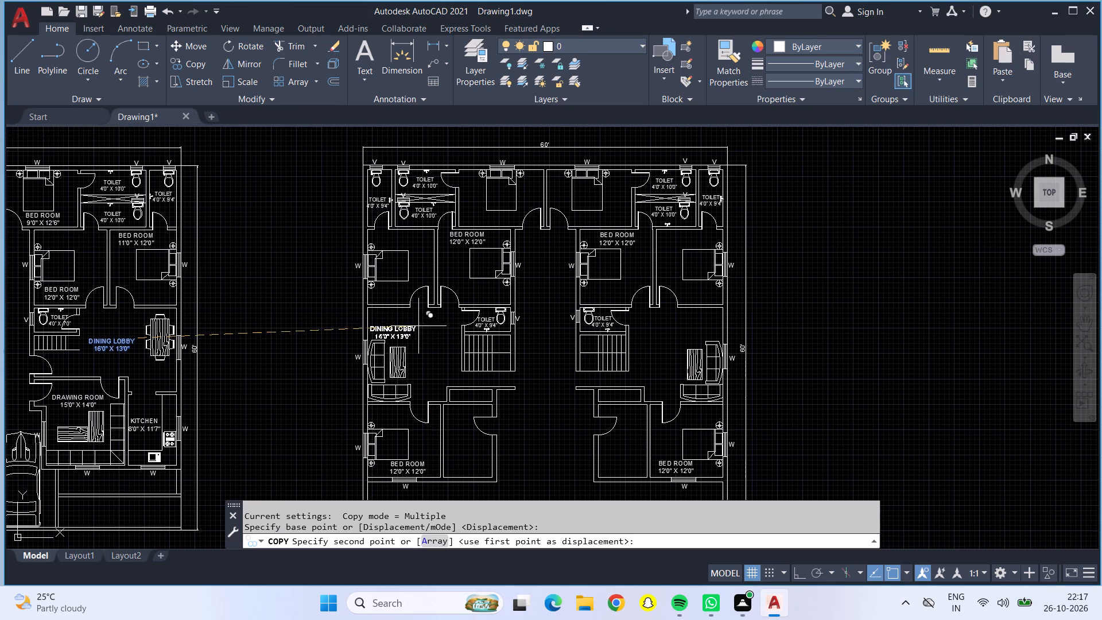
click(449, 330)
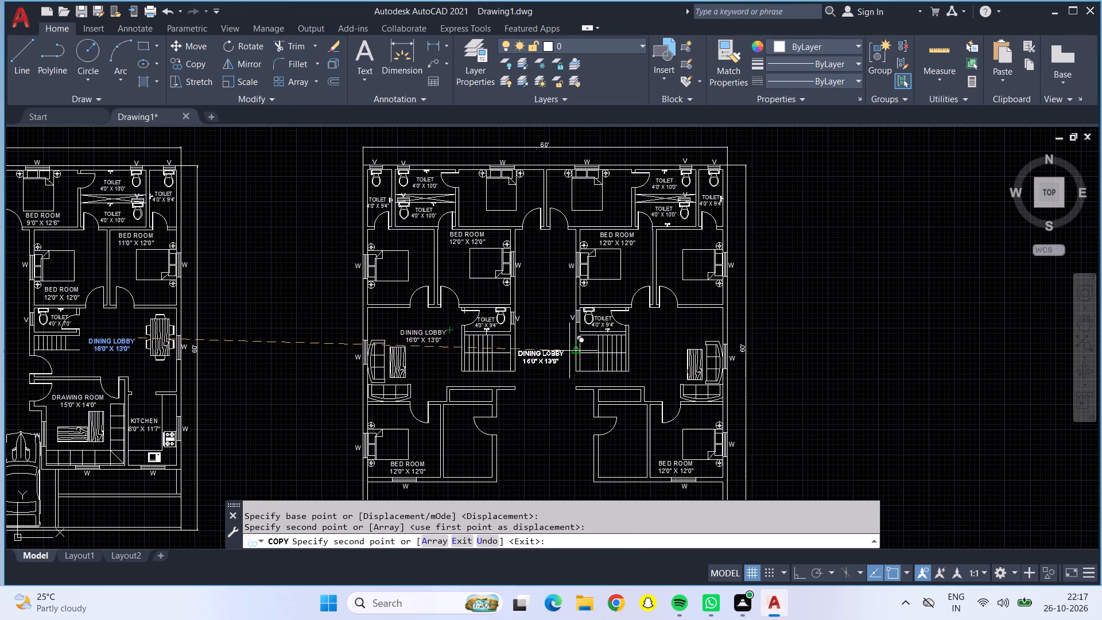
click(685, 331)
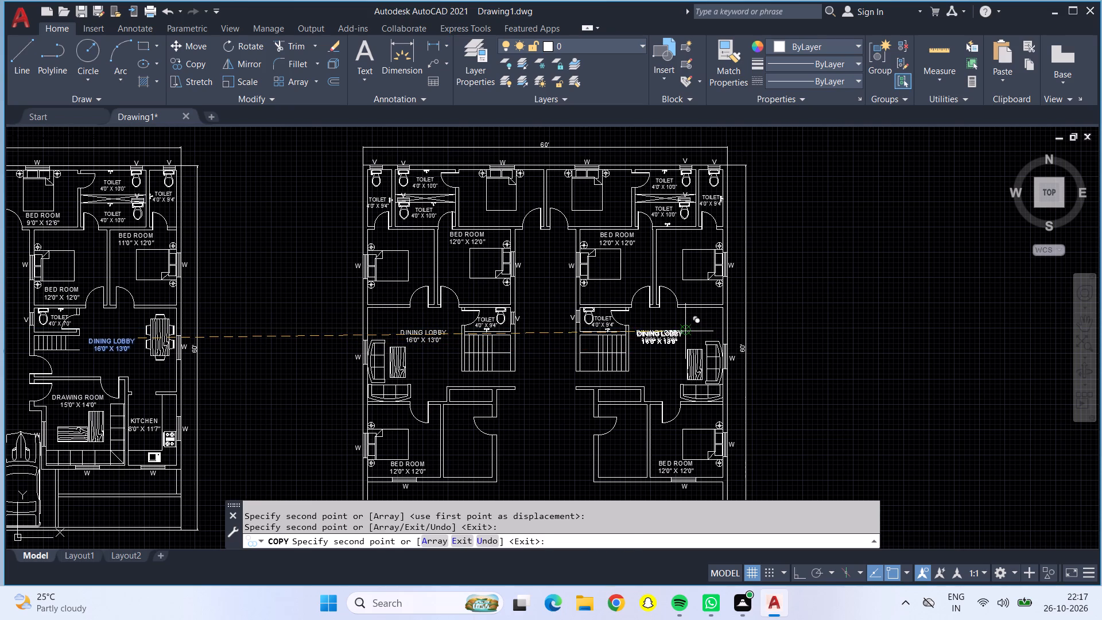
key(Escape)
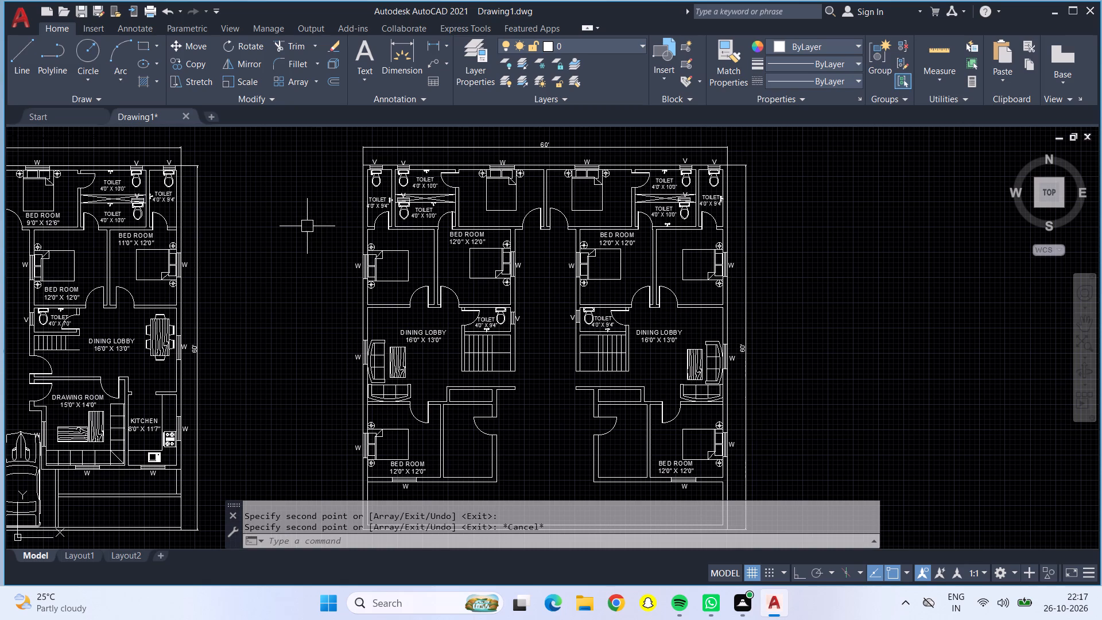
Copy the BED ROOM 9'0" X 12'6" label from the reference plan below the beds in the second plan's two upper middle bedrooms.
middle_drag(307, 226, 416, 257)
middle_drag(422, 257, 454, 257)
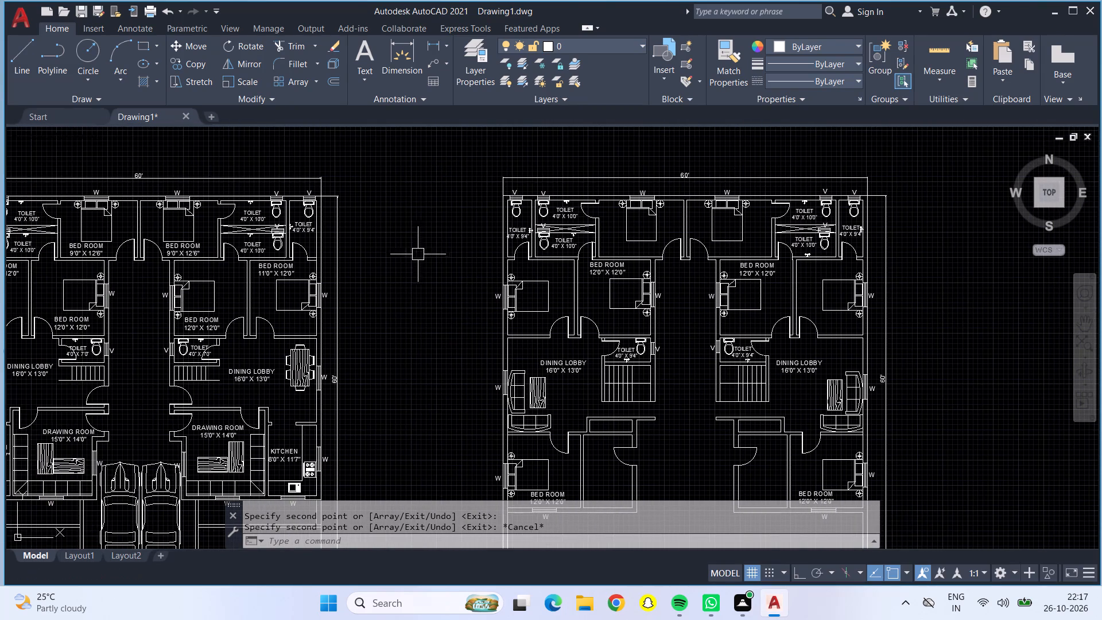
click(185, 249)
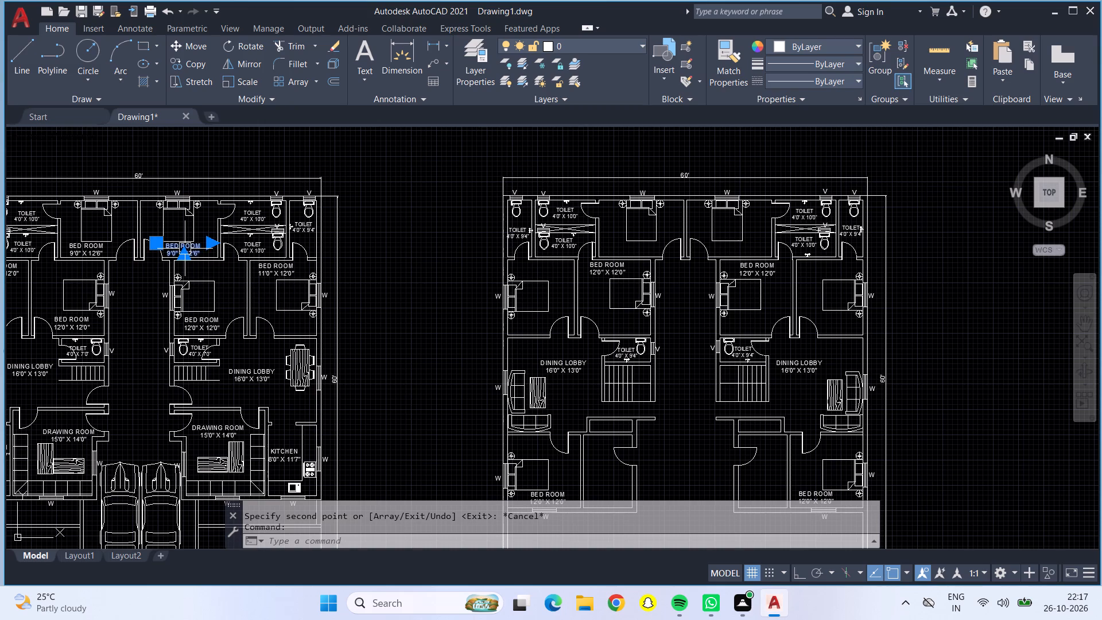
click(174, 59)
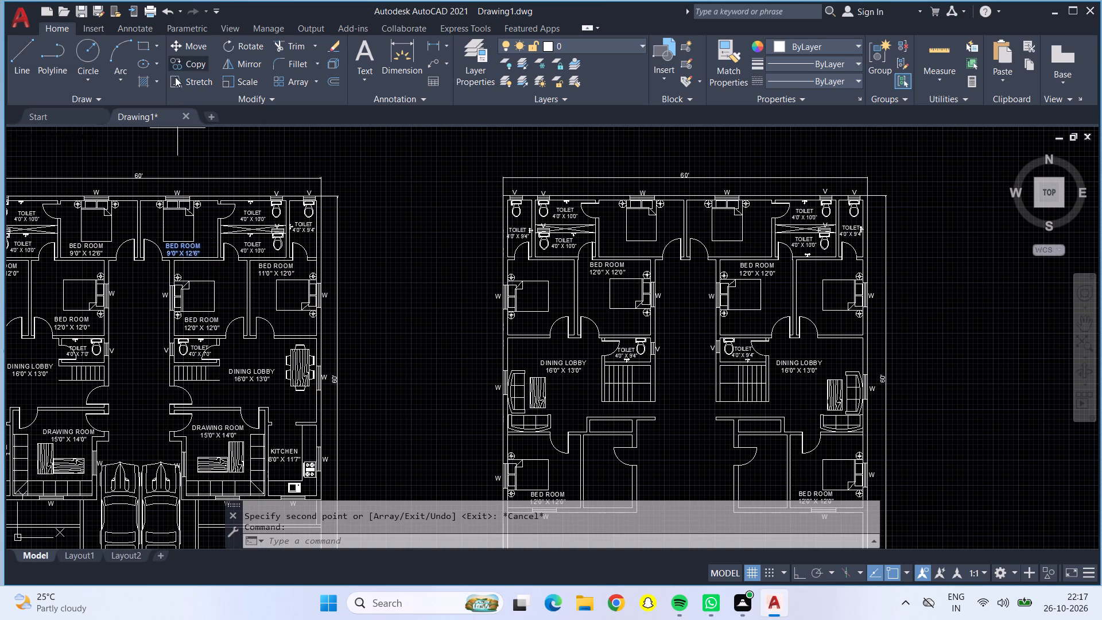
click(188, 245)
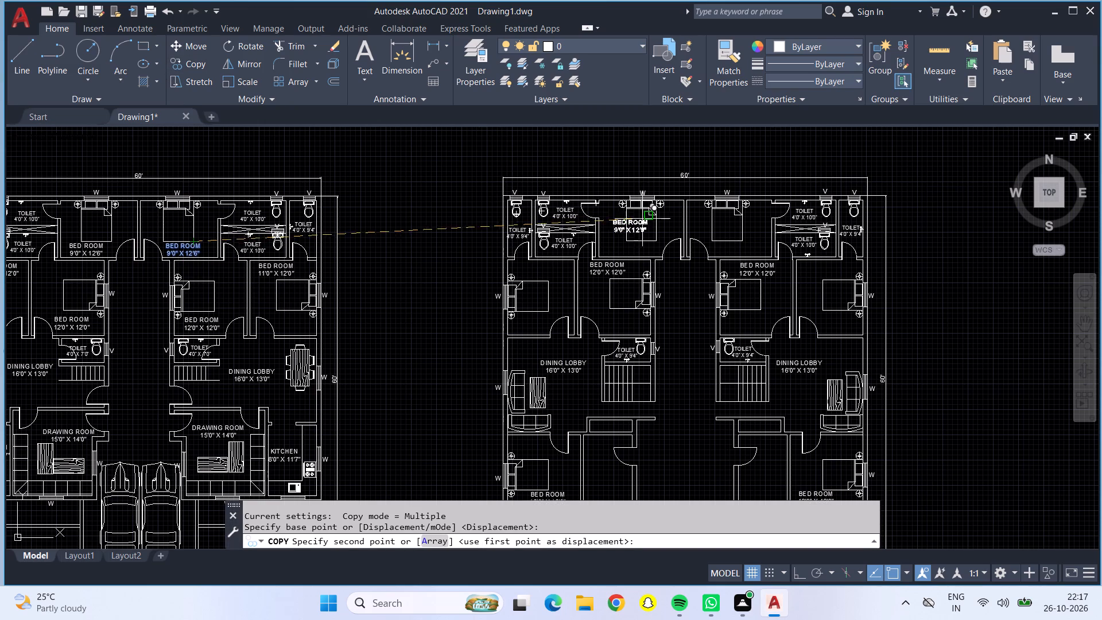
scroll(635, 242, up, 2)
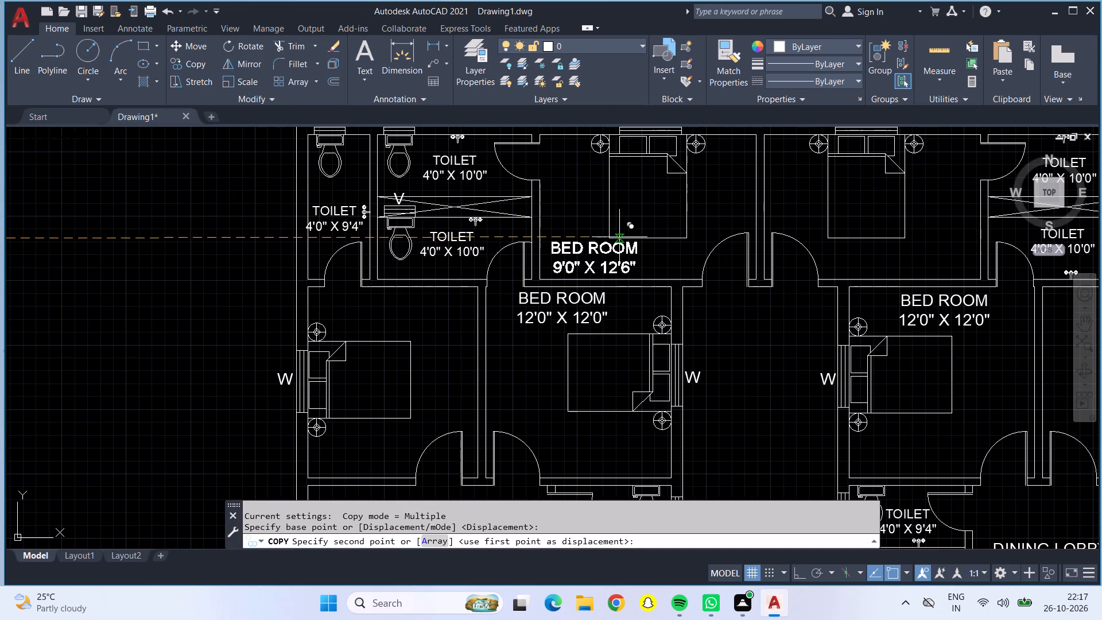
click(623, 239)
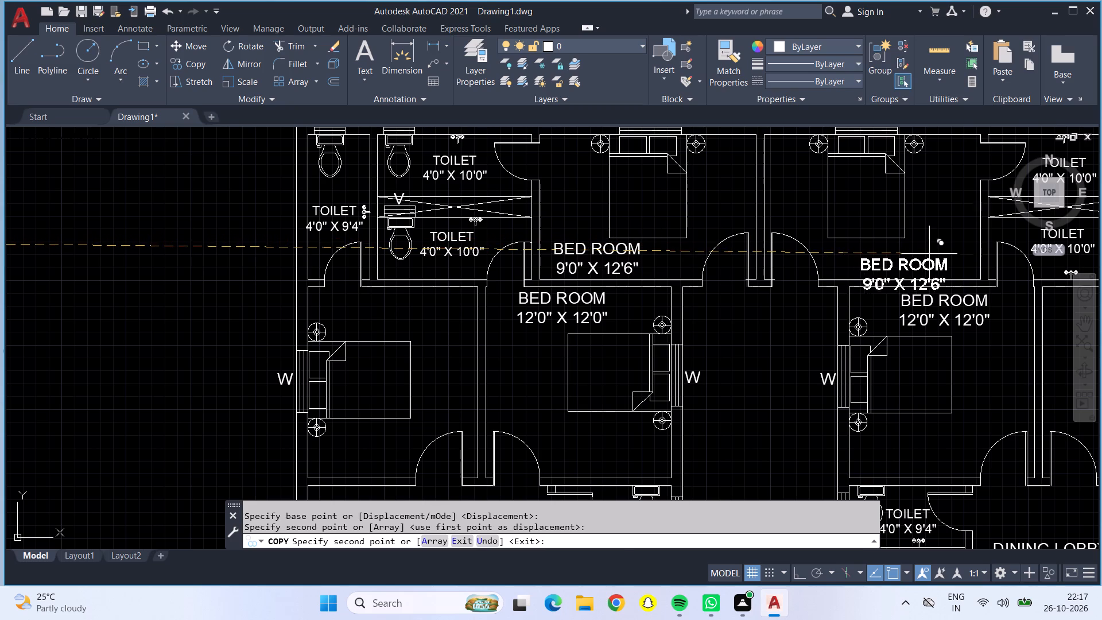
click(938, 238)
scroll(925, 238, down, 2)
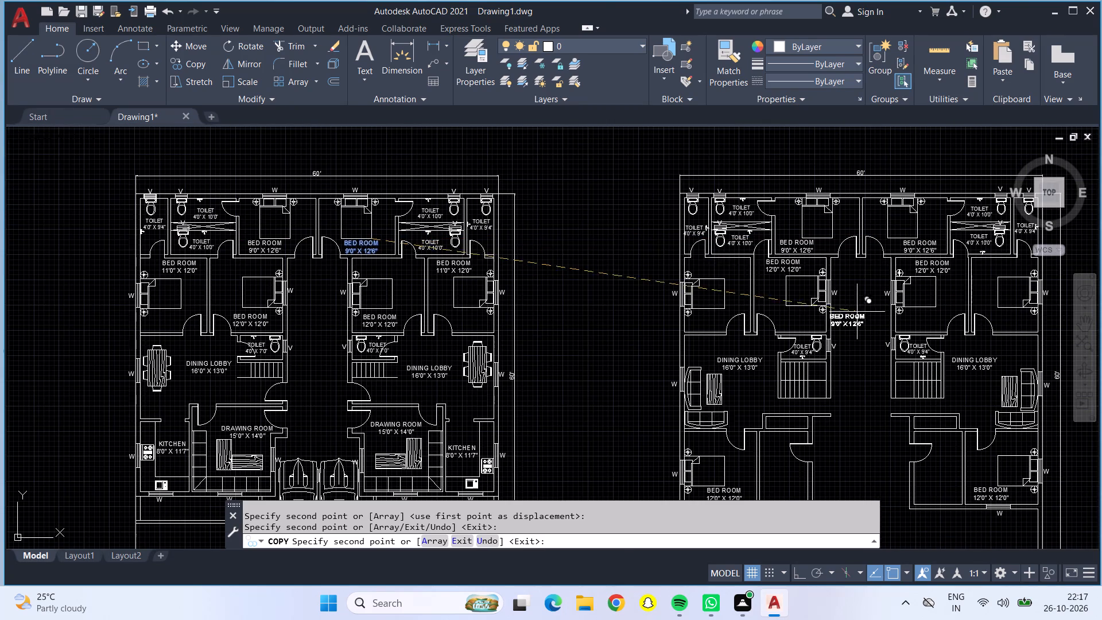
scroll(718, 312, up, 2)
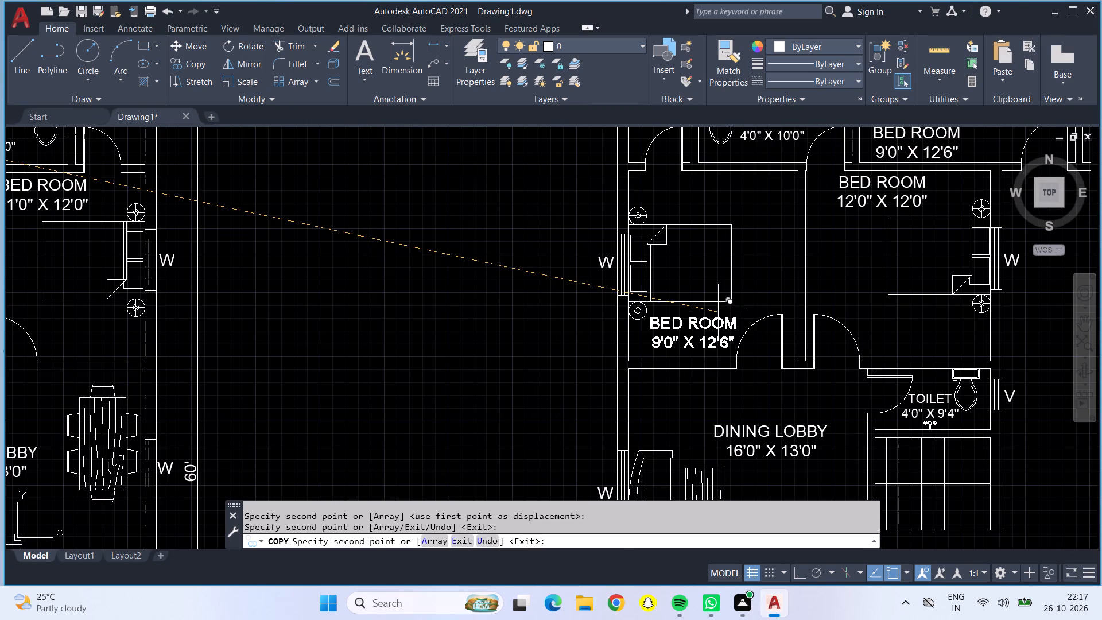
key(Escape)
Copy the BED ROOM 11'0" X 12'0" label from the reference plan into the second plan's two outer bedrooms, above the beds.
scroll(715, 361, down, 2)
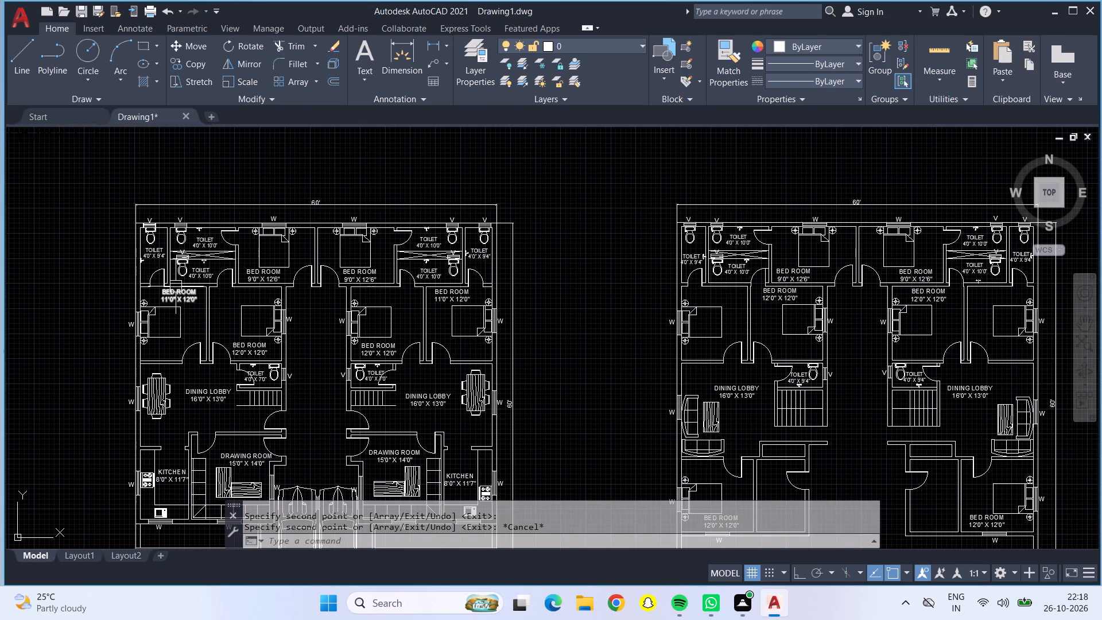
click(187, 301)
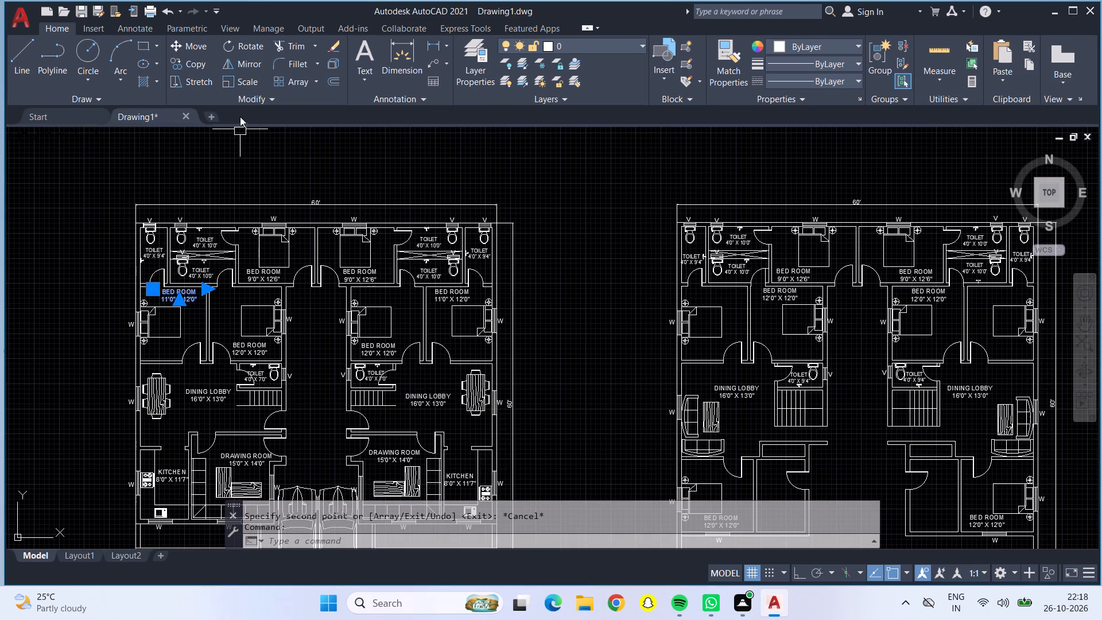
click(189, 64)
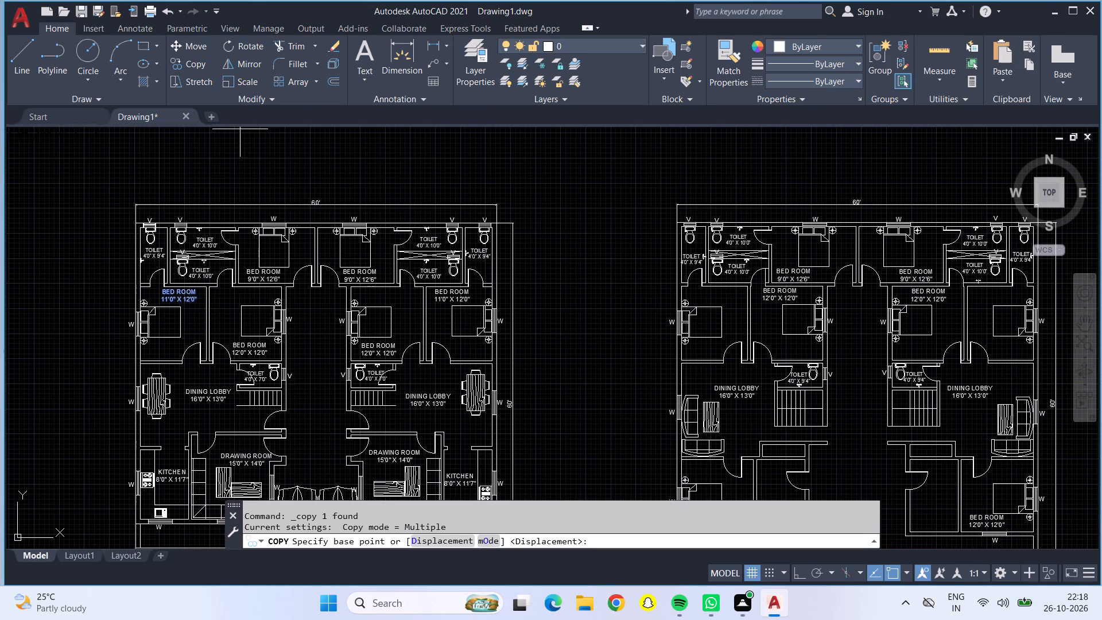
click(175, 289)
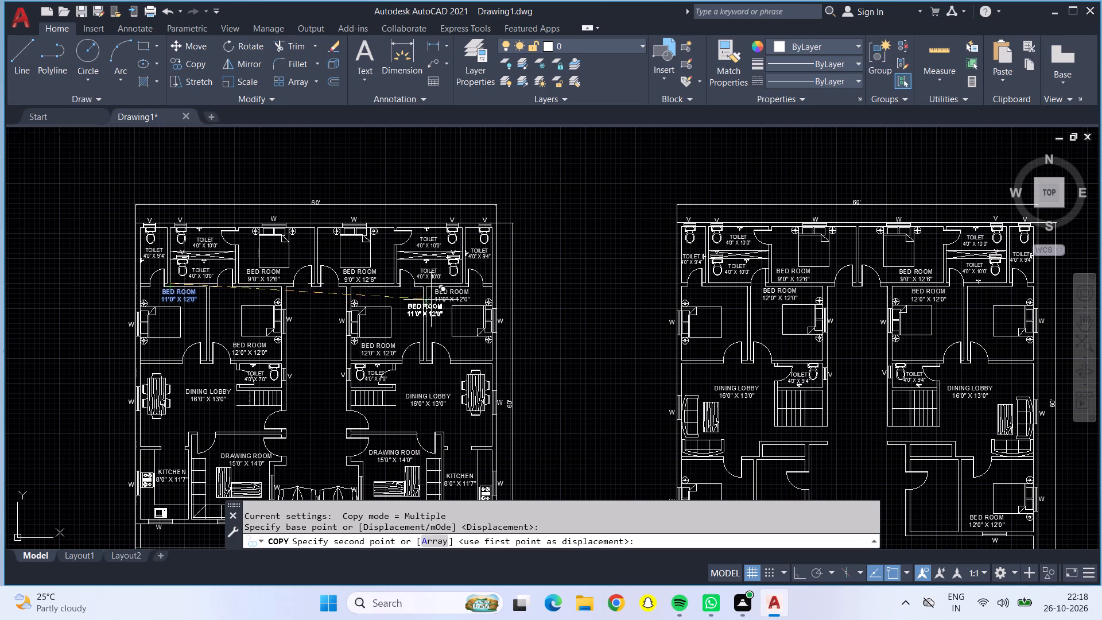
scroll(705, 304, up, 3)
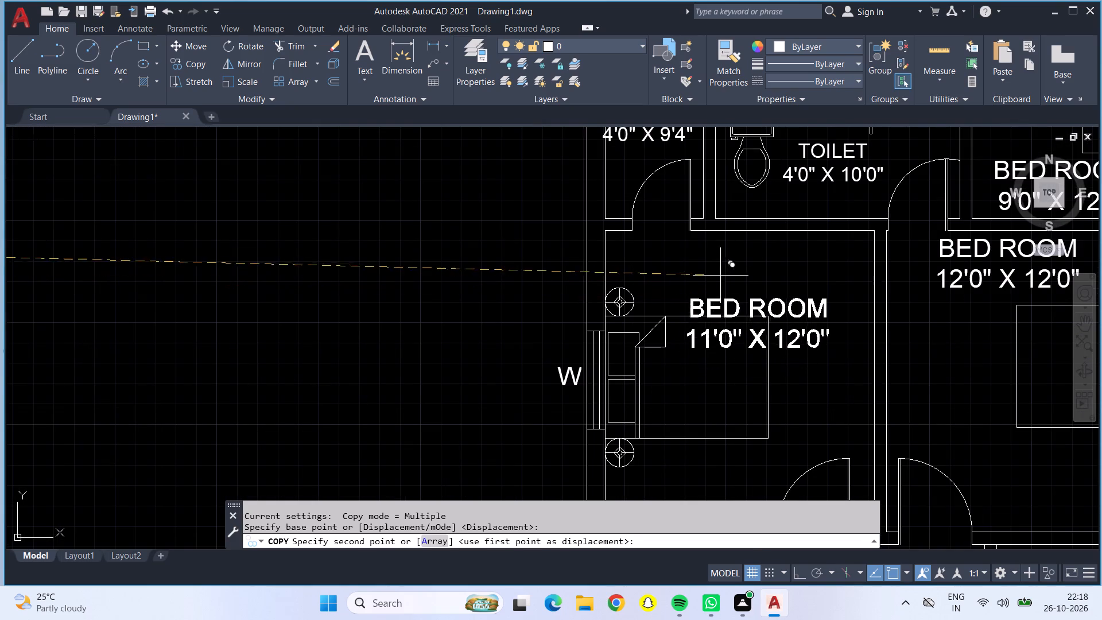
click(724, 223)
scroll(726, 223, down, 3)
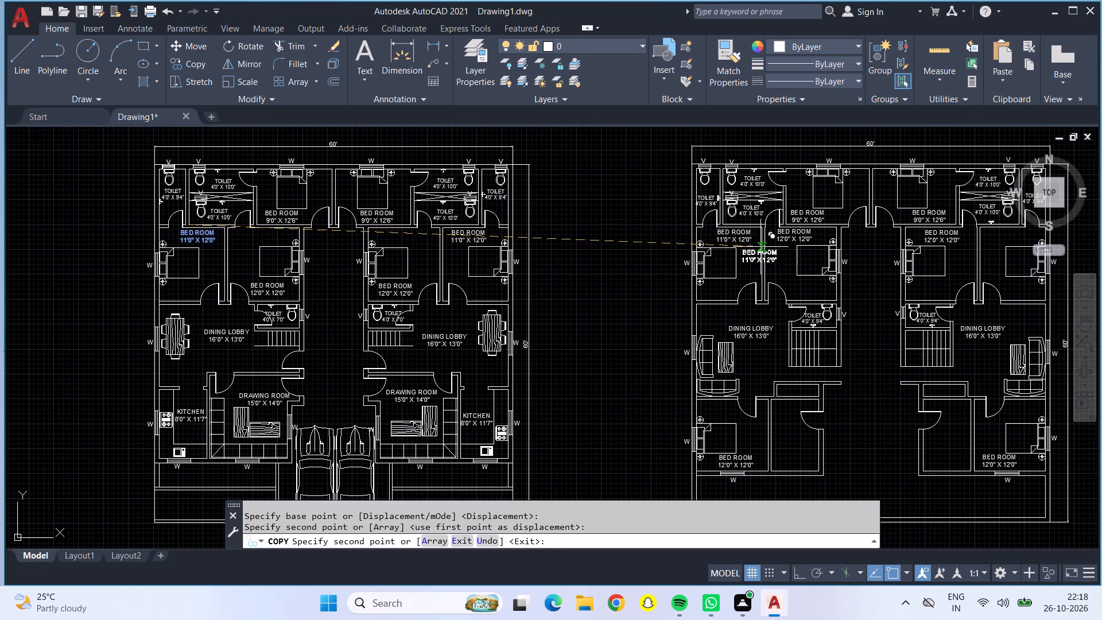
middle_drag(884, 287, 526, 289)
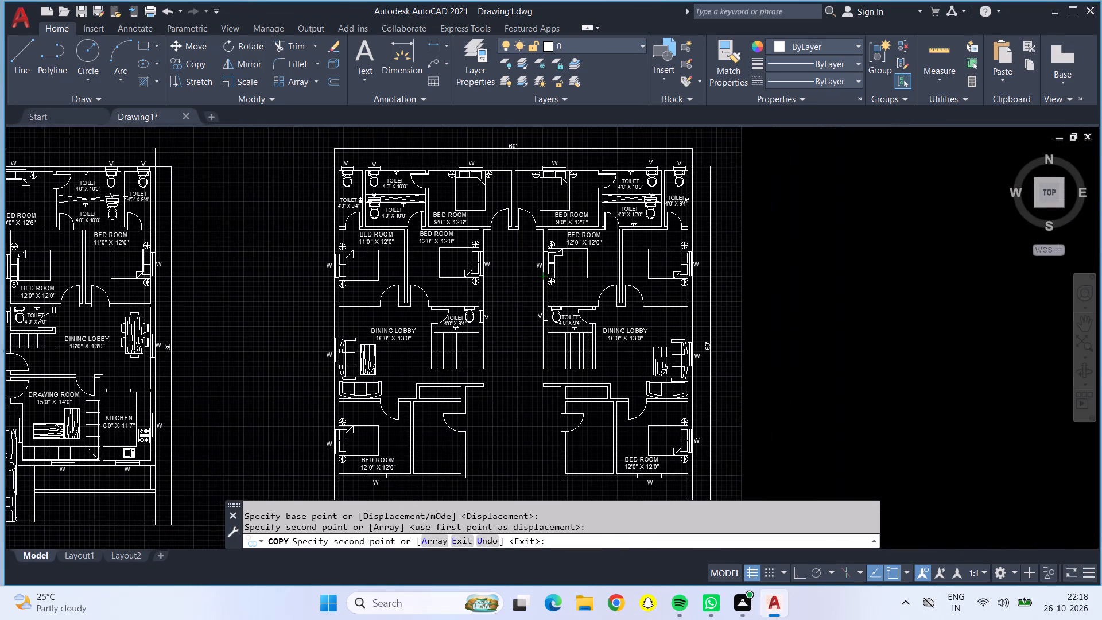
scroll(623, 227, up, 2)
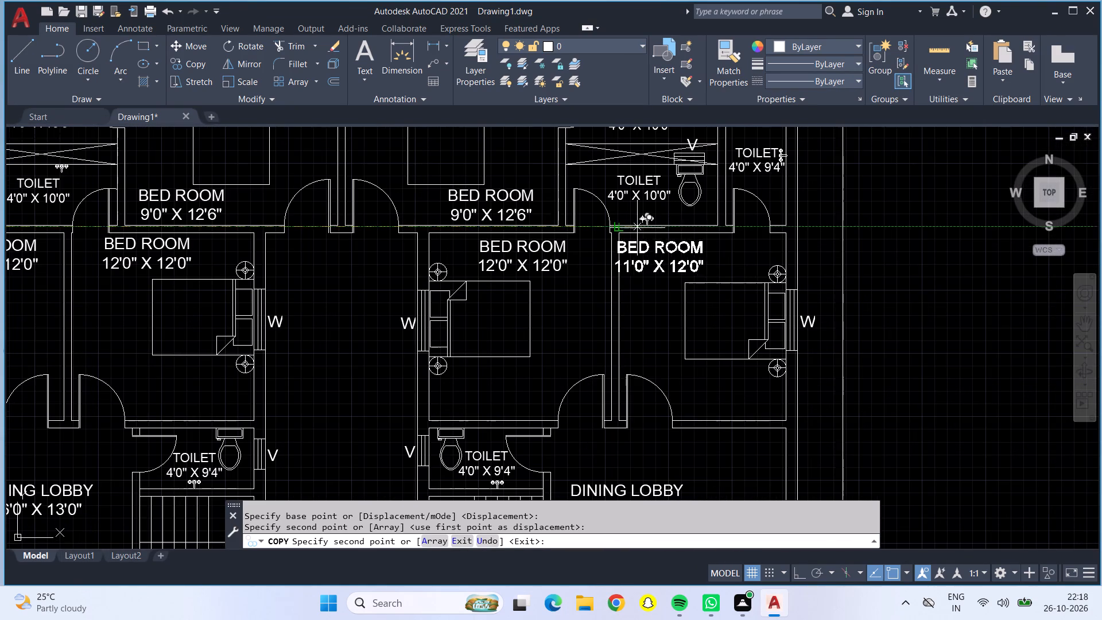
click(665, 228)
scroll(665, 228, down, 3)
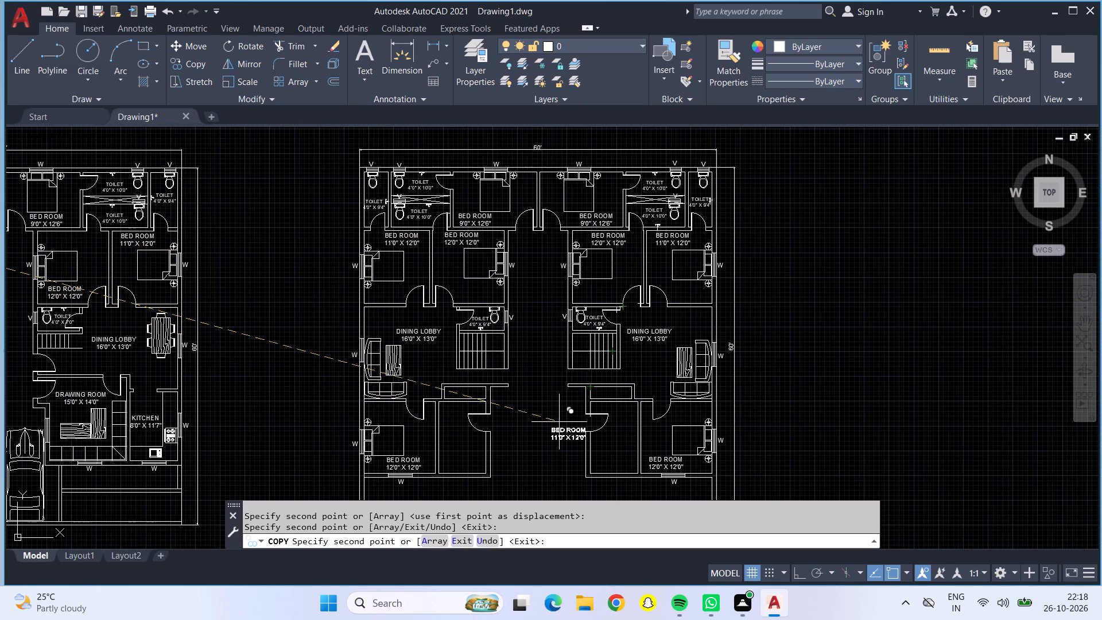
key(Escape)
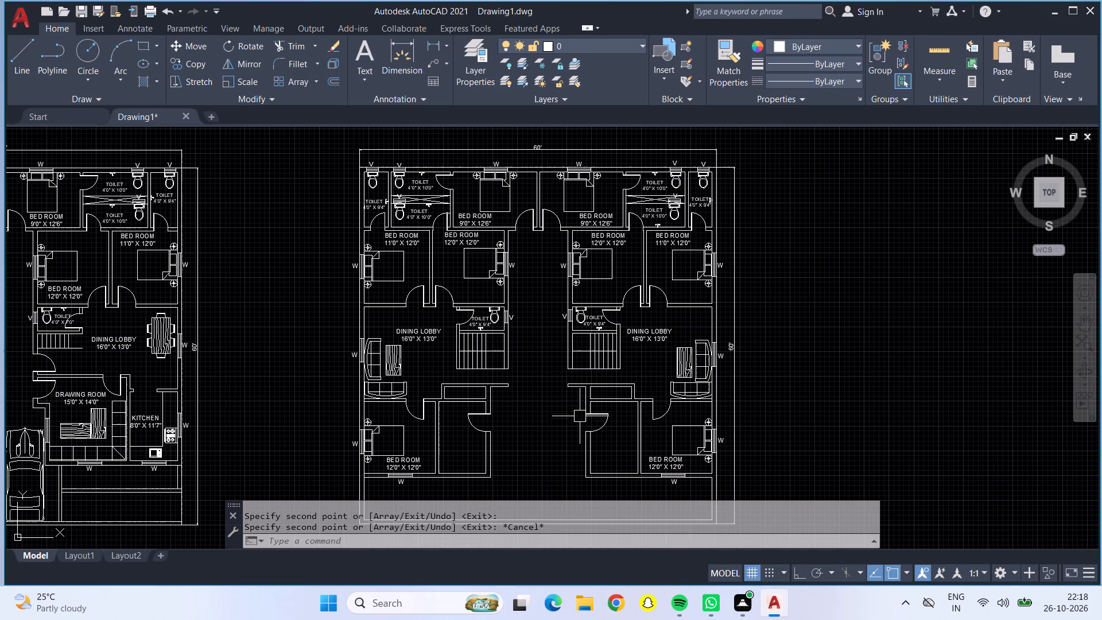
Add centred multiline text STOAR at 9" height in the small room beside the second plan's lower-left 12'0" X 12'0" bedroom.
middle_drag(528, 443, 497, 332)
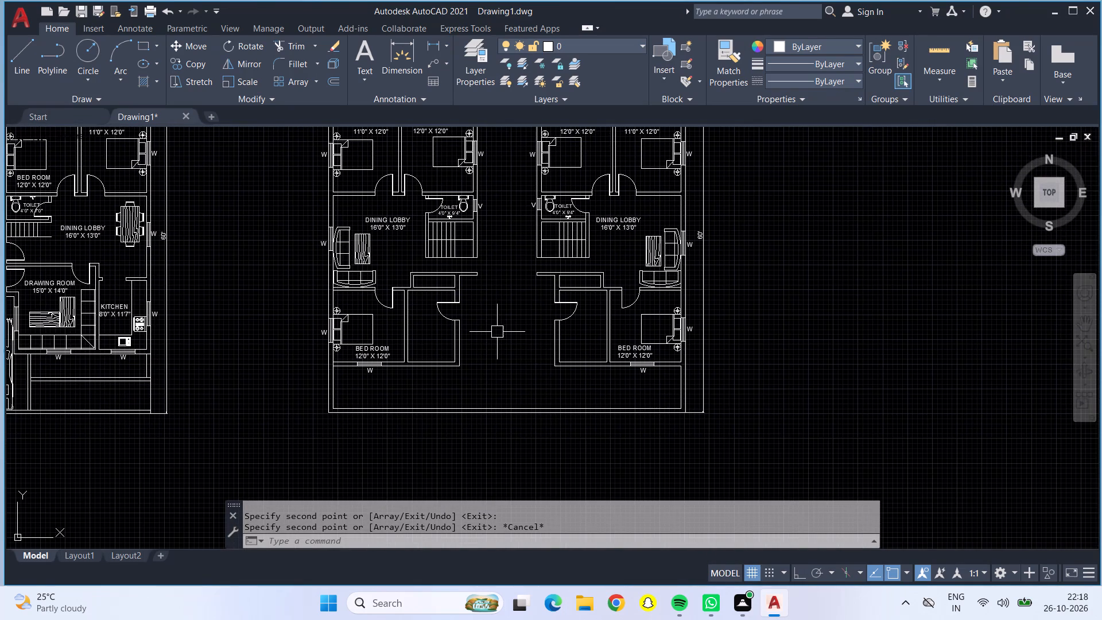
middle_drag(511, 285, 511, 322)
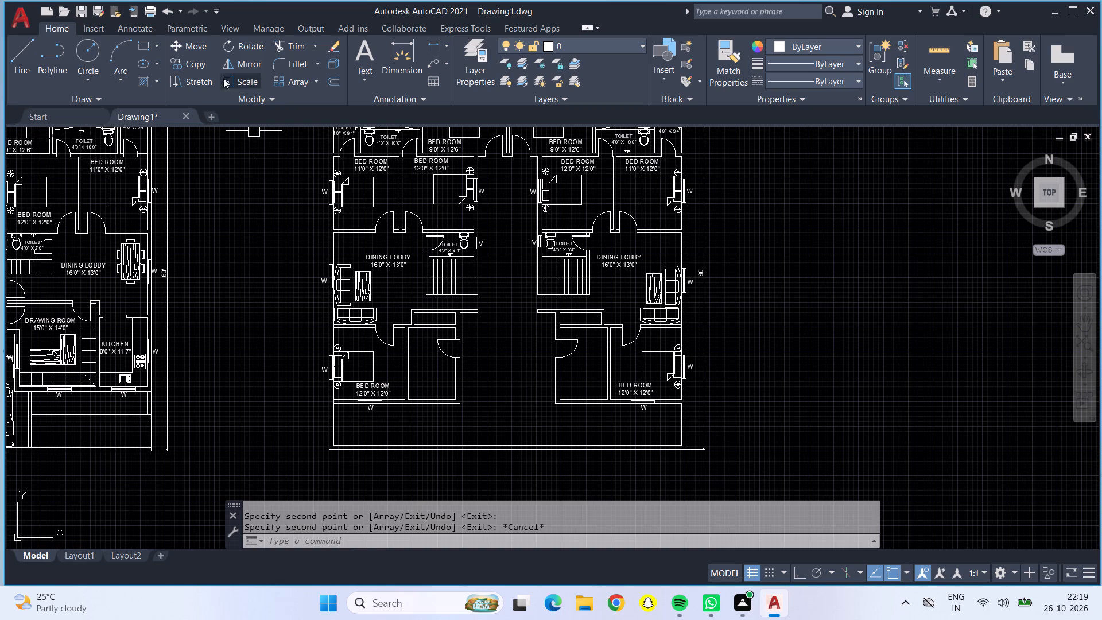
click(359, 54)
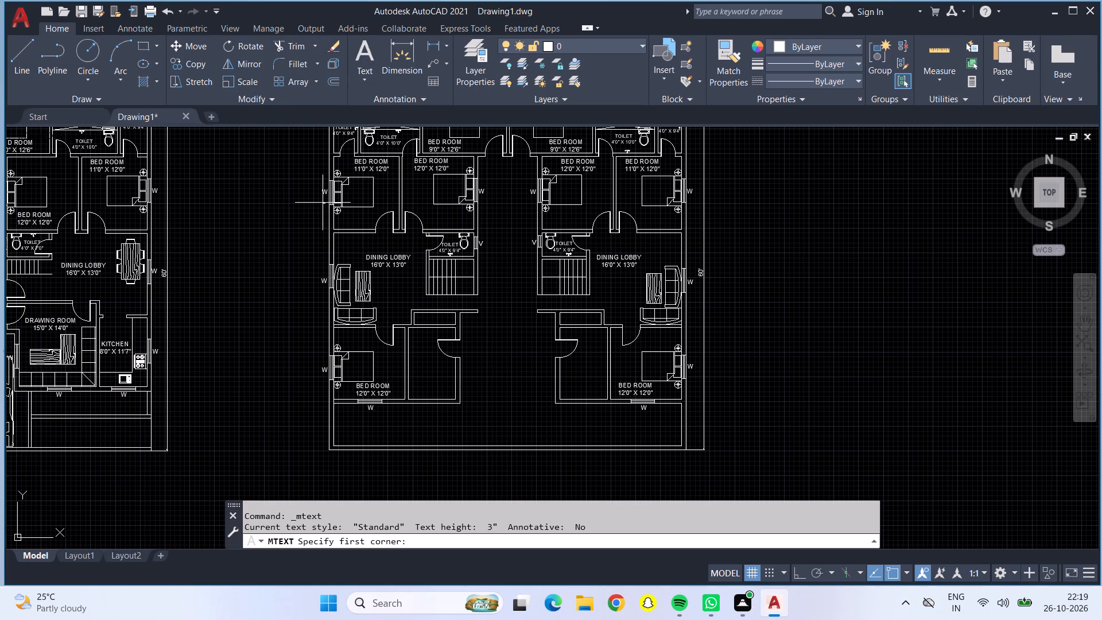
scroll(389, 443, up, 2)
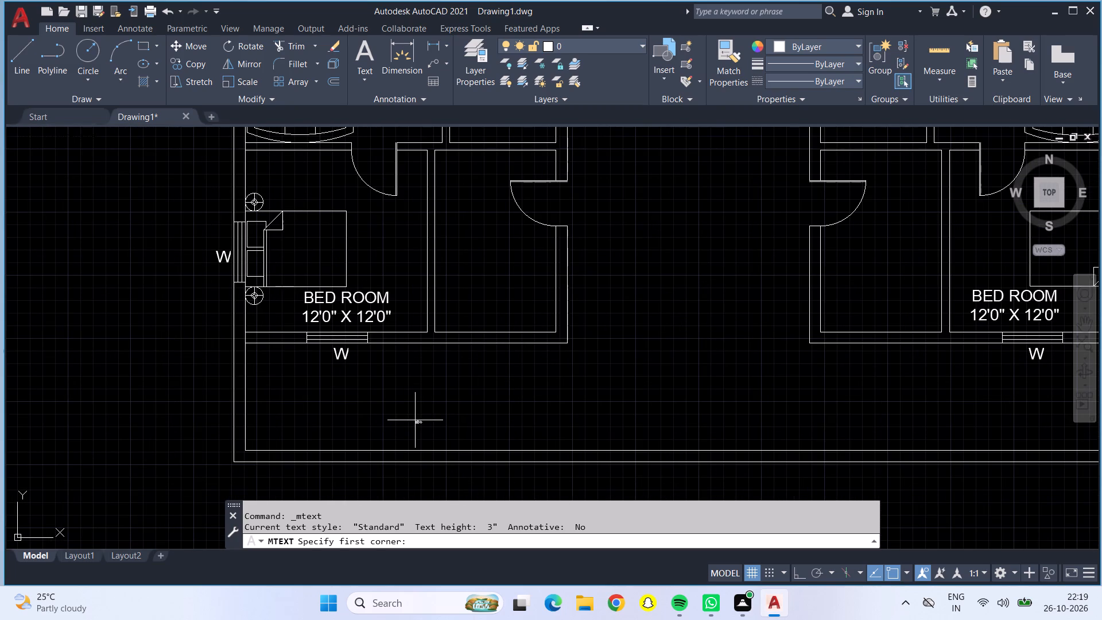
middle_drag(415, 420, 309, 380)
middle_drag(382, 242, 380, 323)
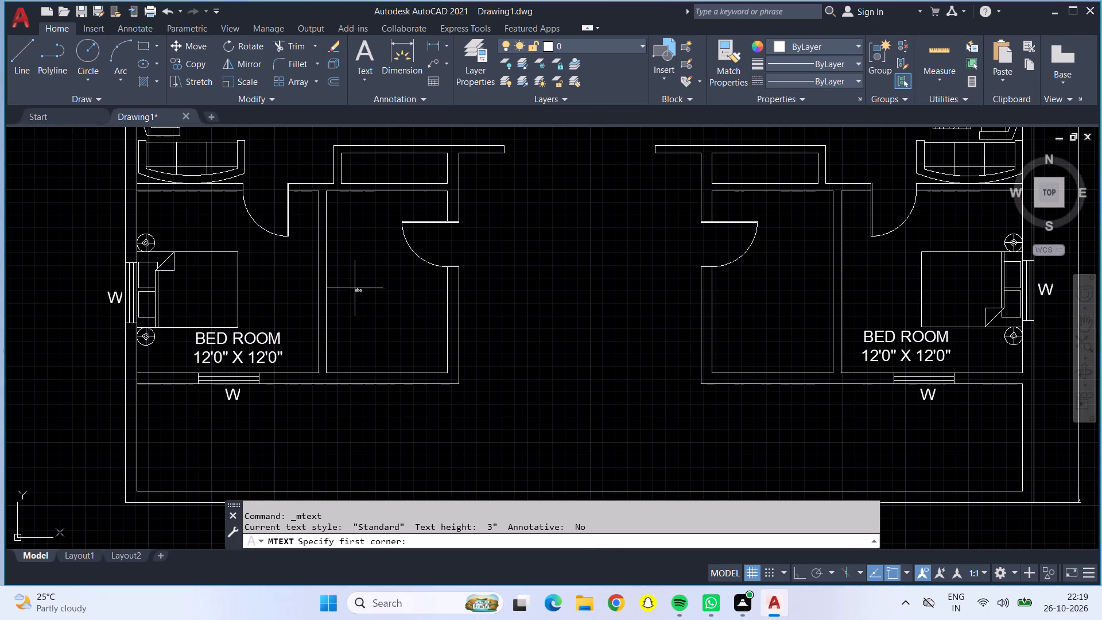
click(333, 293)
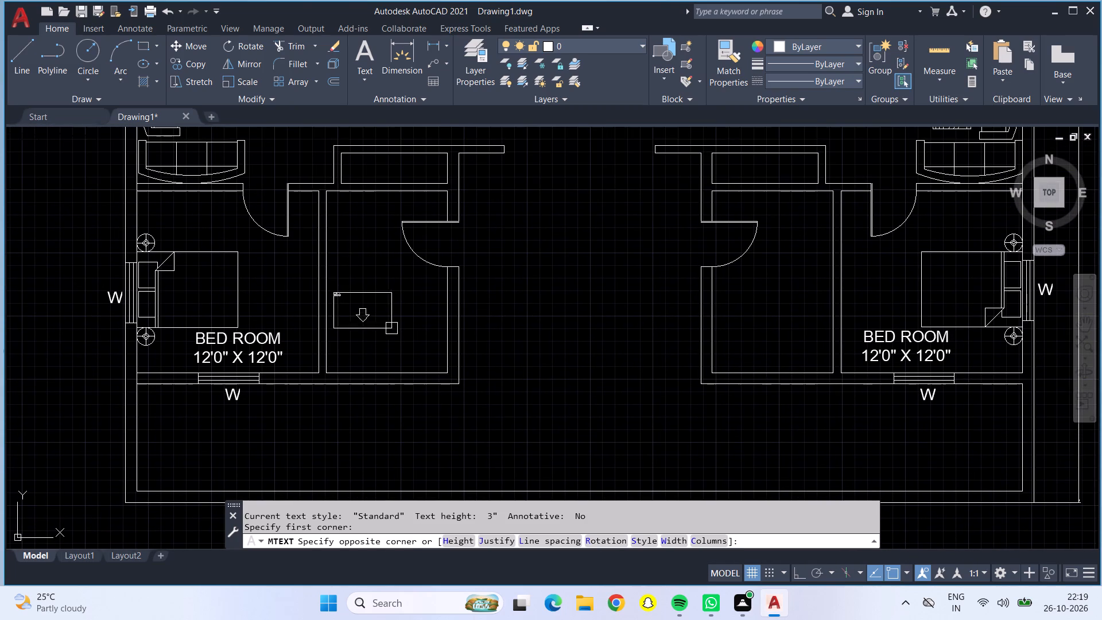
click(438, 349)
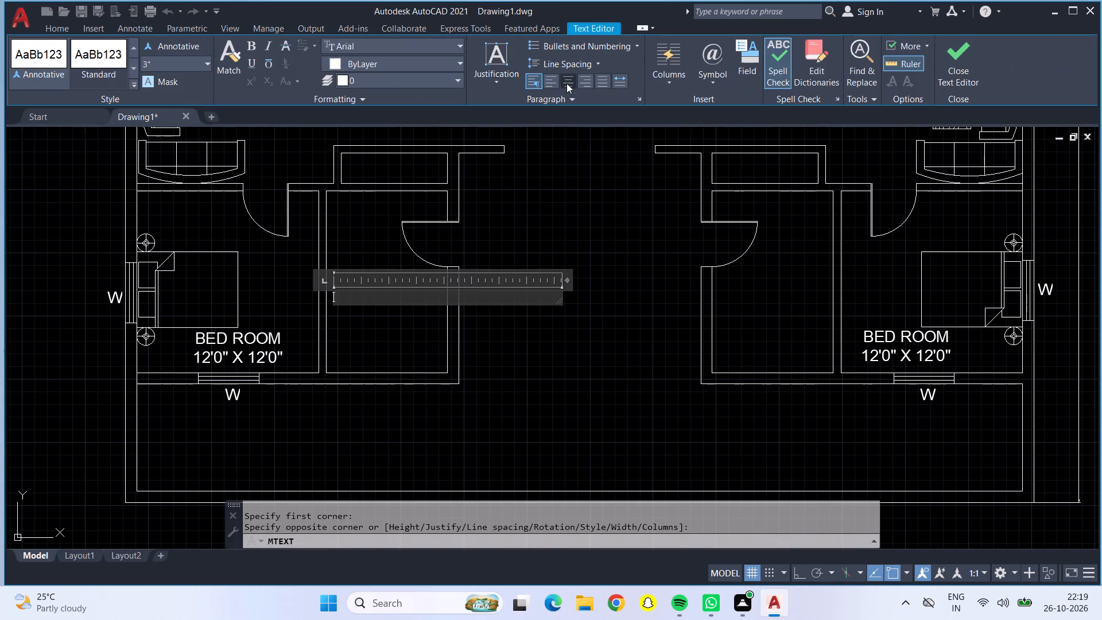
click(567, 83)
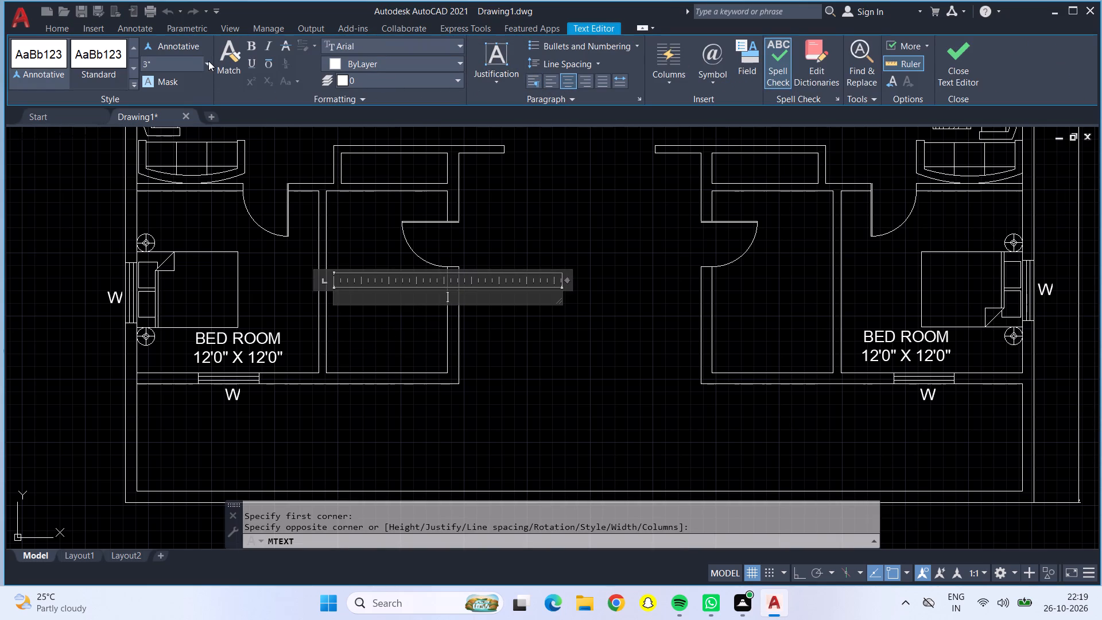
click(209, 61)
click(193, 105)
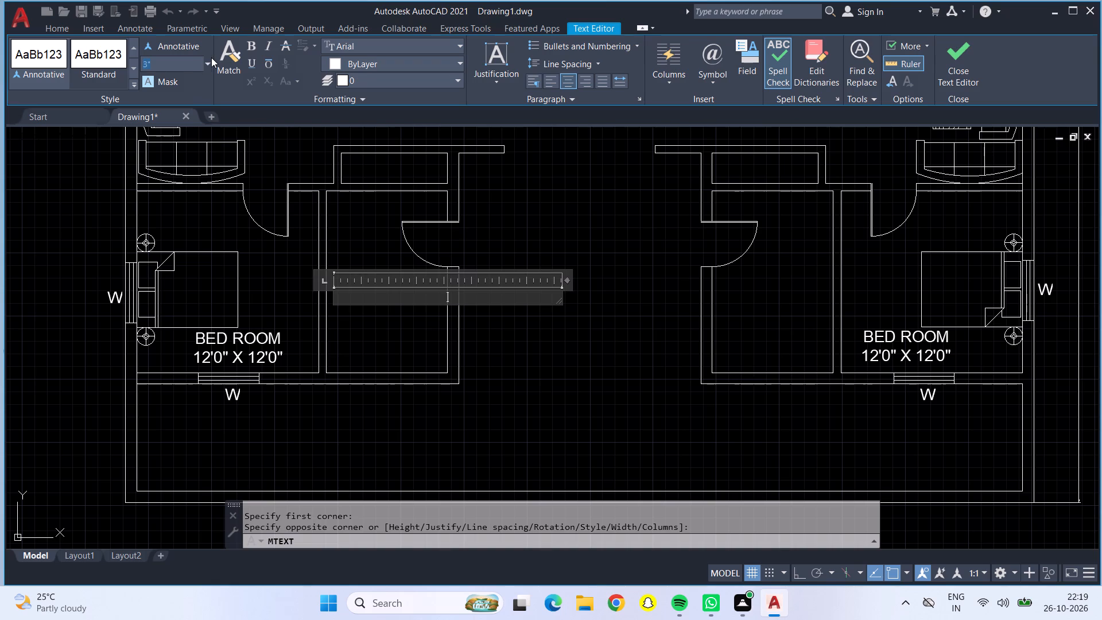
click(209, 57)
click(193, 112)
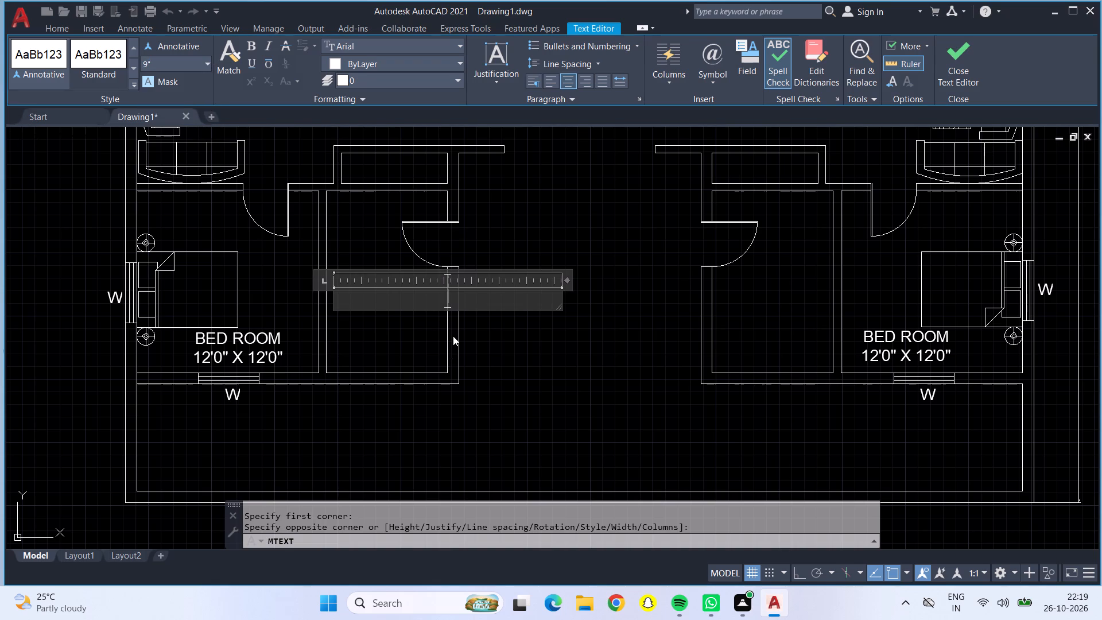
key(shift+s)
key(shift+t)
text(OAR)
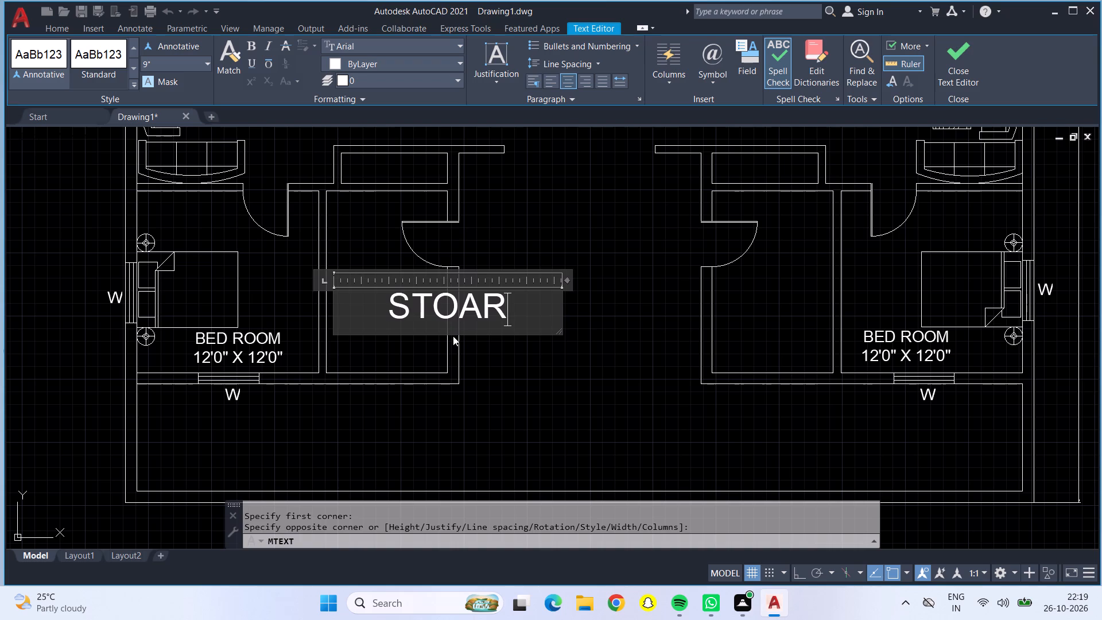
click(582, 397)
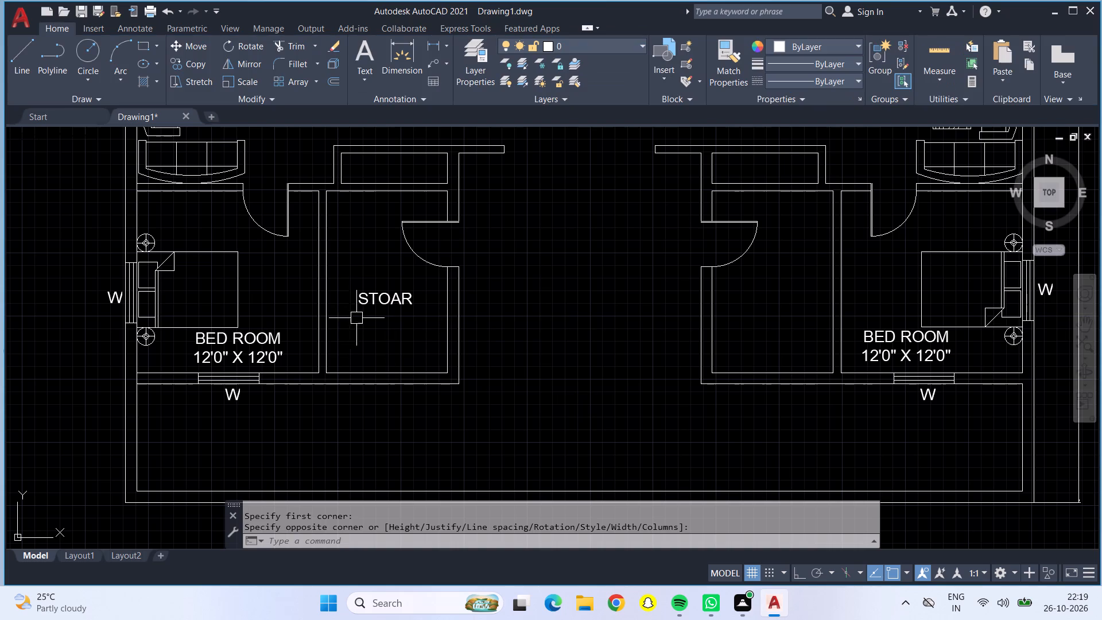
Copy the STOAR label into the matching small room beside the second plan's lower-right bedroom.
click(370, 304)
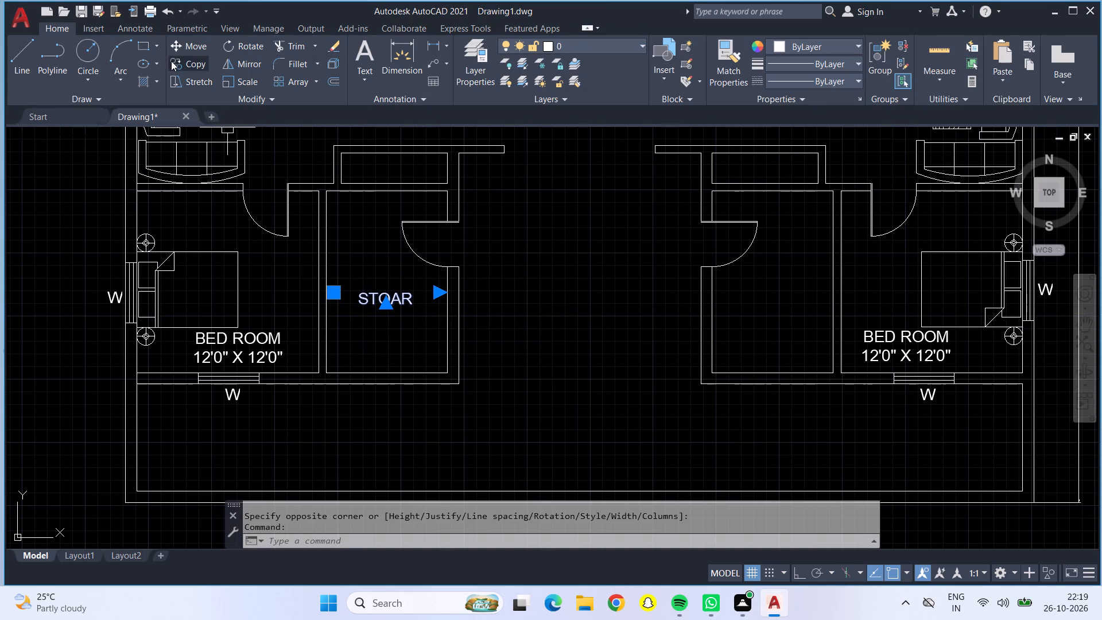
click(171, 61)
drag(379, 300, 402, 301)
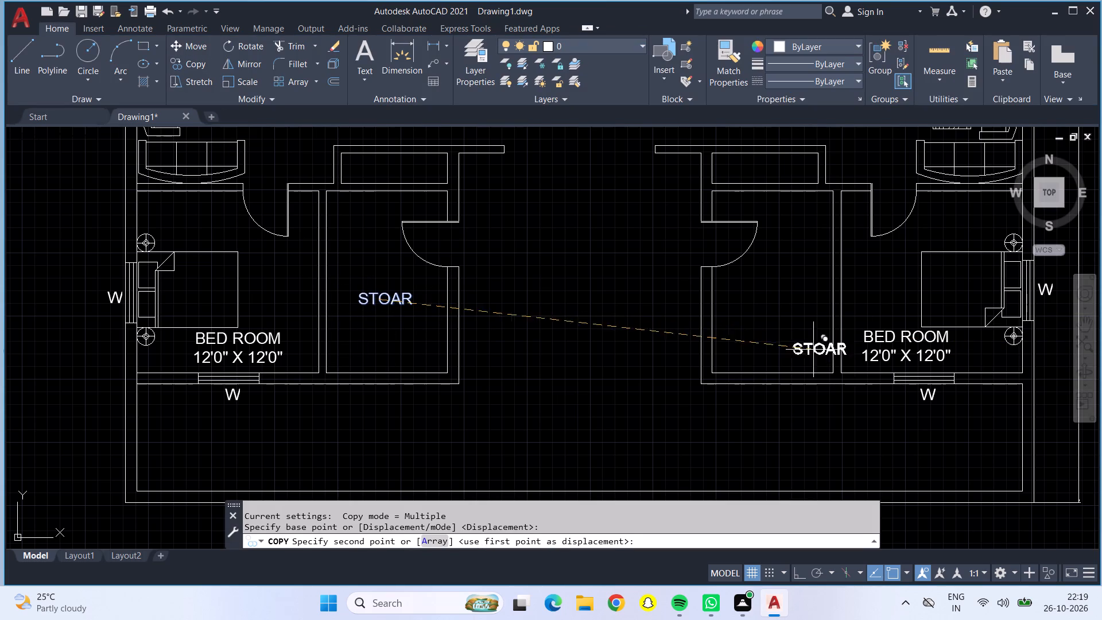
click(781, 303)
scroll(784, 385, down, 1)
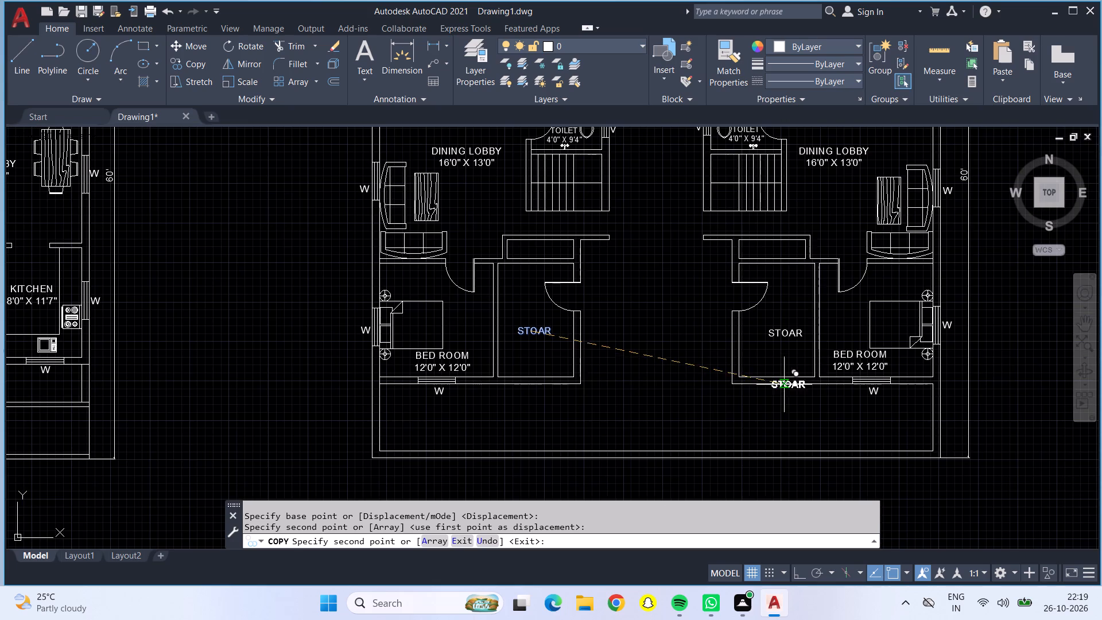
key(Escape)
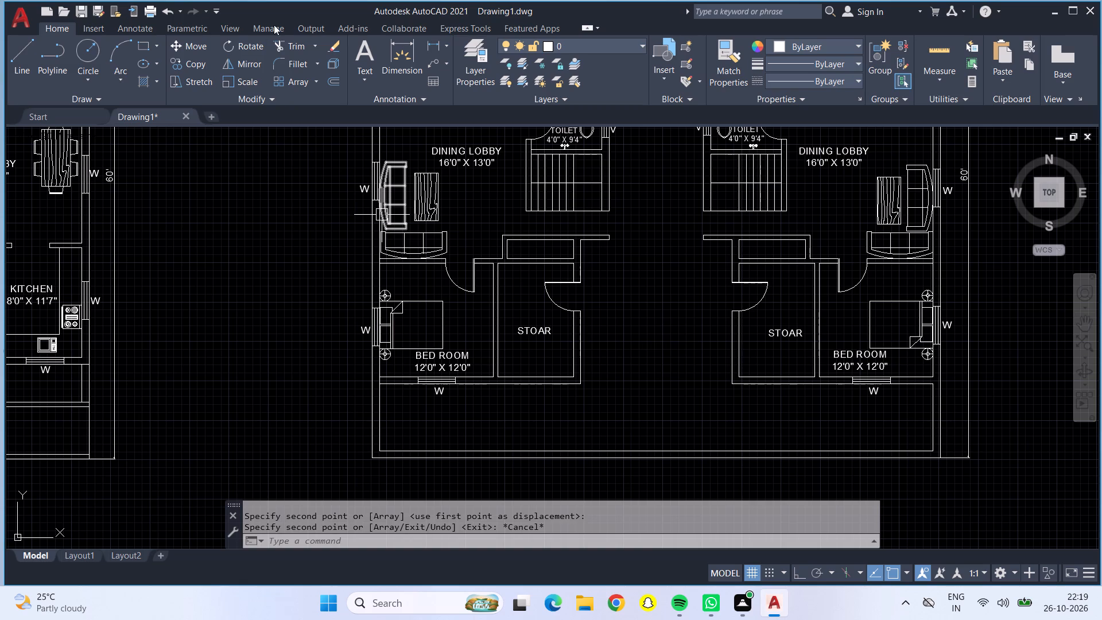
Add centred multiline text WARDROBE at 7" height in the narrow rectangle above the plan's left STOAR room.
click(355, 55)
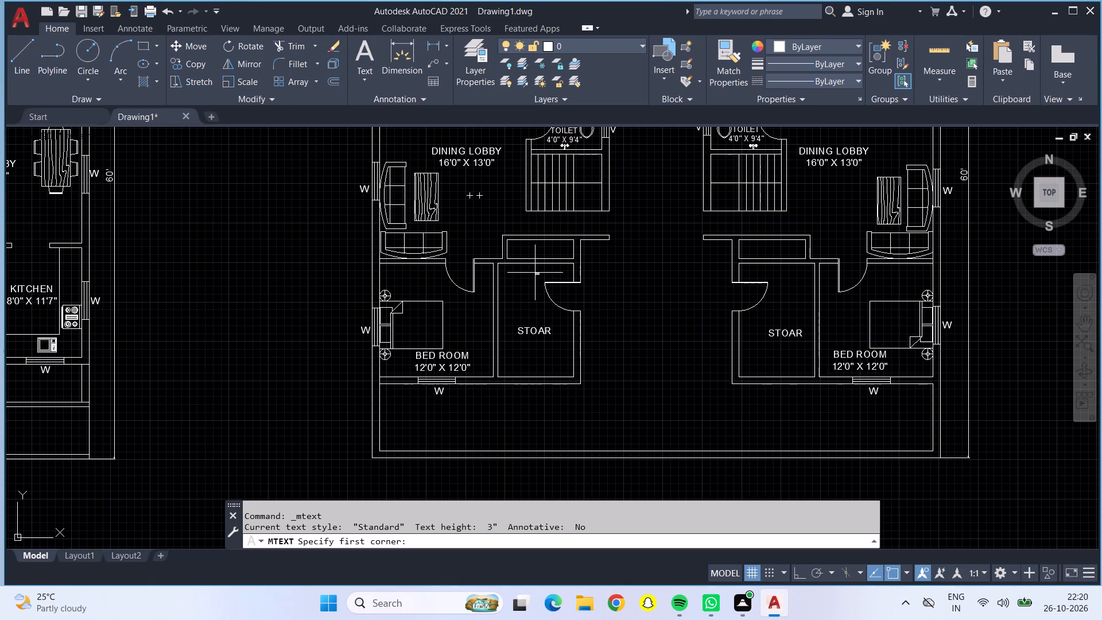
scroll(535, 262, up, 3)
middle_drag(502, 237, 286, 359)
scroll(246, 338, up, 2)
click(178, 268)
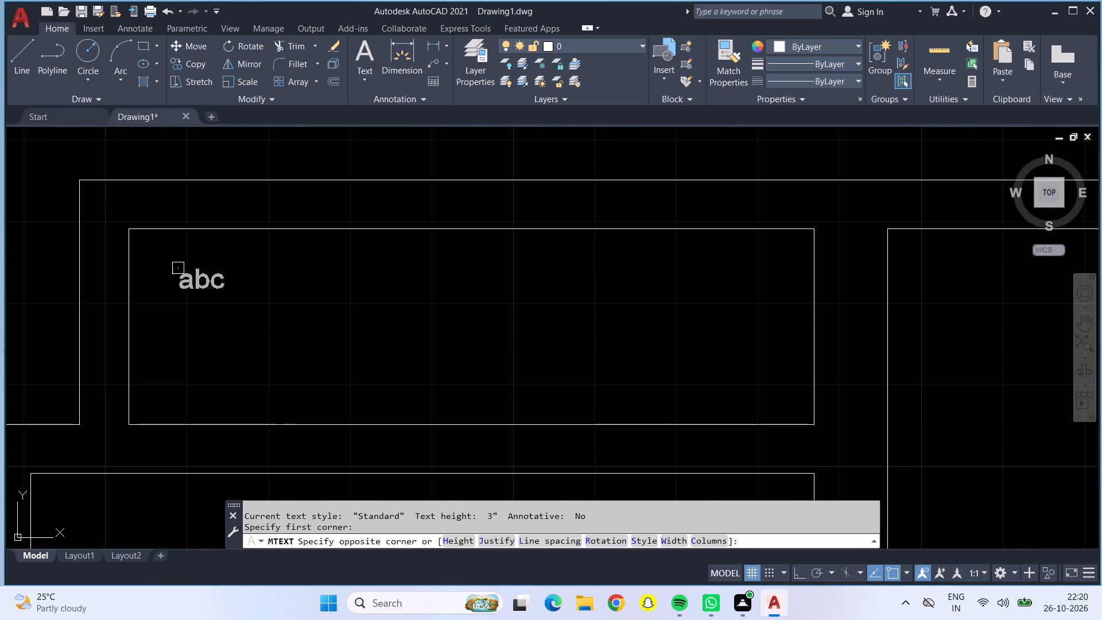
click(779, 395)
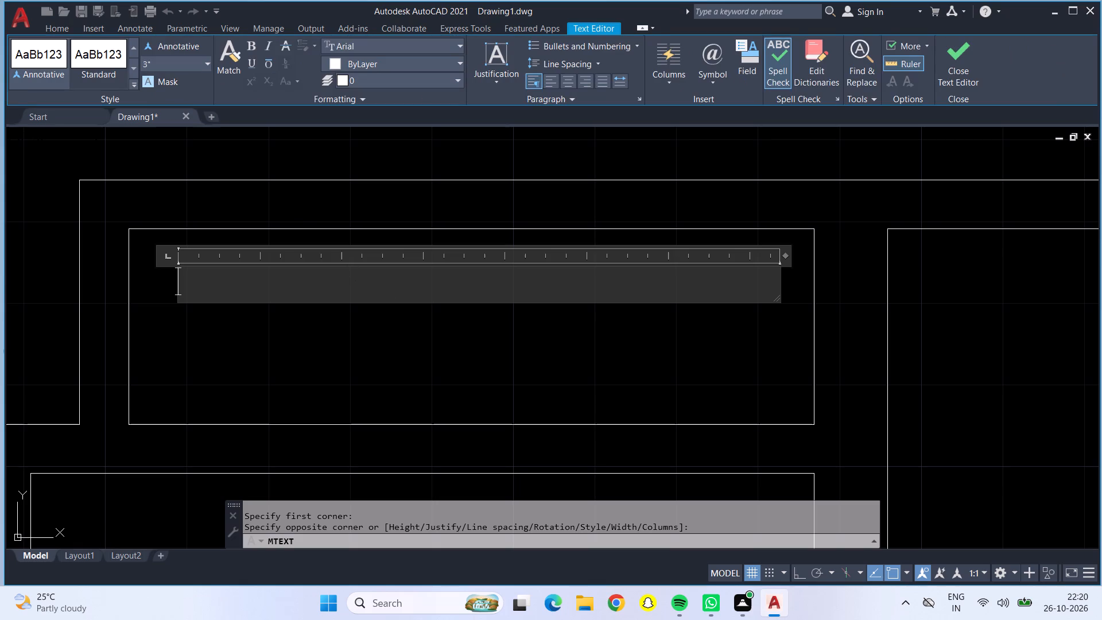
click(181, 61)
click(206, 60)
click(200, 76)
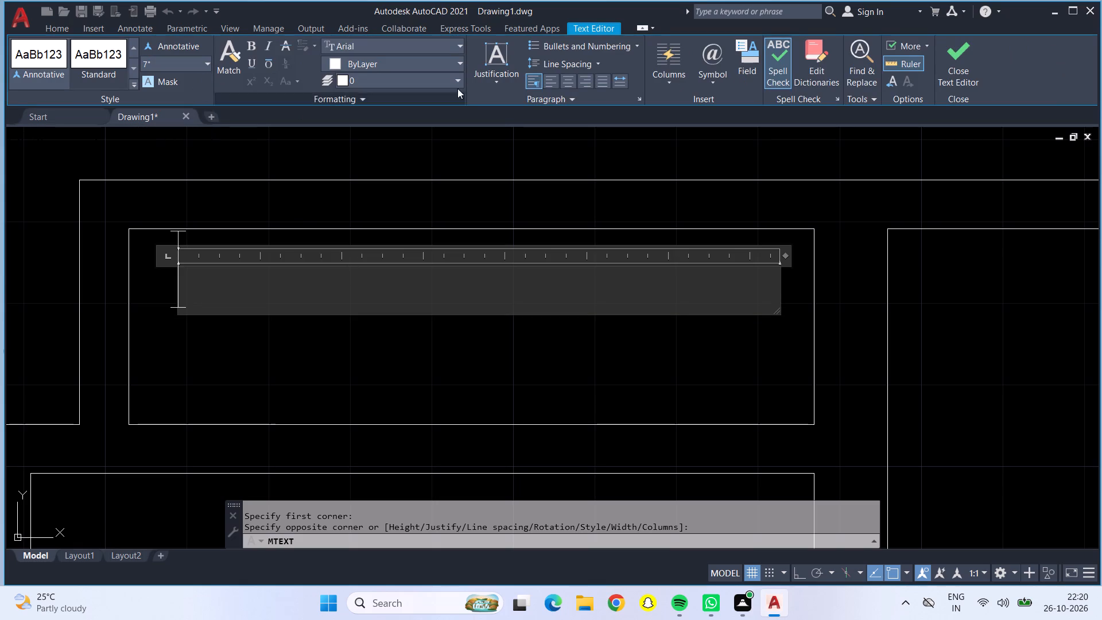
click(561, 77)
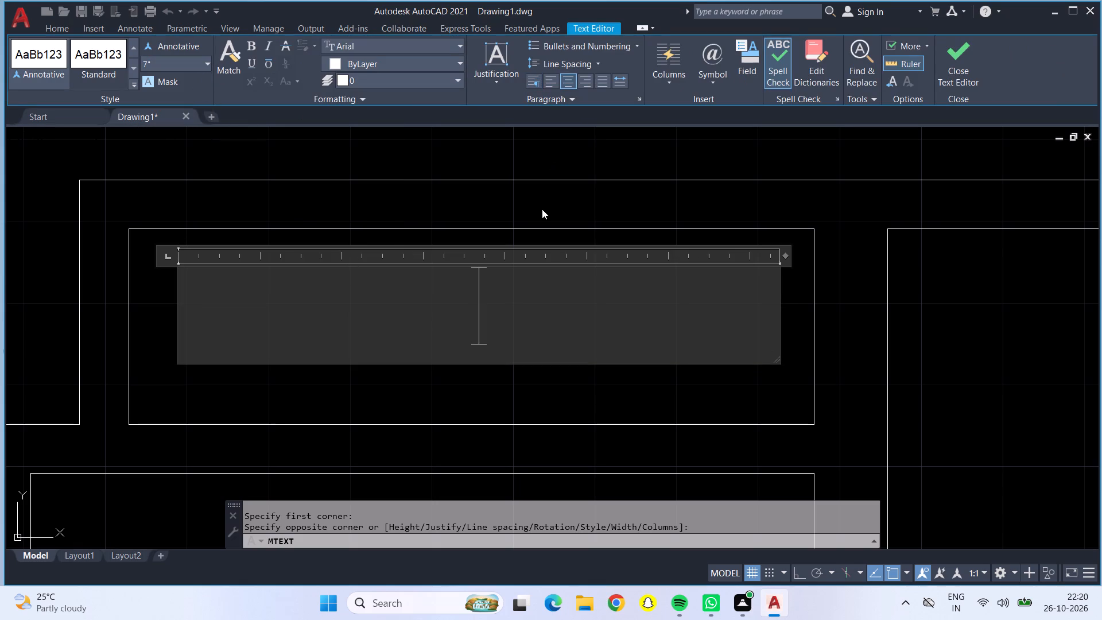
key(shift+w)
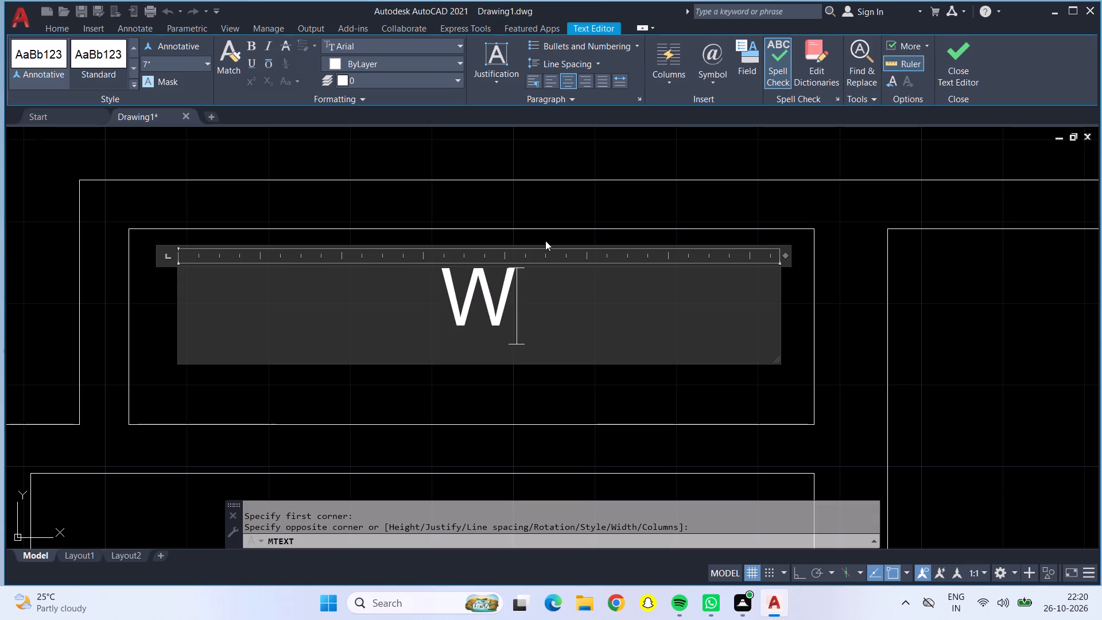
text(AR)
key(shift+d)
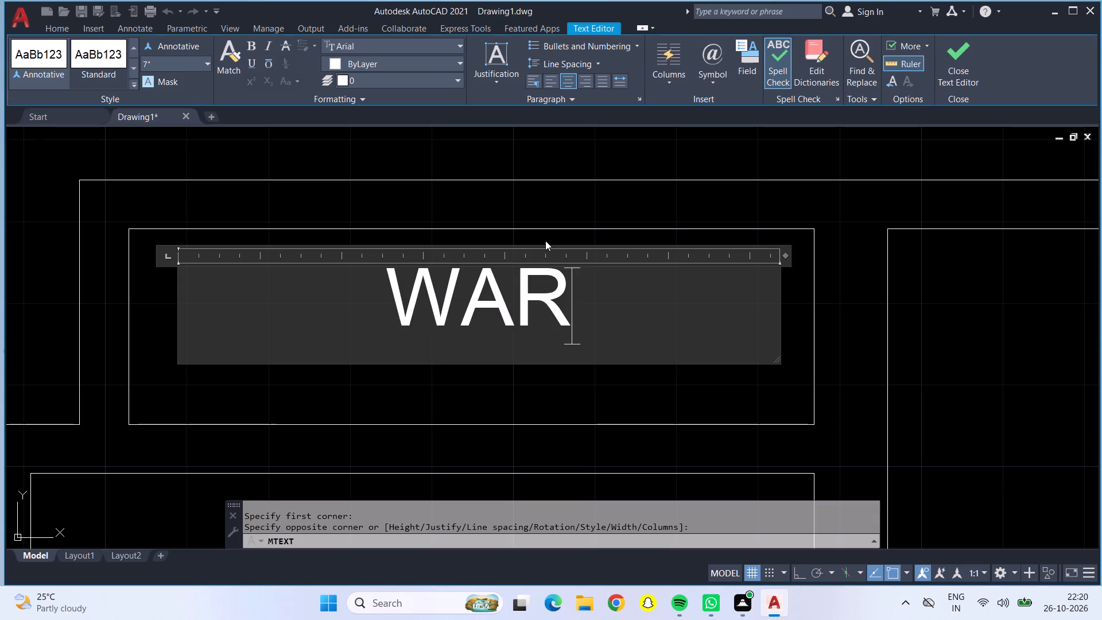
key(shift+r)
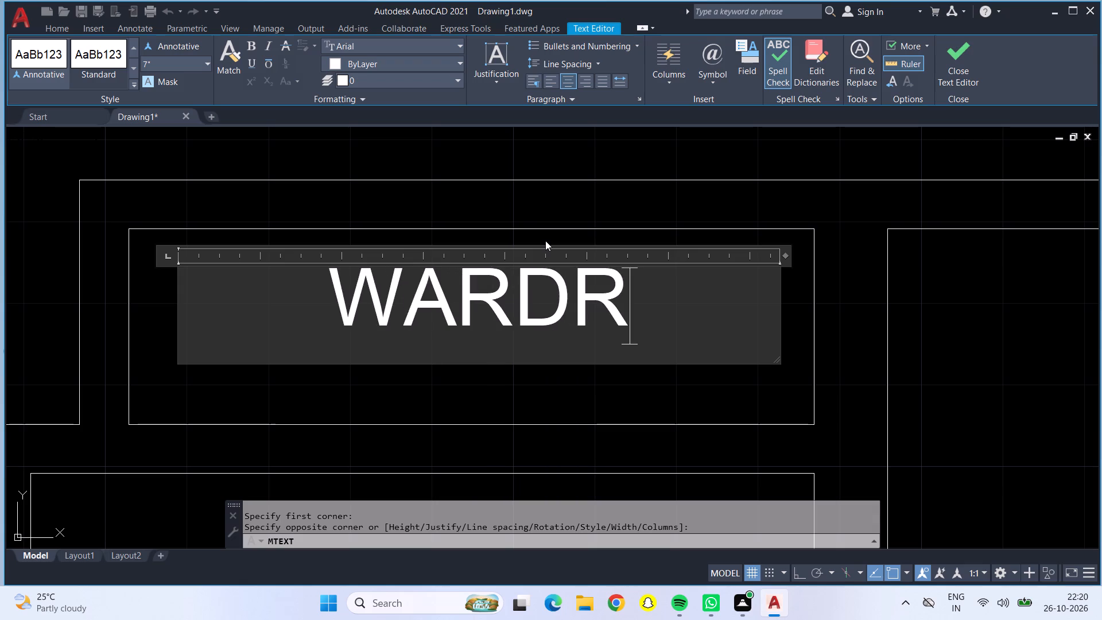
key(shift+o)
text(BE)
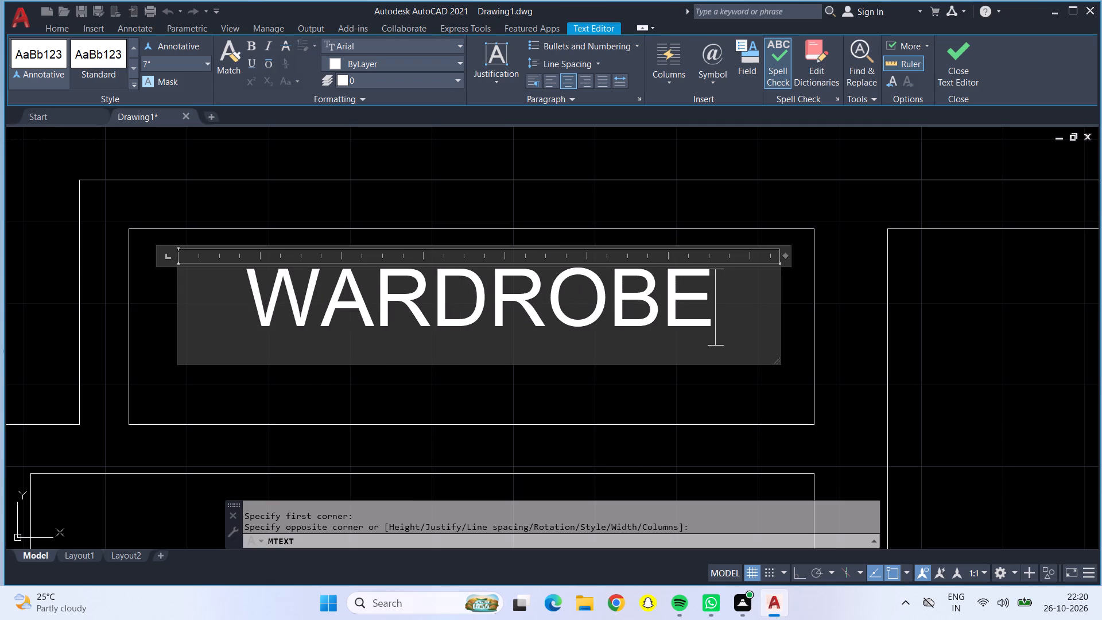
click(571, 406)
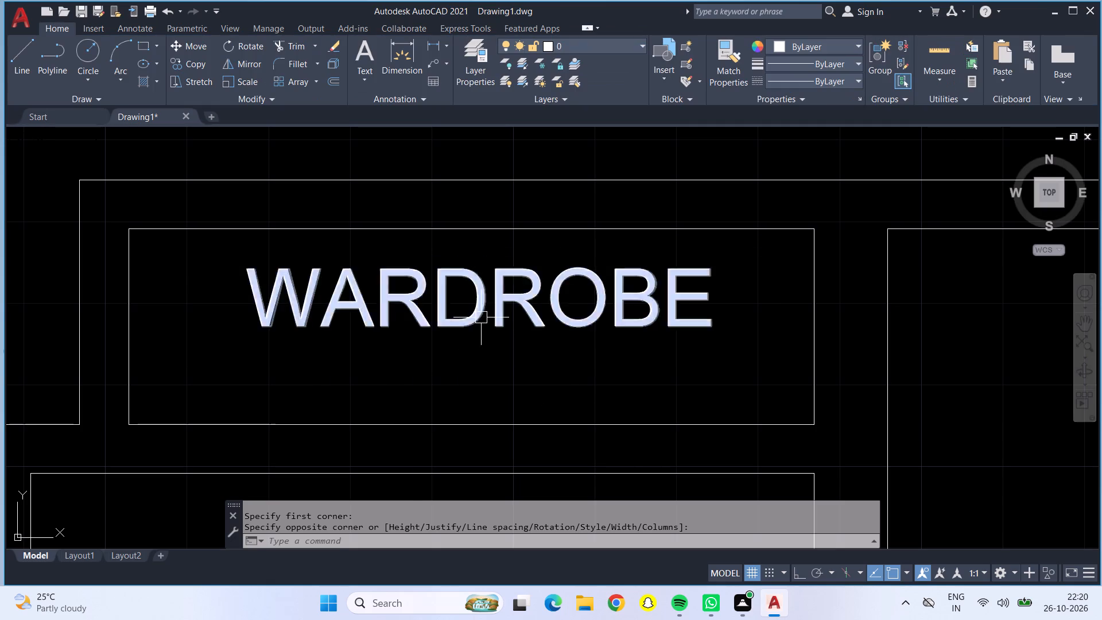
Copy the WARDROBE label into the matching narrow rectangle above the right STOAR room.
click(481, 317)
click(202, 64)
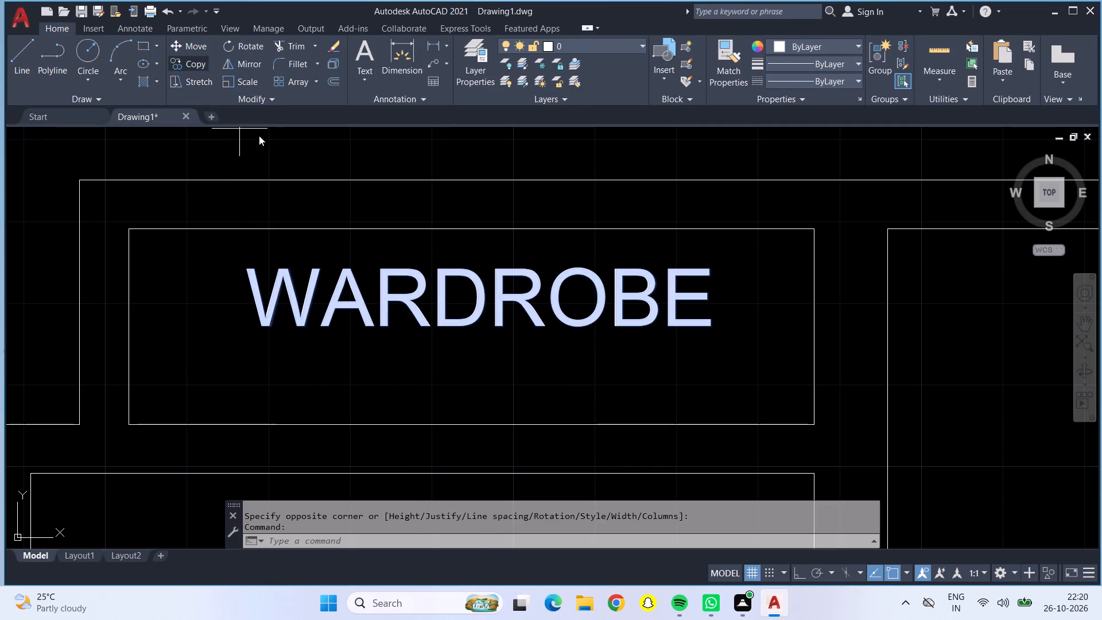
click(500, 322)
scroll(515, 324, down, 3)
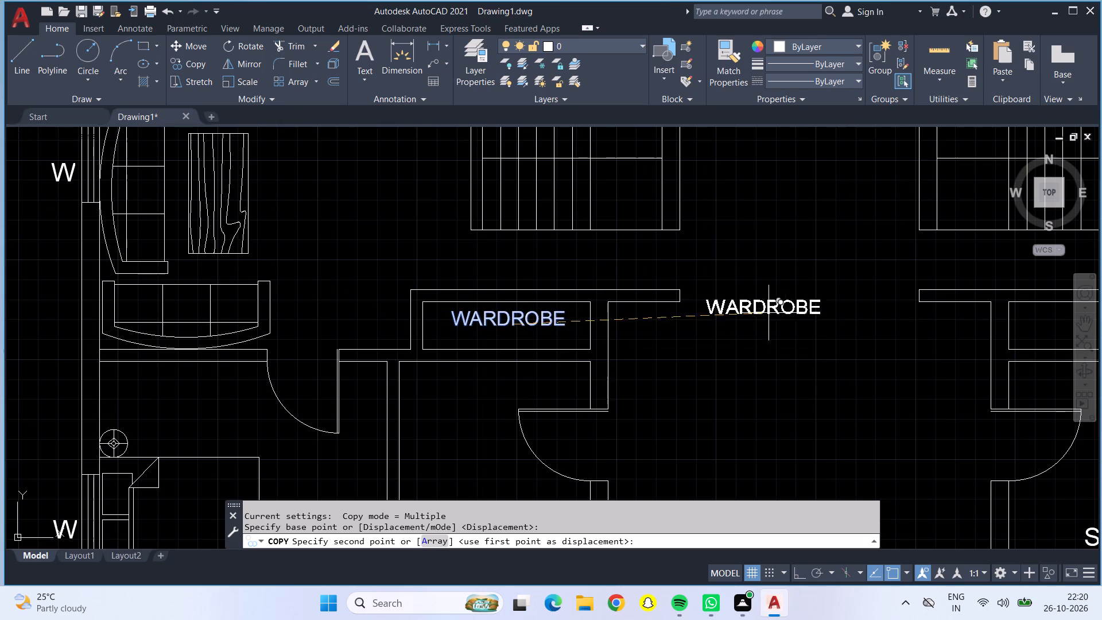
middle_drag(814, 343, 407, 397)
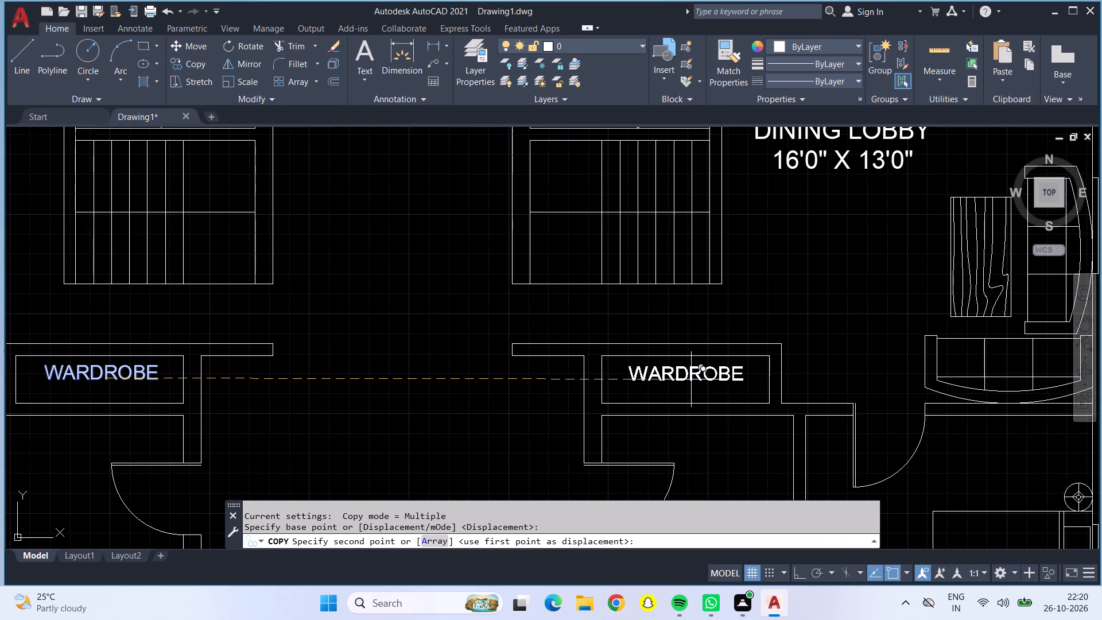
click(691, 379)
key(Escape)
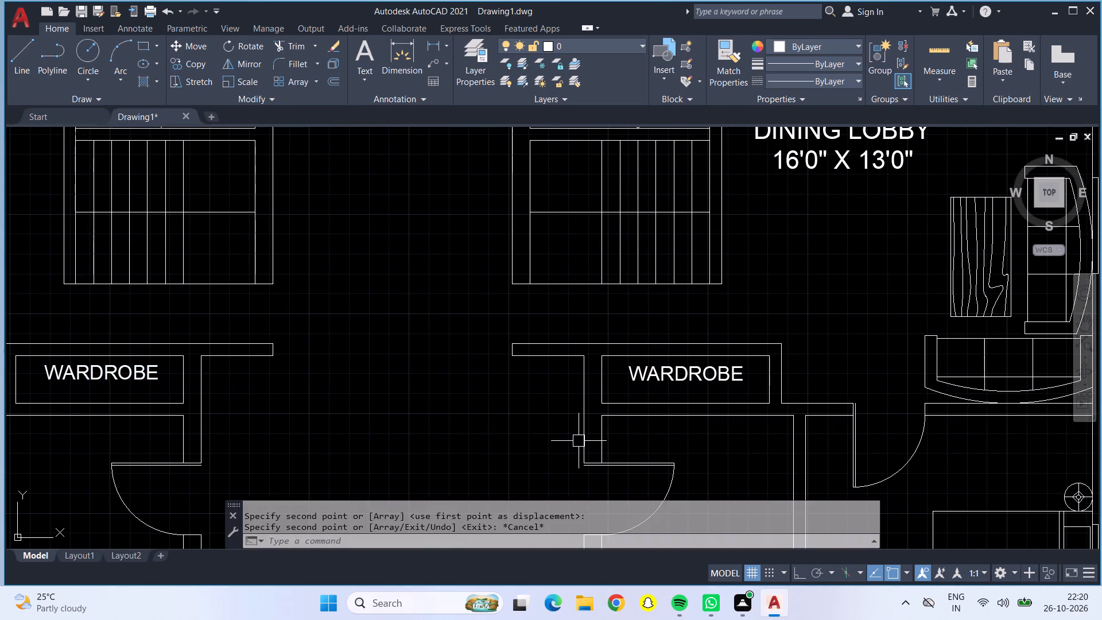
Add centred multiline text BALCONY at 9" height in the open front strip below the second plan's lower-left bedroom.
scroll(557, 439, down, 2)
middle_drag(491, 437, 484, 255)
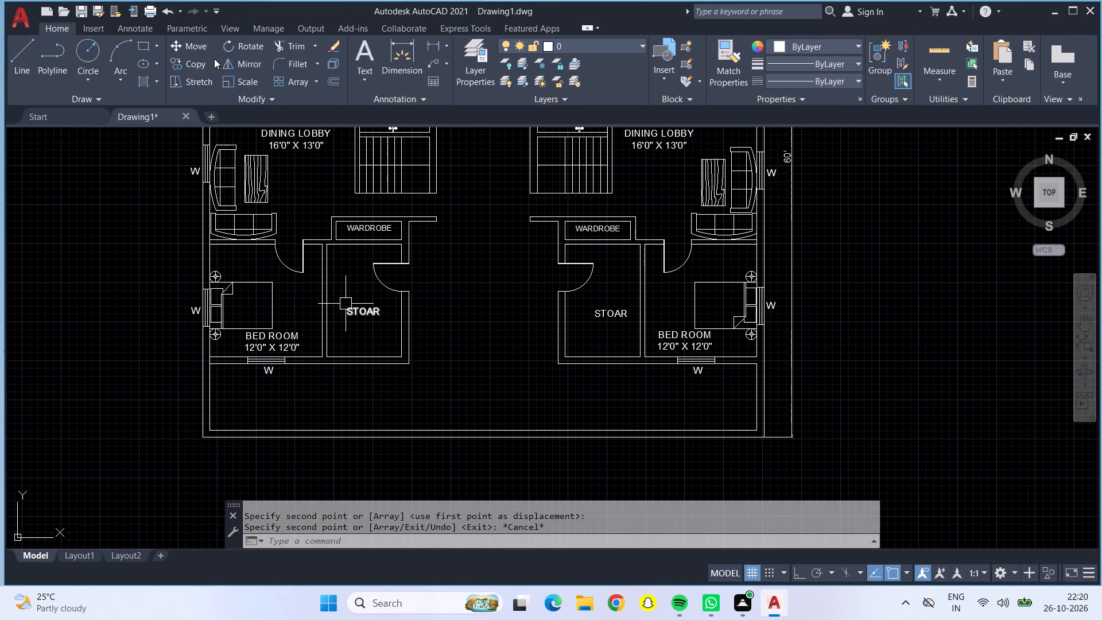
click(357, 46)
scroll(288, 404, up, 3)
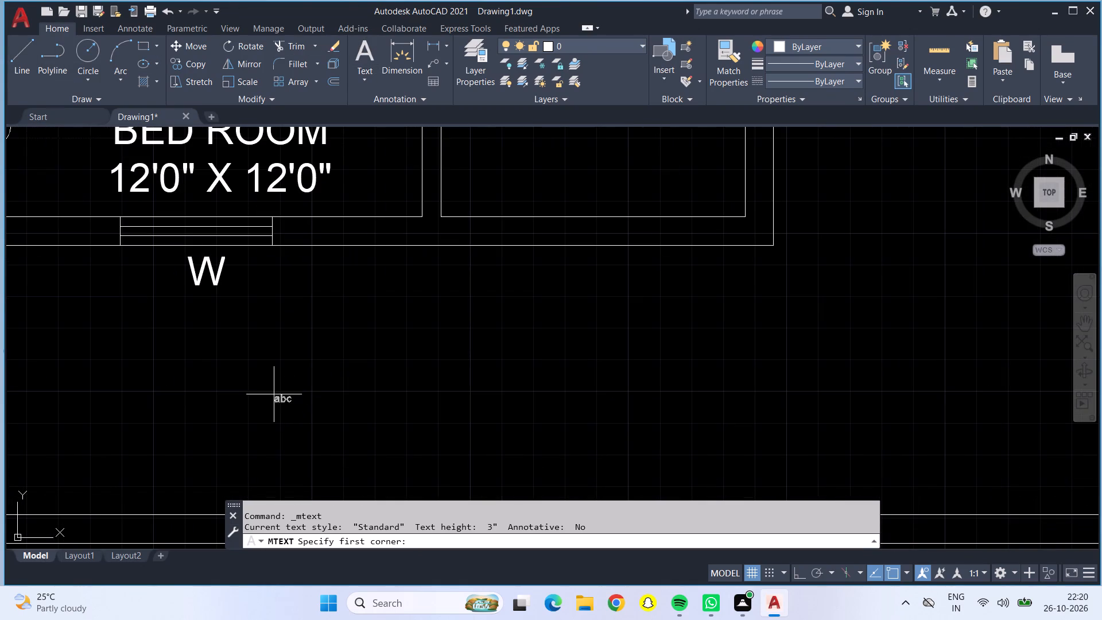
click(75, 340)
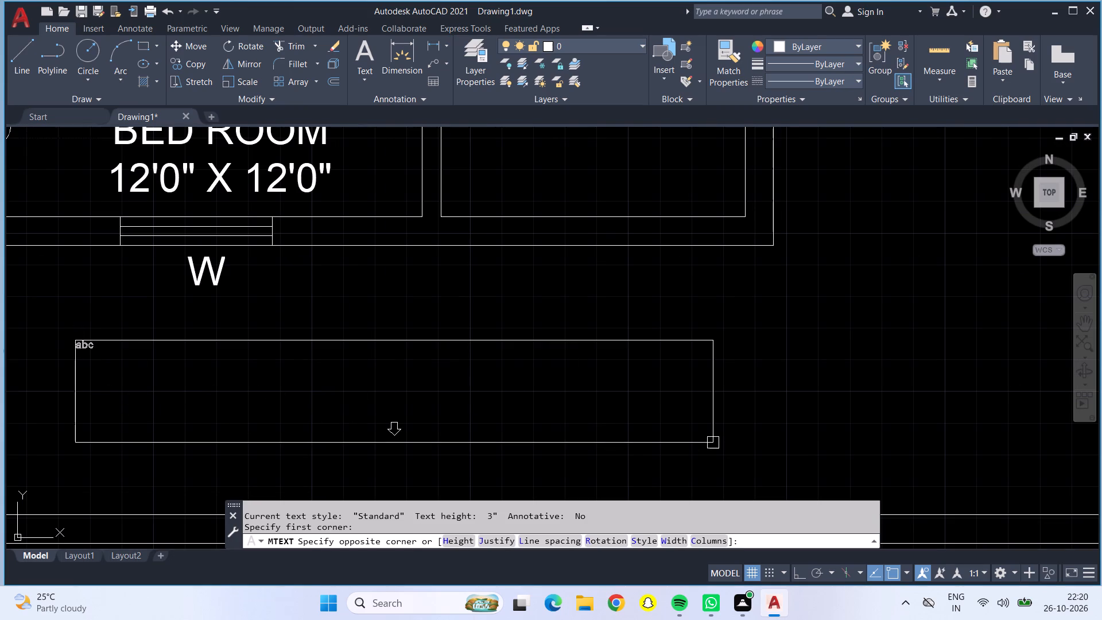
click(715, 442)
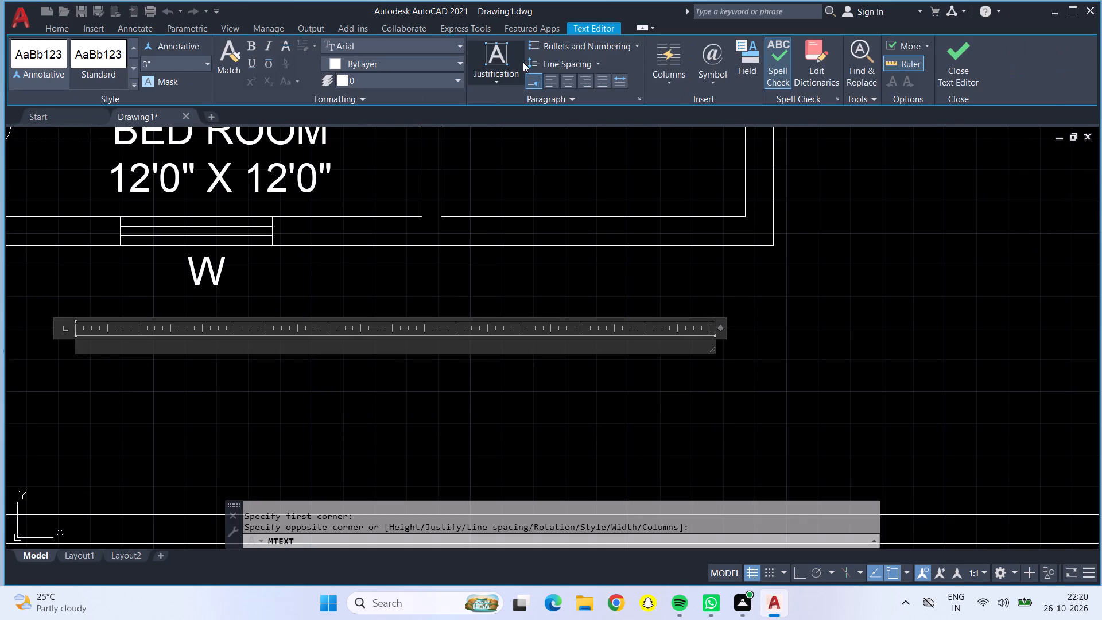
click(574, 84)
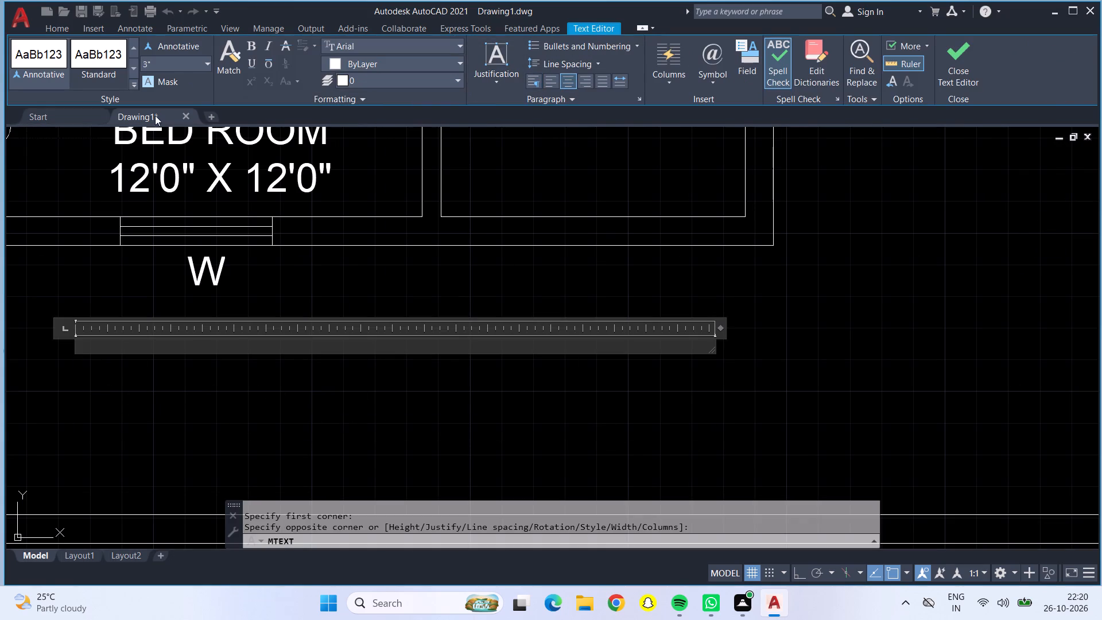
click(208, 67)
click(208, 110)
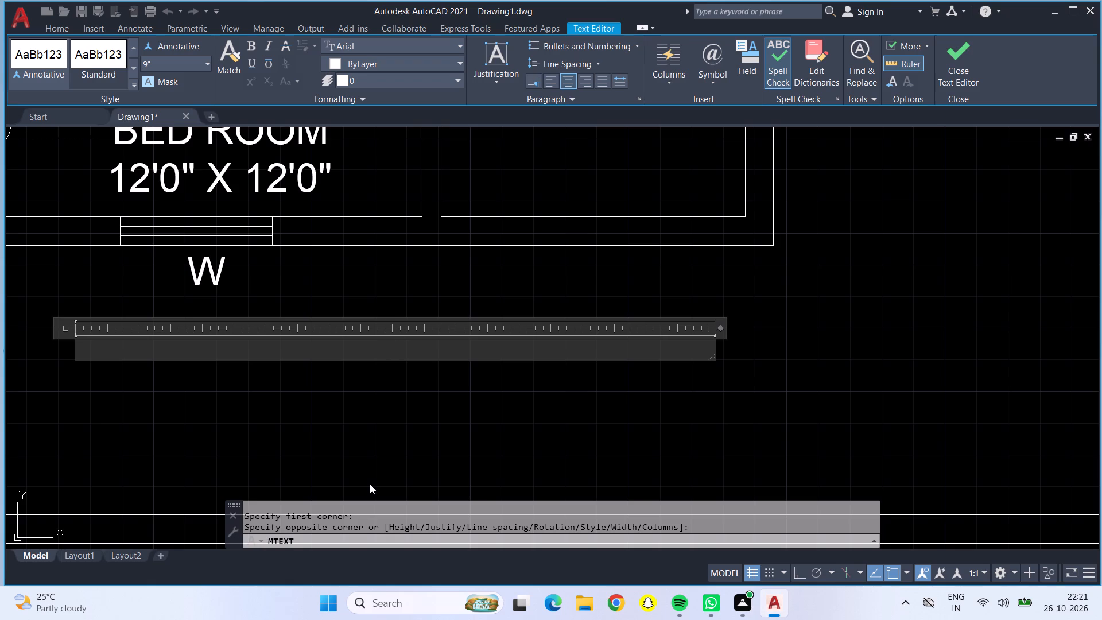
key(shift+b)
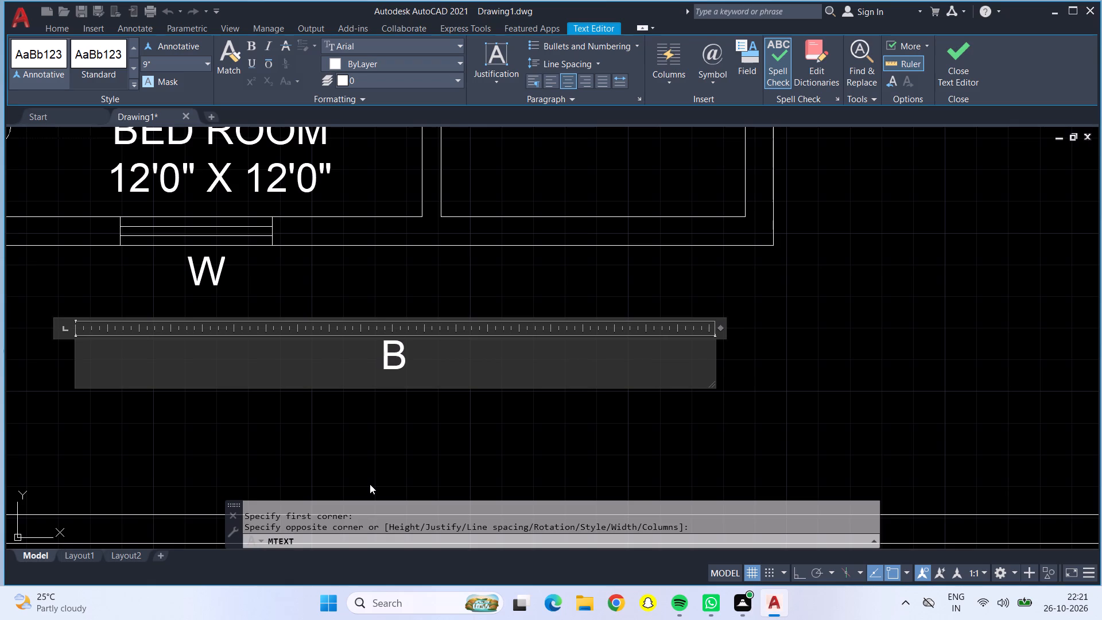
key(shift+a)
key(shift+l)
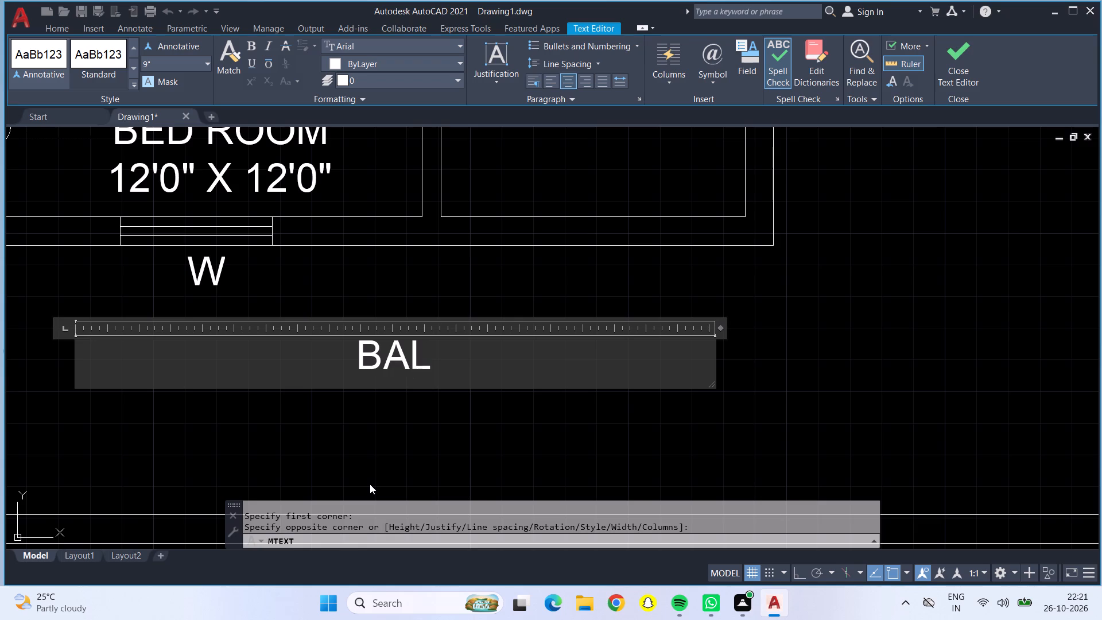
text(CON)
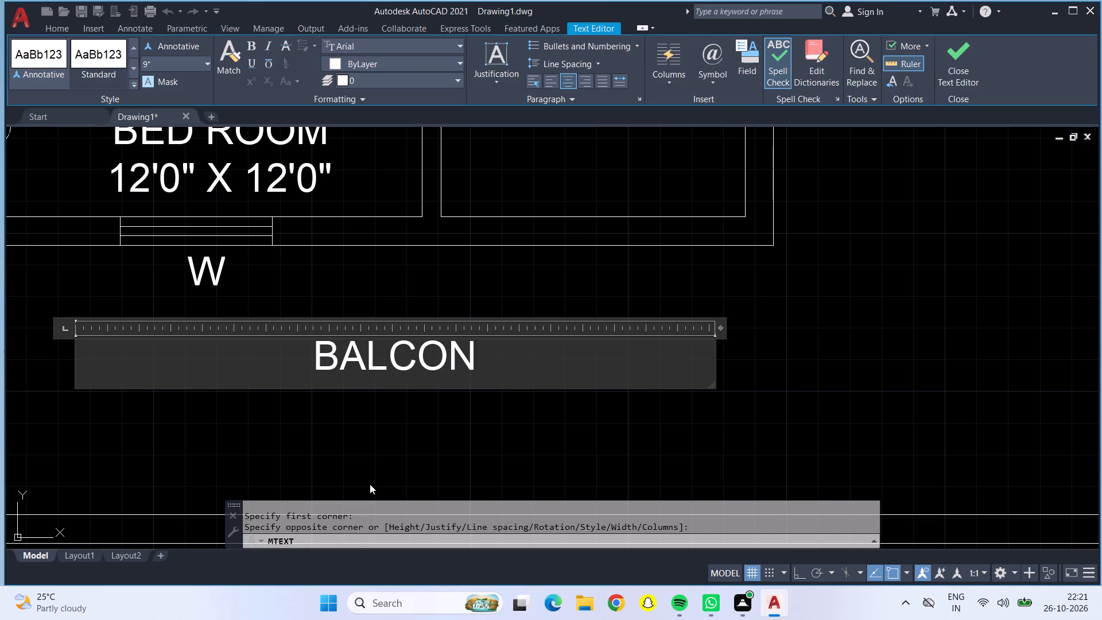
key(shift+y)
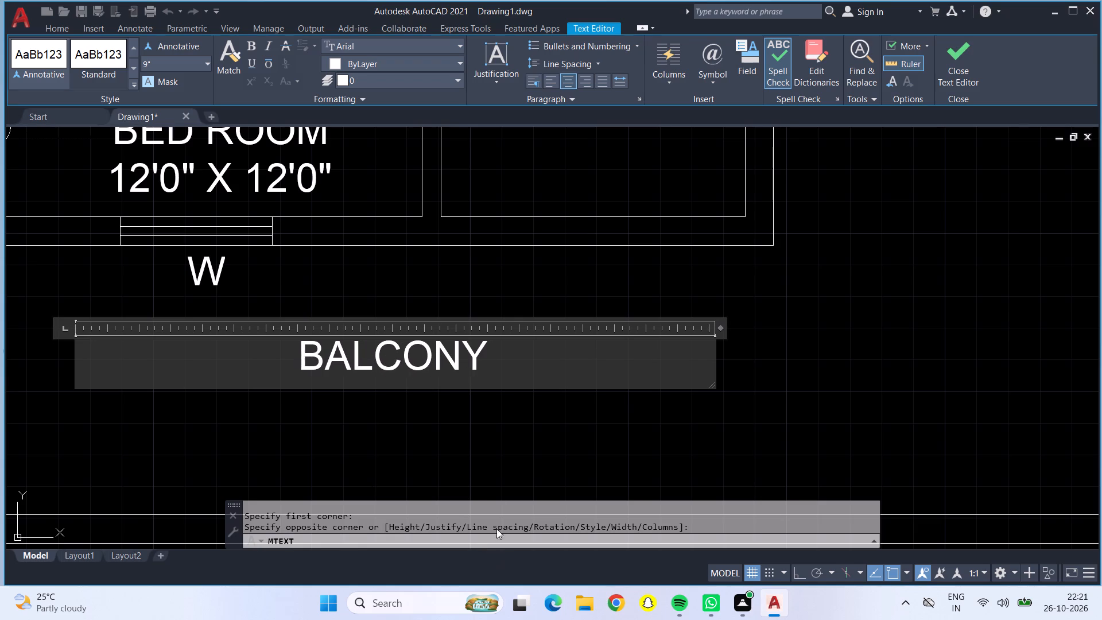
click(496, 451)
Copy the BALCONY label to the middle of the front strip and to its right part below the right STOAR room.
scroll(490, 434, down, 1)
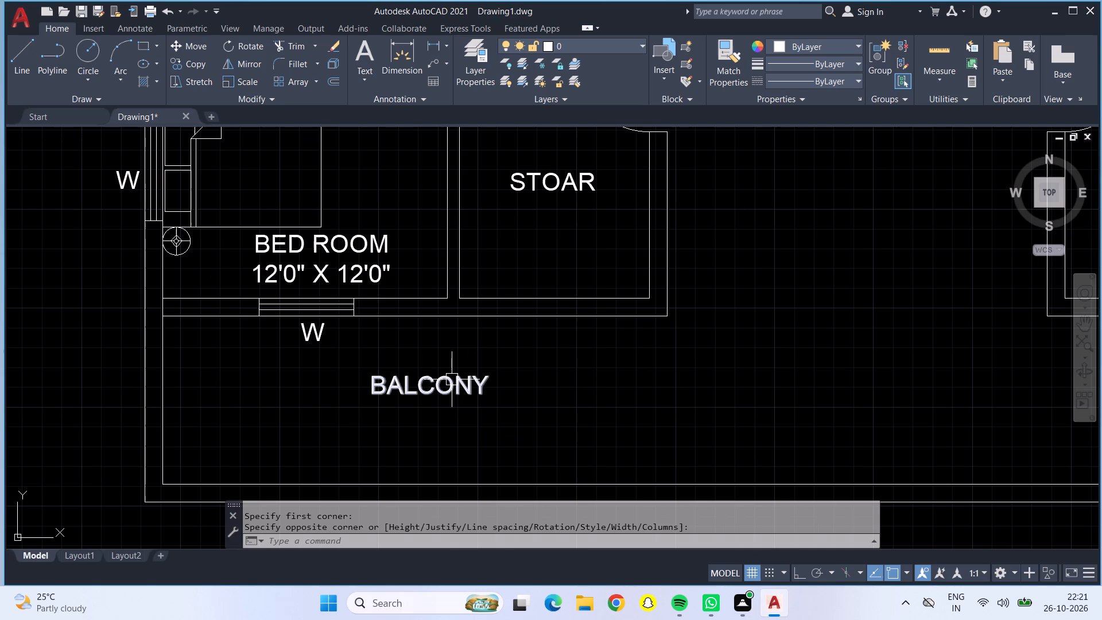
click(451, 379)
click(191, 60)
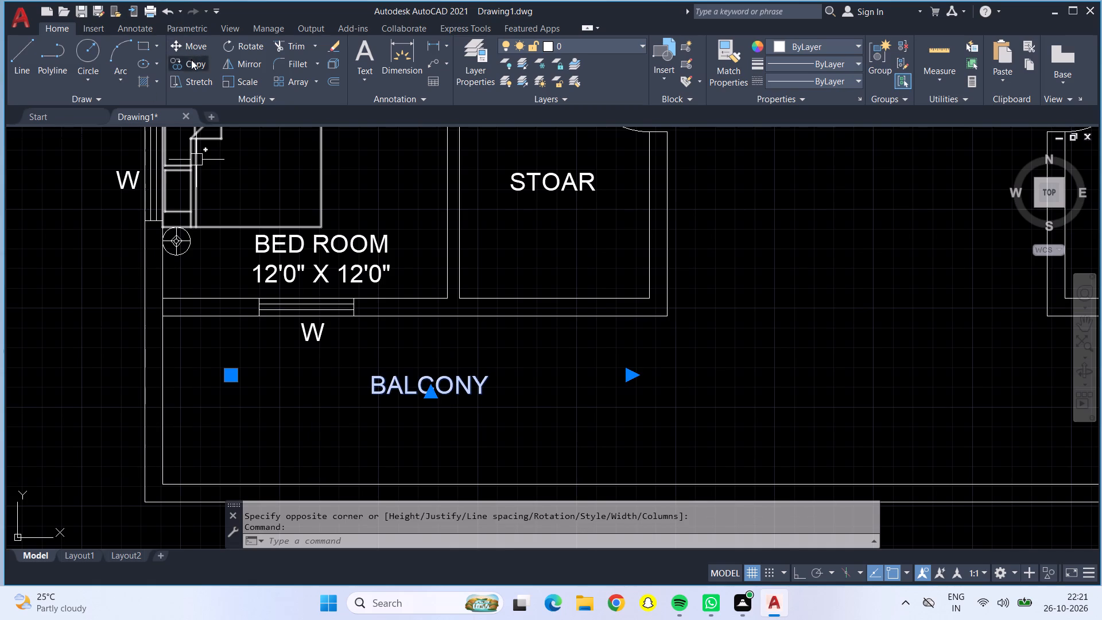
click(398, 387)
scroll(746, 413, down, 3)
middle_drag(778, 407, 382, 402)
scroll(449, 411, up, 2)
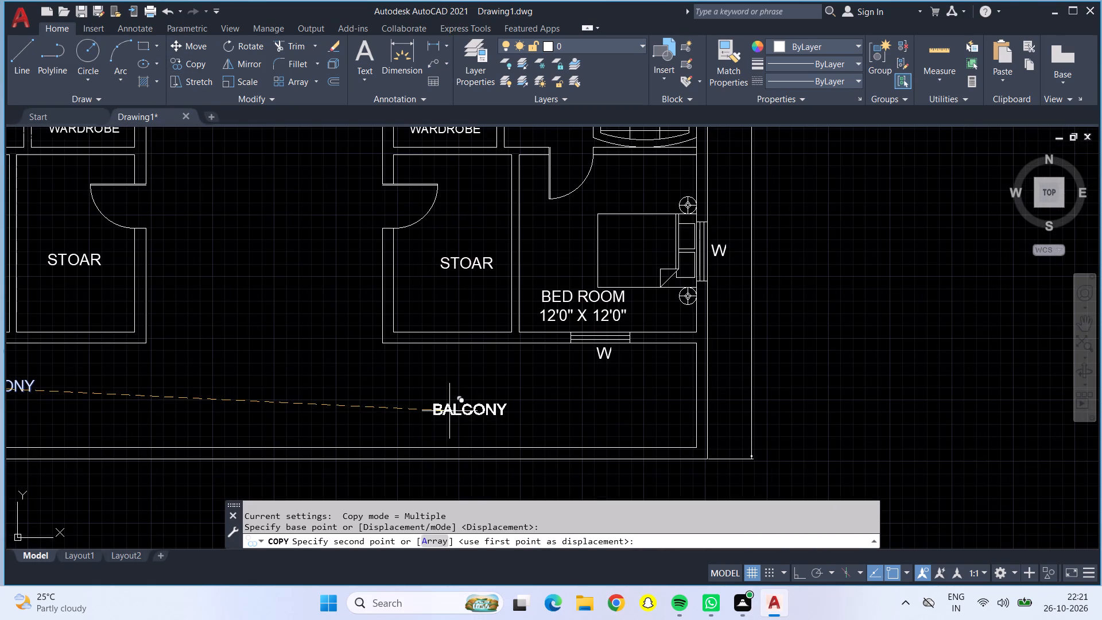
click(470, 395)
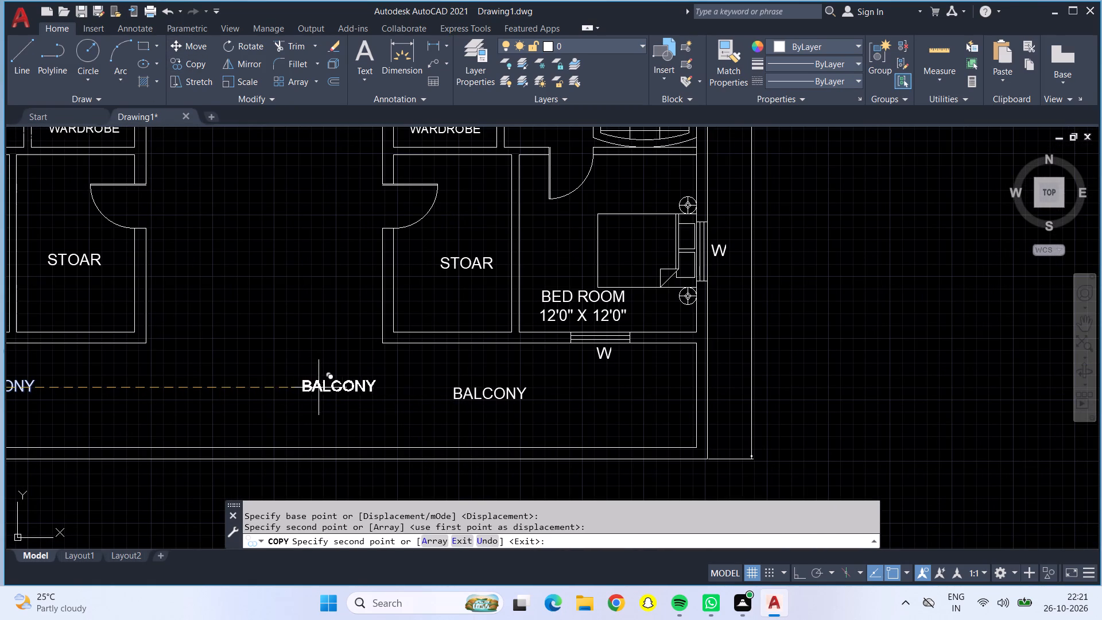
click(268, 386)
scroll(266, 385, down, 3)
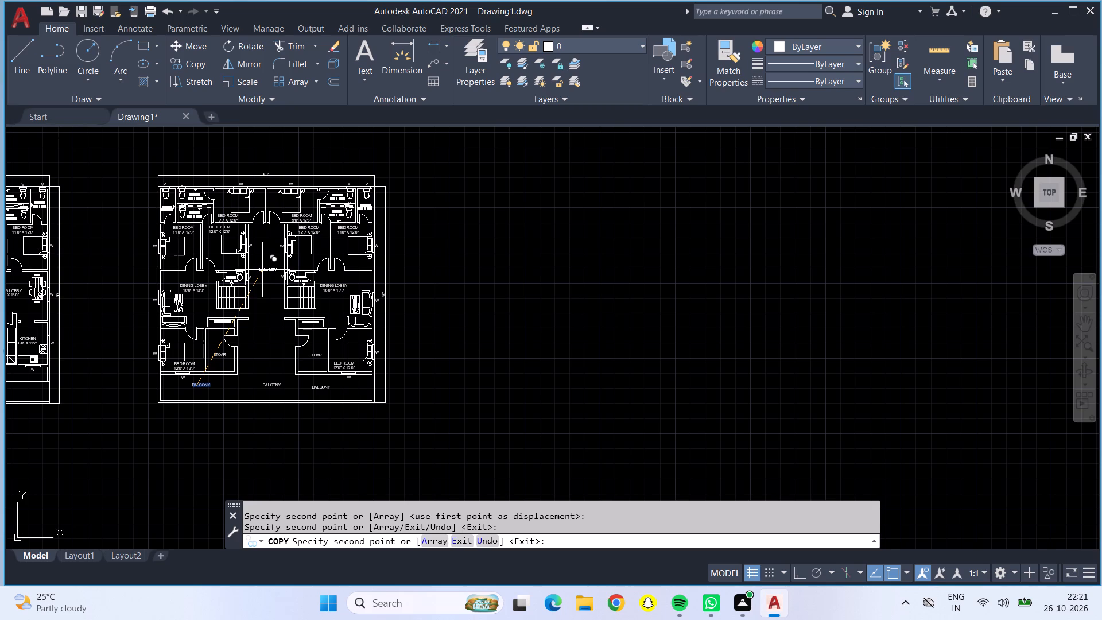
key(Escape)
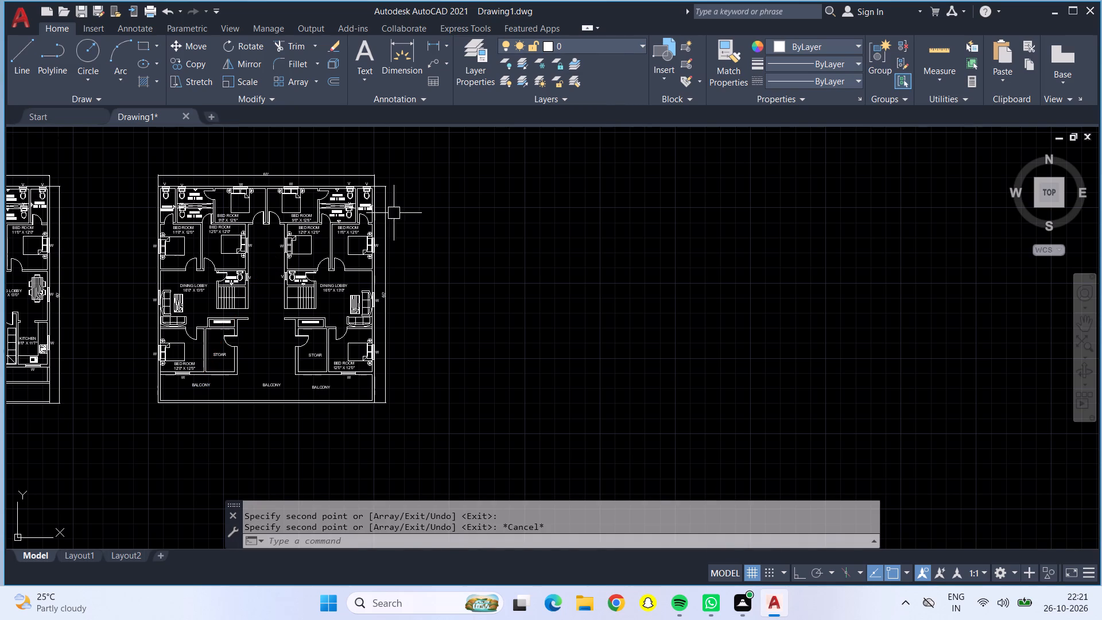
Examine the two floor plans side by side, comparing their layouts and room labels.
scroll(260, 324, up, 1)
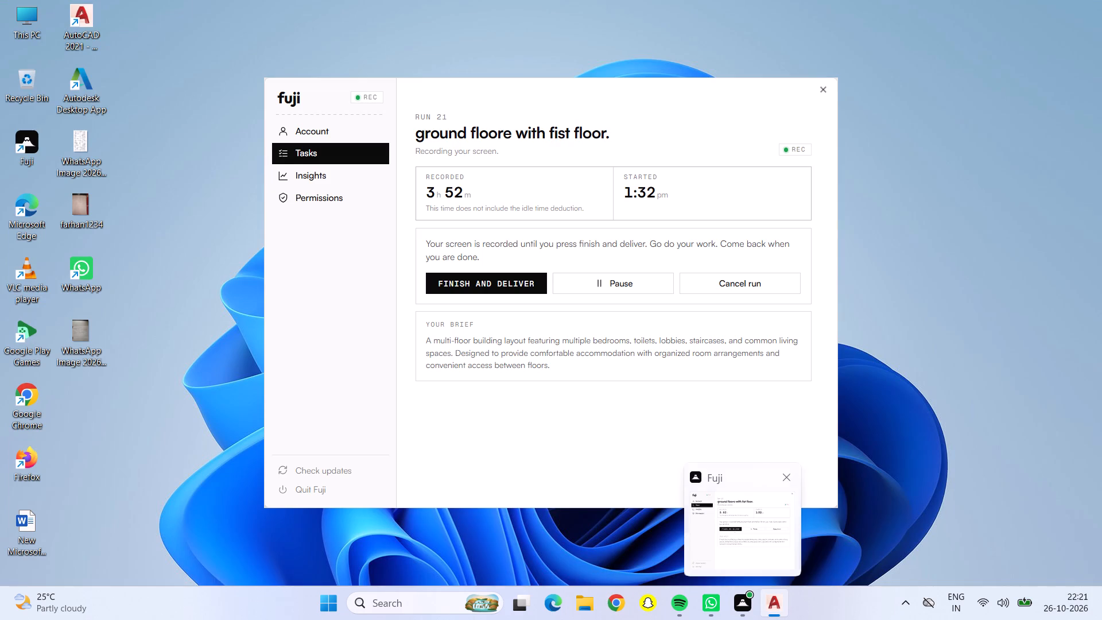
scroll(393, 395, down, 1)
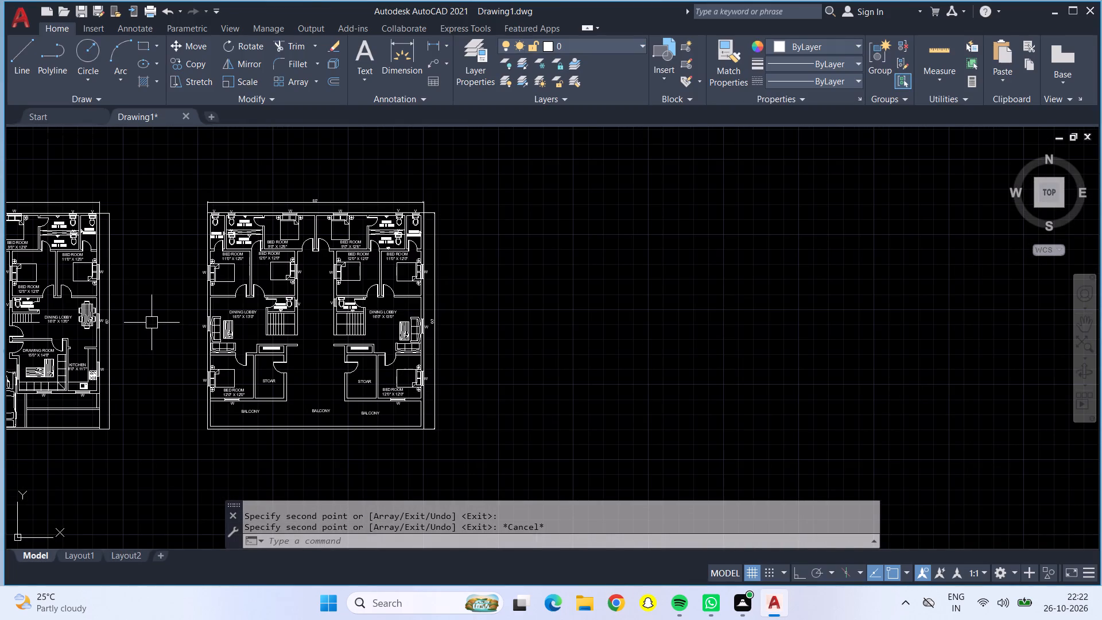
middle_drag(152, 323, 507, 312)
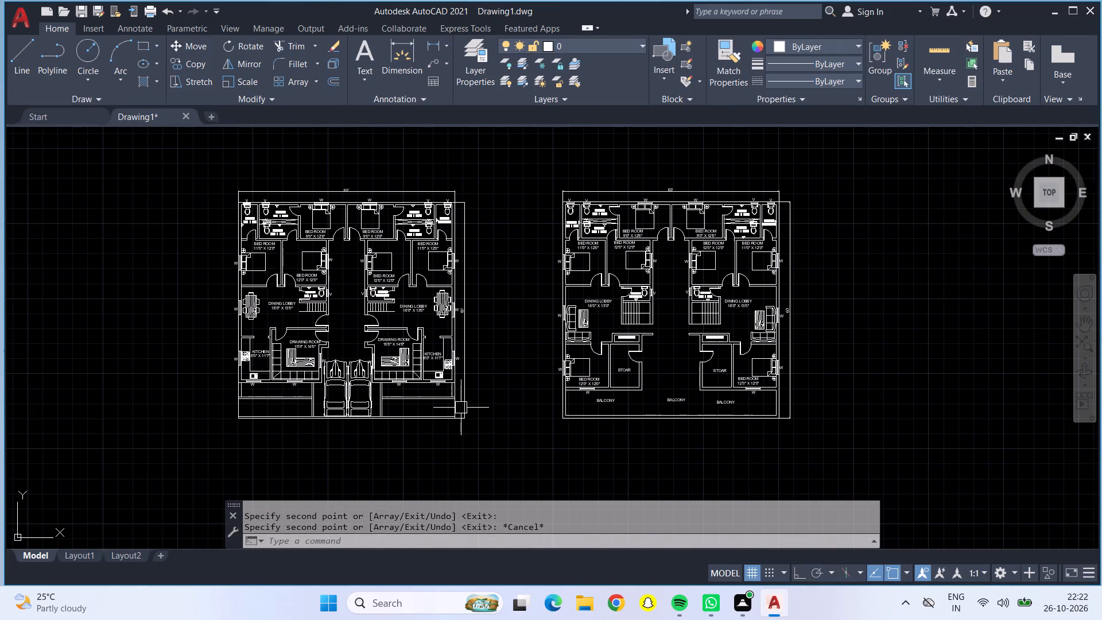
middle_drag(512, 334, 389, 348)
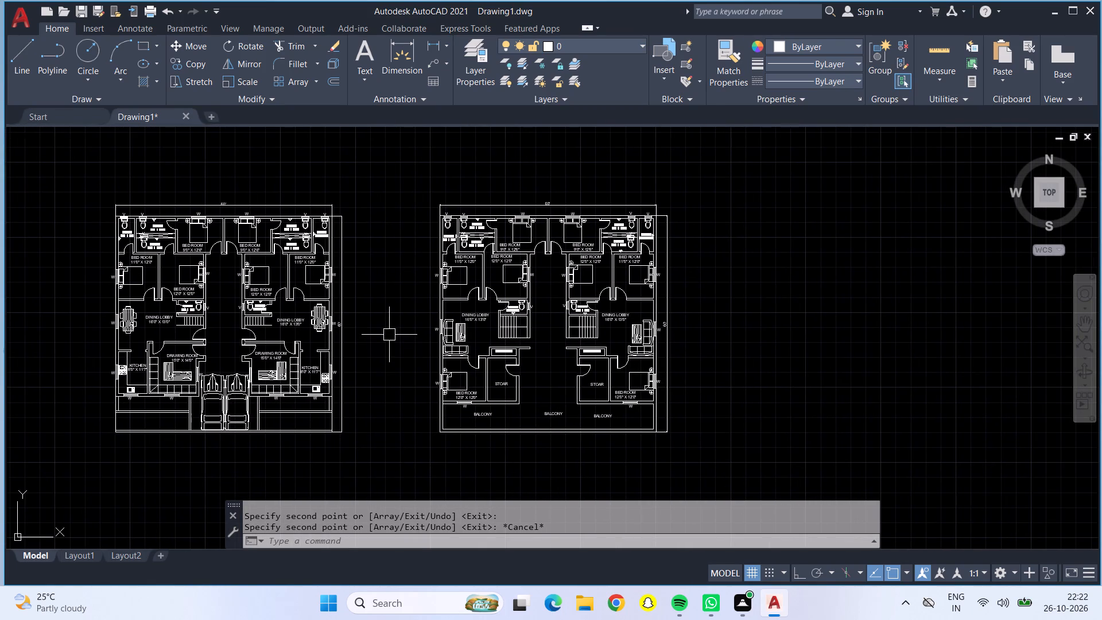
middle_drag(395, 301, 372, 292)
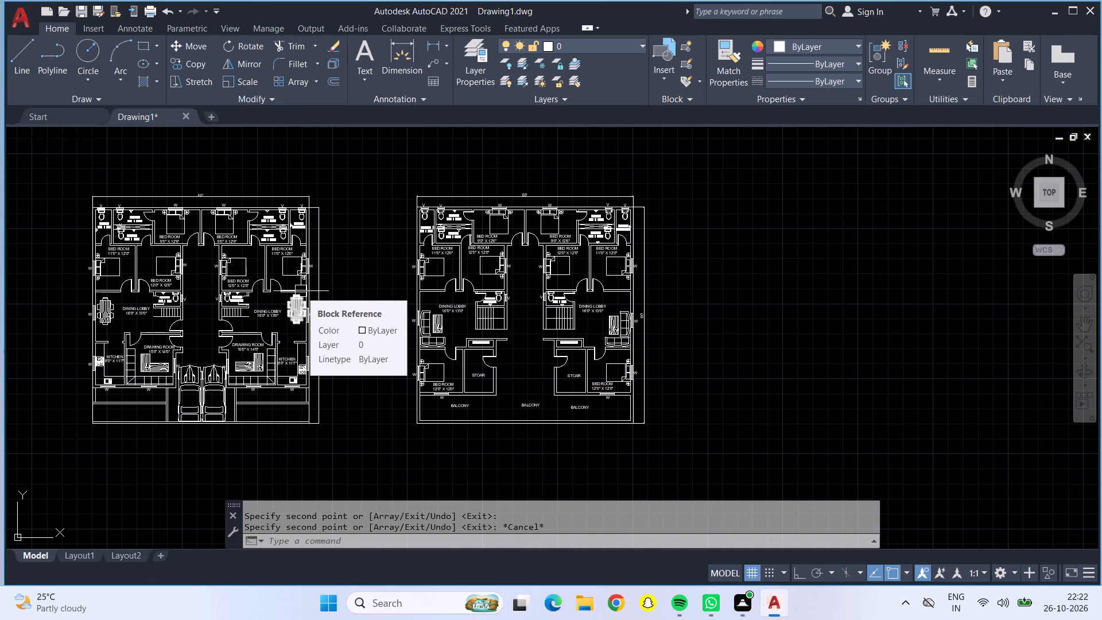
scroll(347, 338, up, 2)
scroll(347, 338, down, 1)
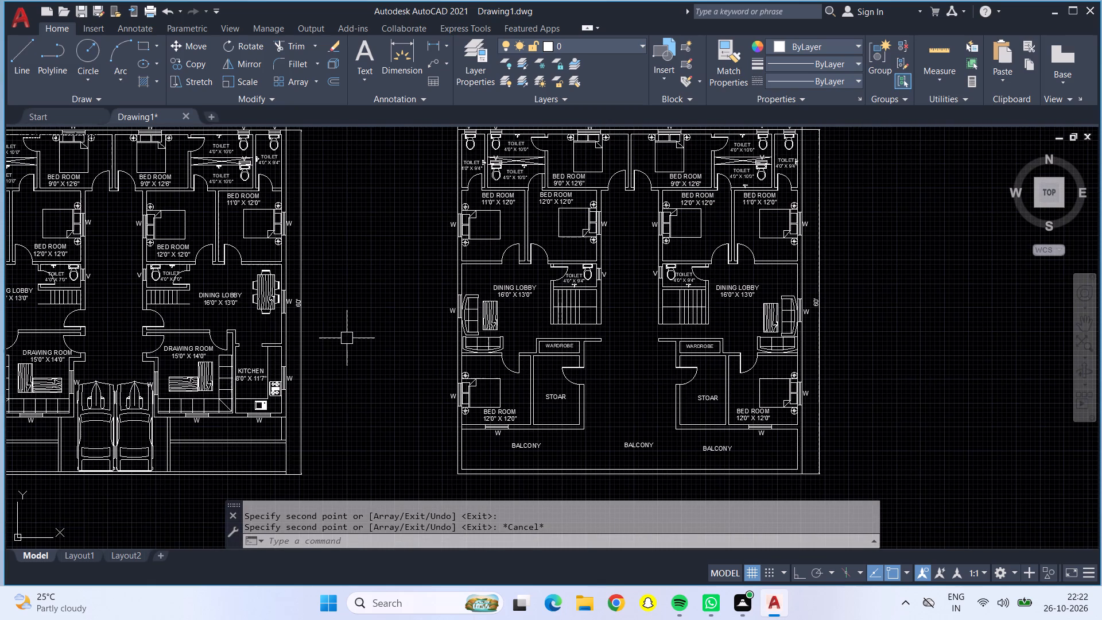
scroll(347, 338, down, 1)
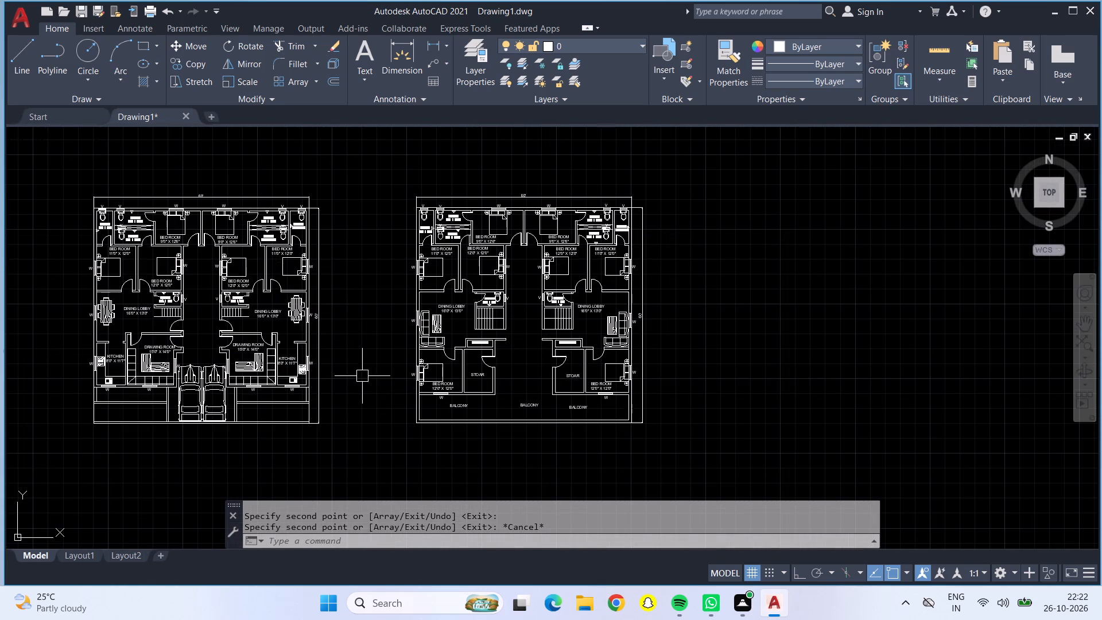
middle_drag(357, 374, 418, 391)
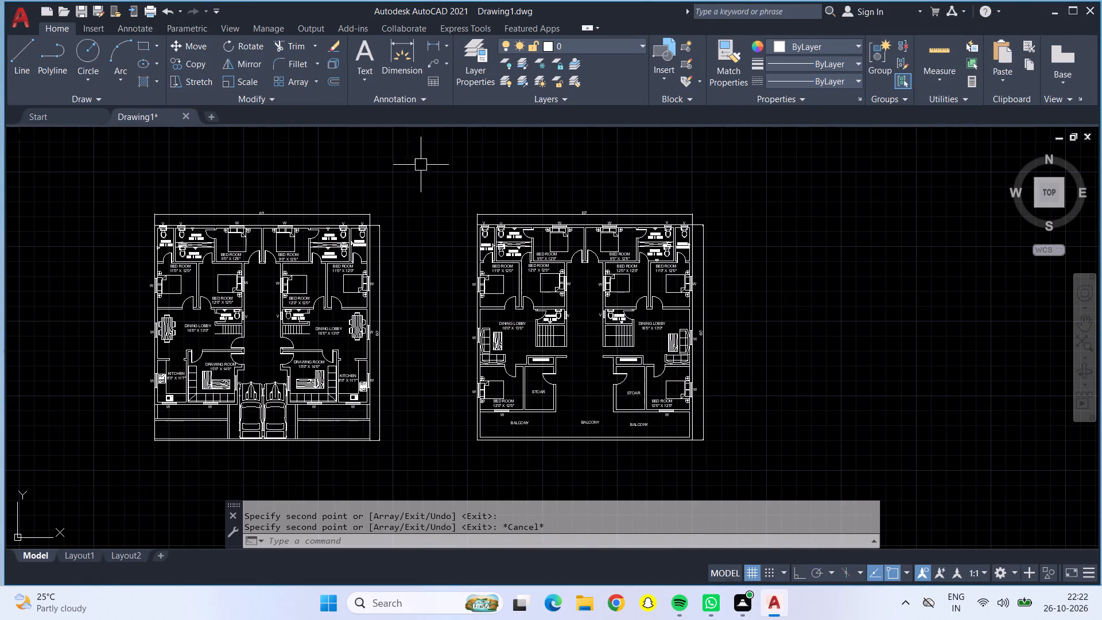
middle_drag(430, 334, 459, 343)
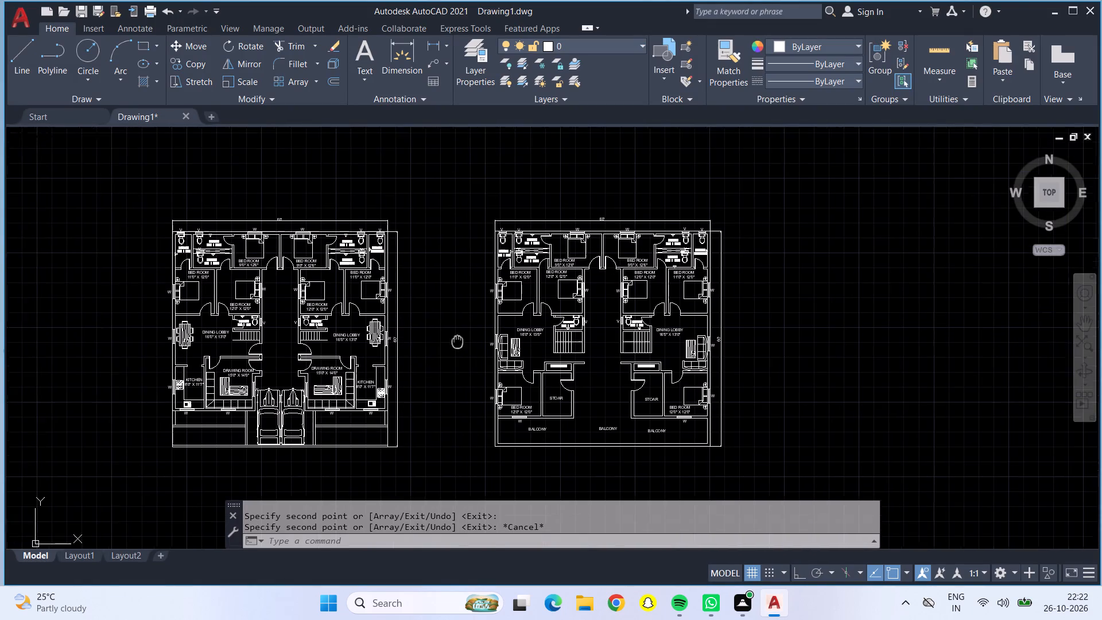
middle_drag(459, 343, 488, 301)
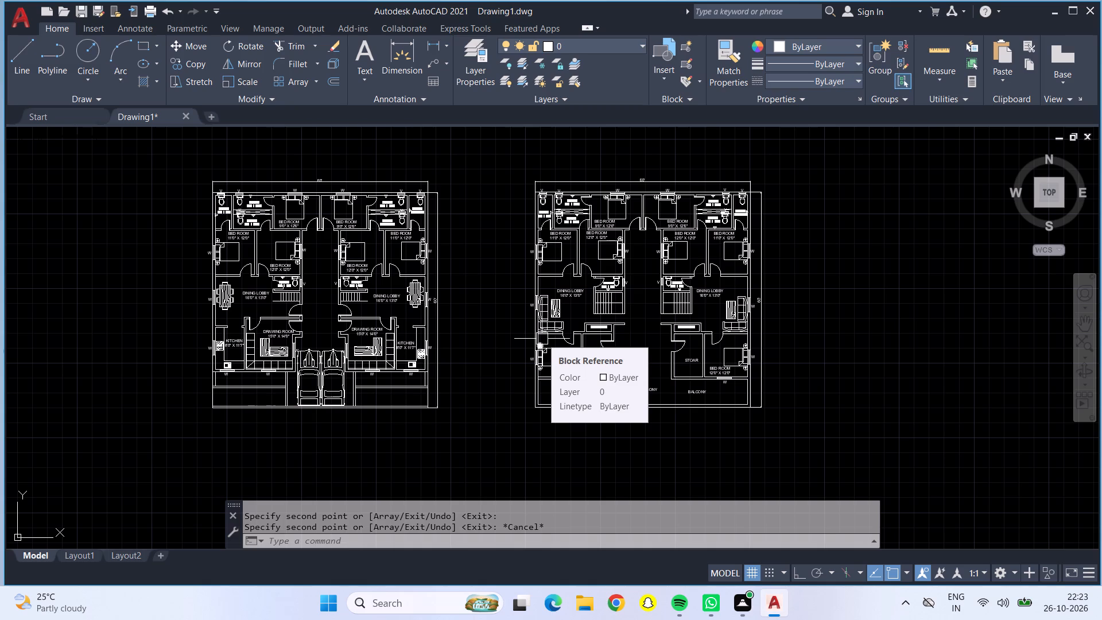
middle_drag(500, 406, 518, 444)
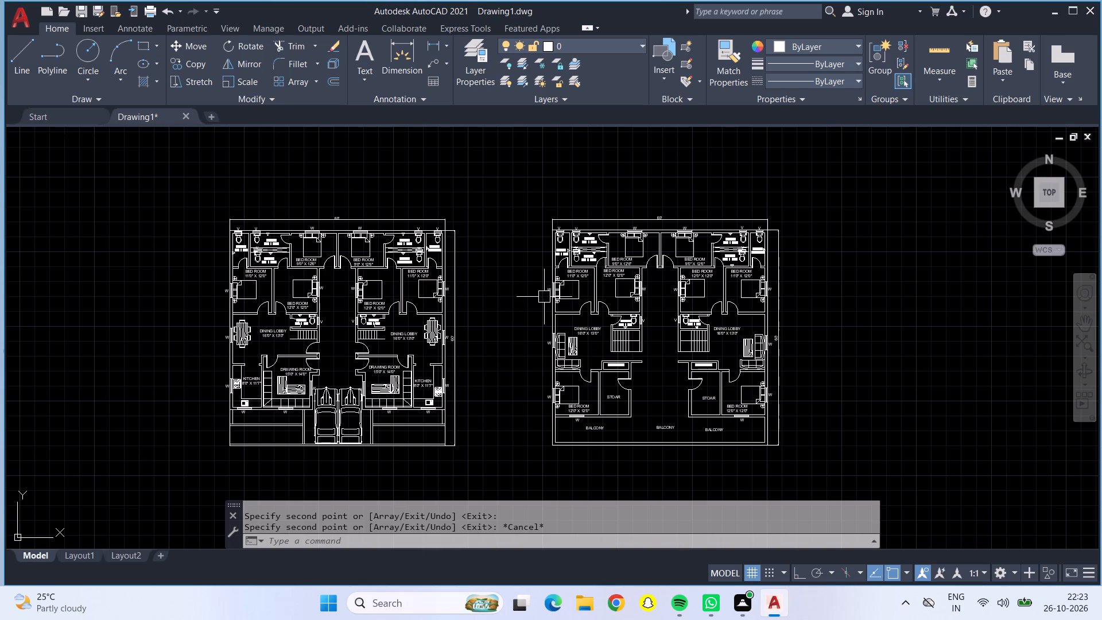
scroll(544, 297, up, 1)
scroll(544, 297, down, 1)
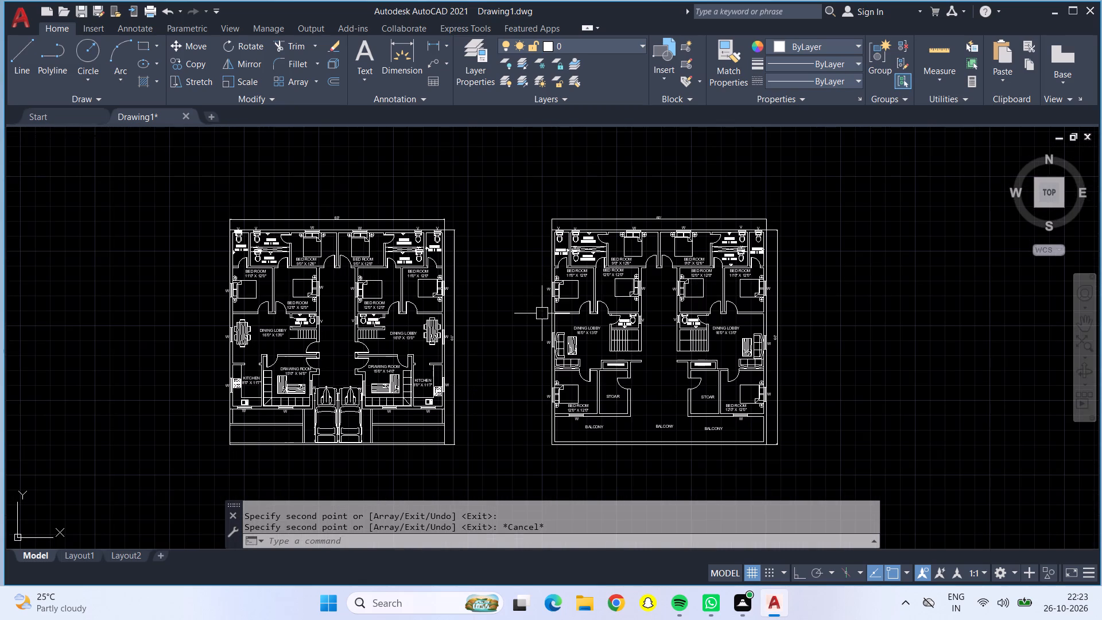
middle_drag(533, 340, 498, 327)
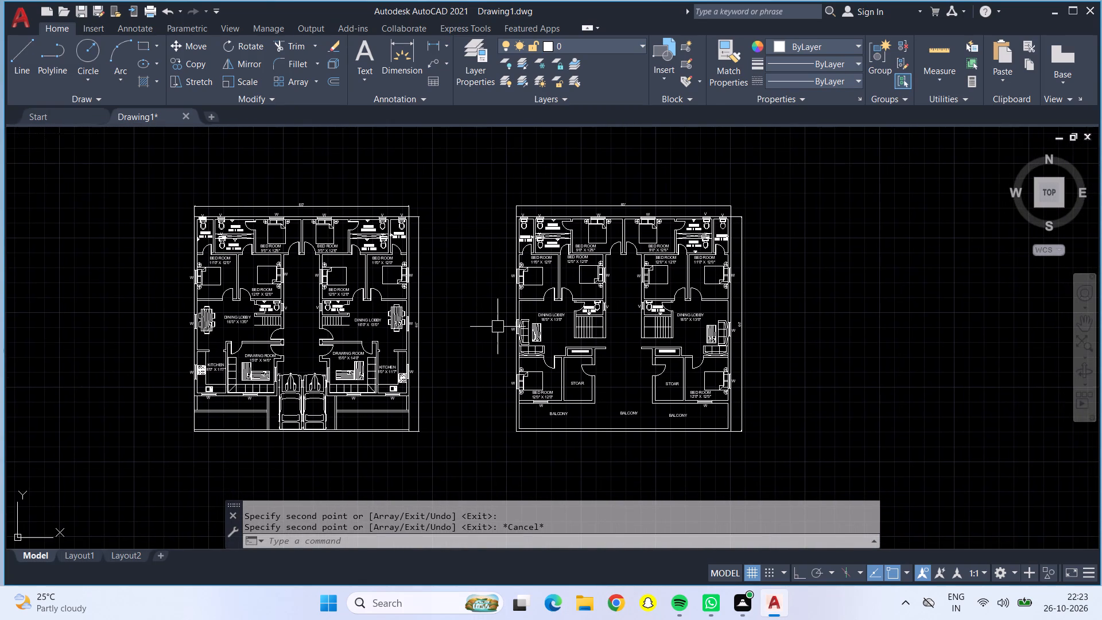
Change the dimensions in the second plan's left DINING LOBBY label to 15'0" x 15'0".
scroll(566, 313, up, 4)
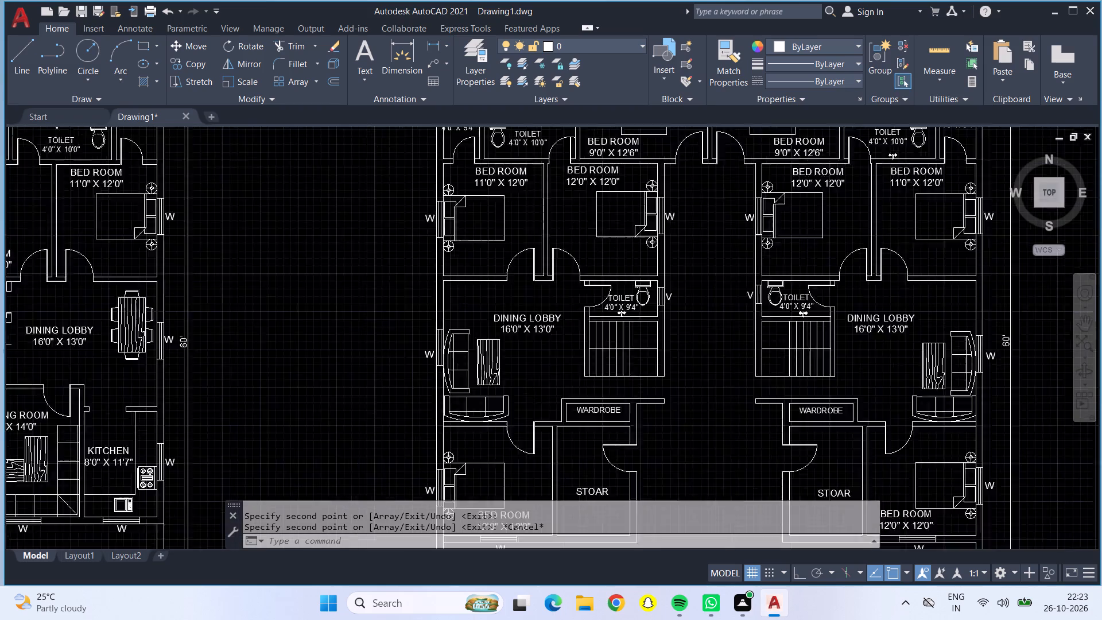
double_click(543, 322)
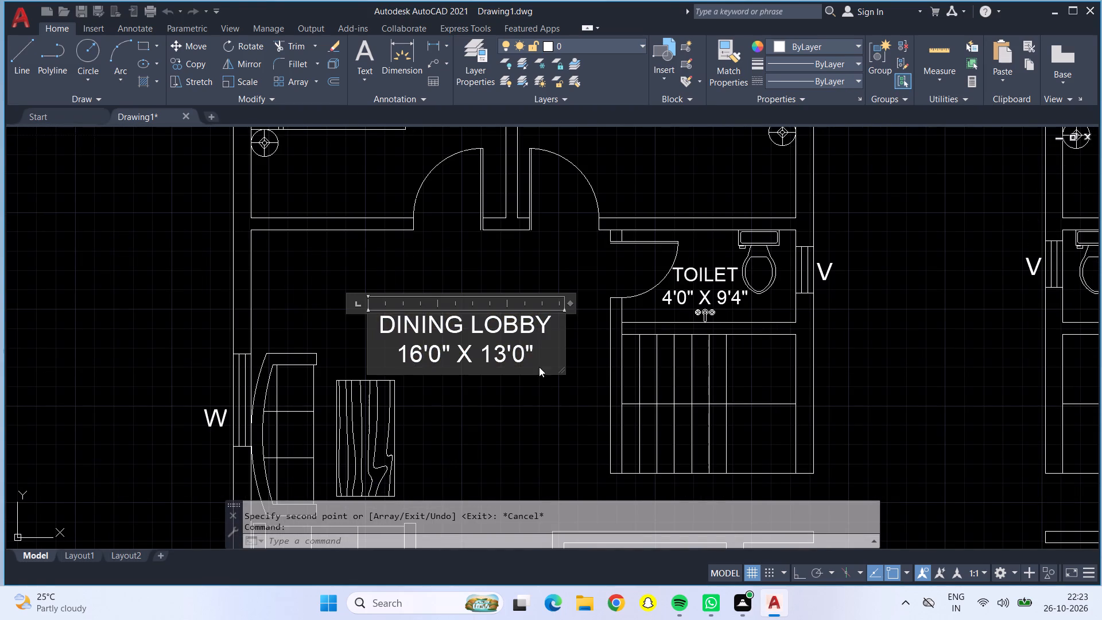
click(539, 357)
key(BackSpace)
key(BackSpace)
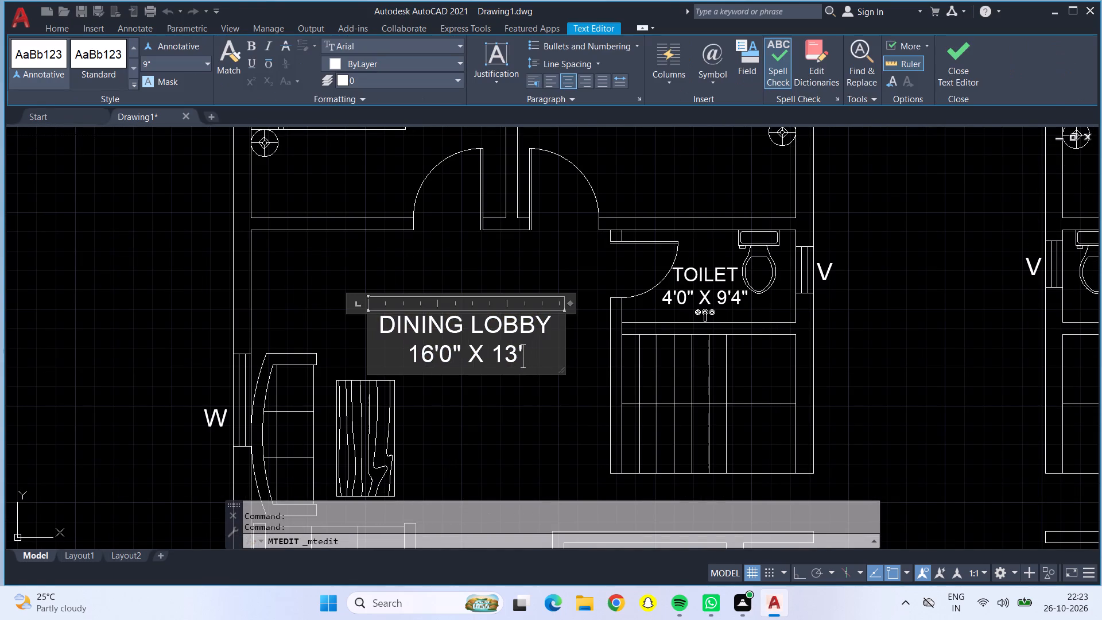
key(BackSpace)
key(BackSpace)
key(BackSpace)
key(BackSpace)
key(BackSpace)
key(BackSpace)
key(BackSpace)
key(BackSpace)
key(BackSpace)
key(BackSpace)
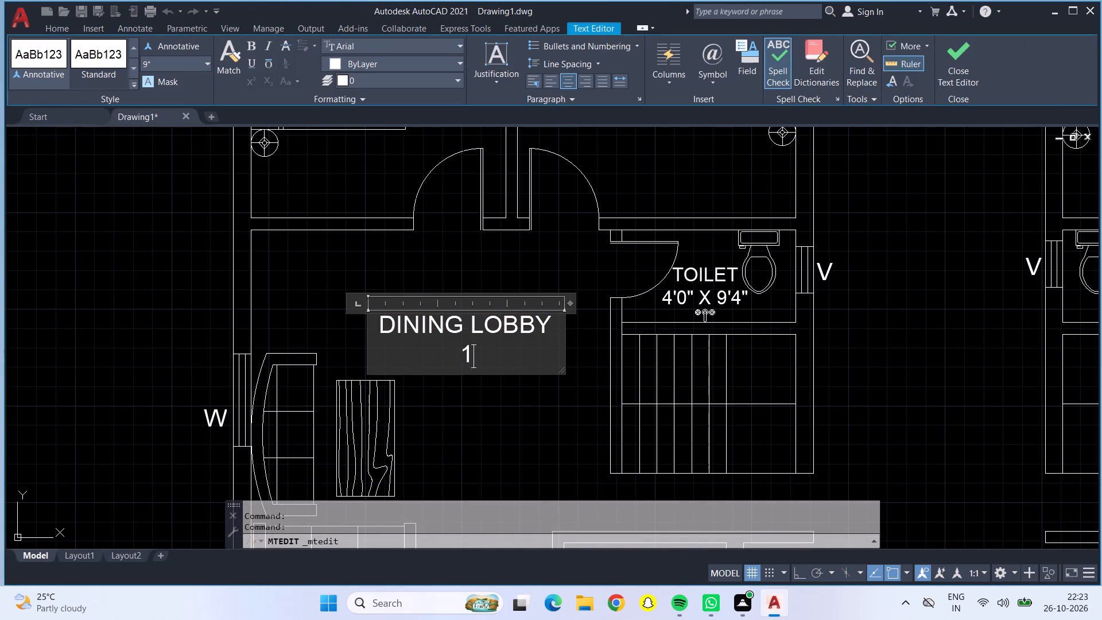
text(5')
key(0)
key(shift+quotedbl)
key(space)
text(x)
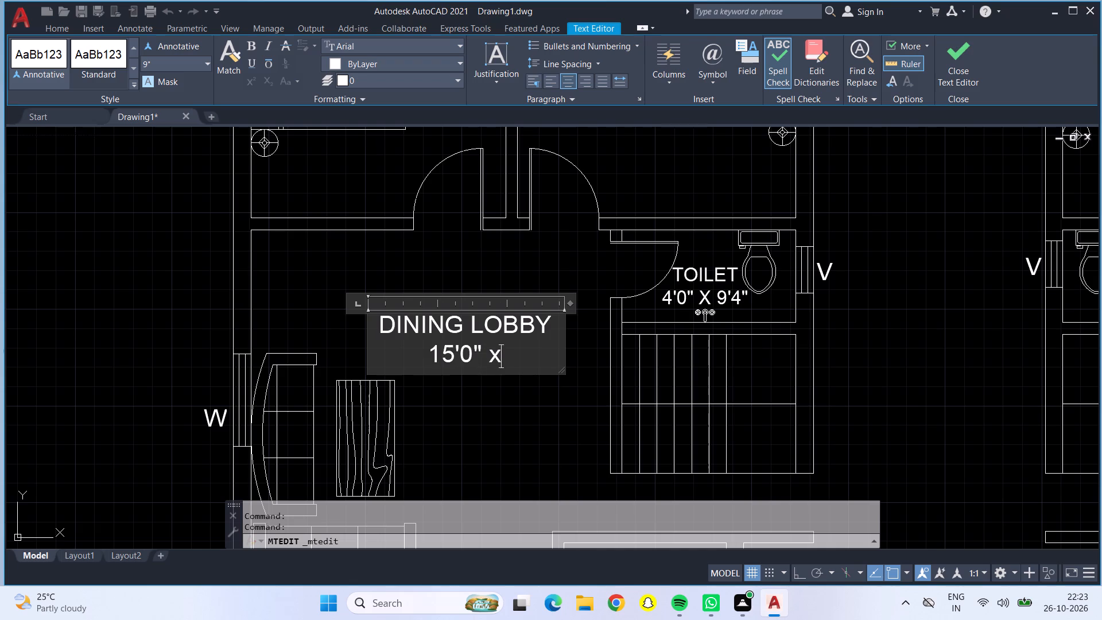
key(space)
text(15'0)
key(shift+quotedbl)
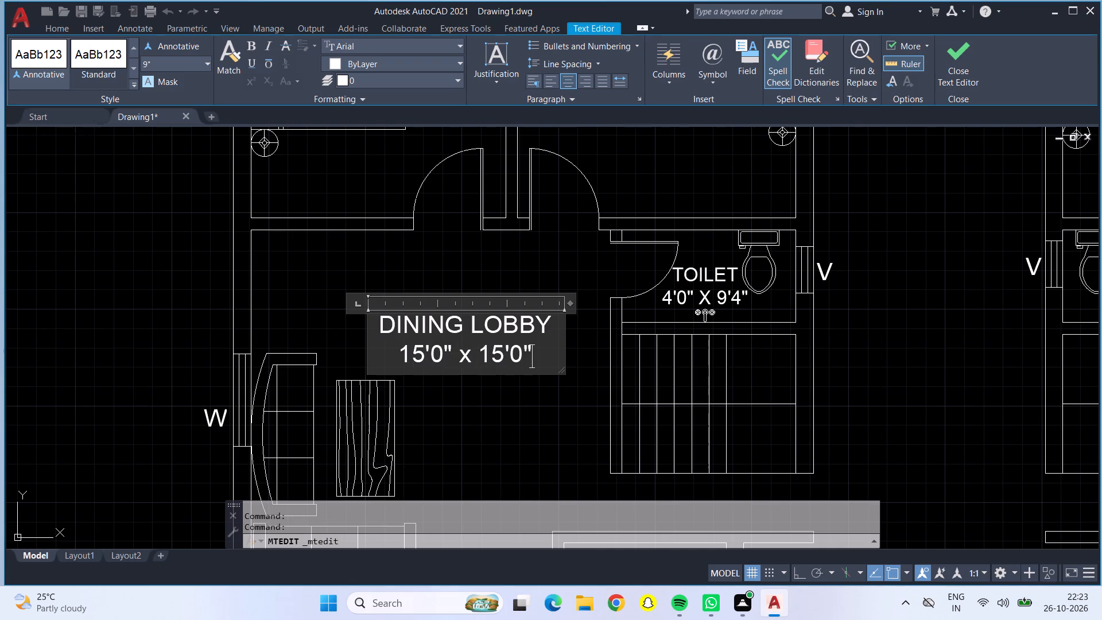
click(554, 230)
Change the dimensions in the second plan's right DINING LOBBY label to 15'0" X 15'0".
scroll(554, 230, down, 3)
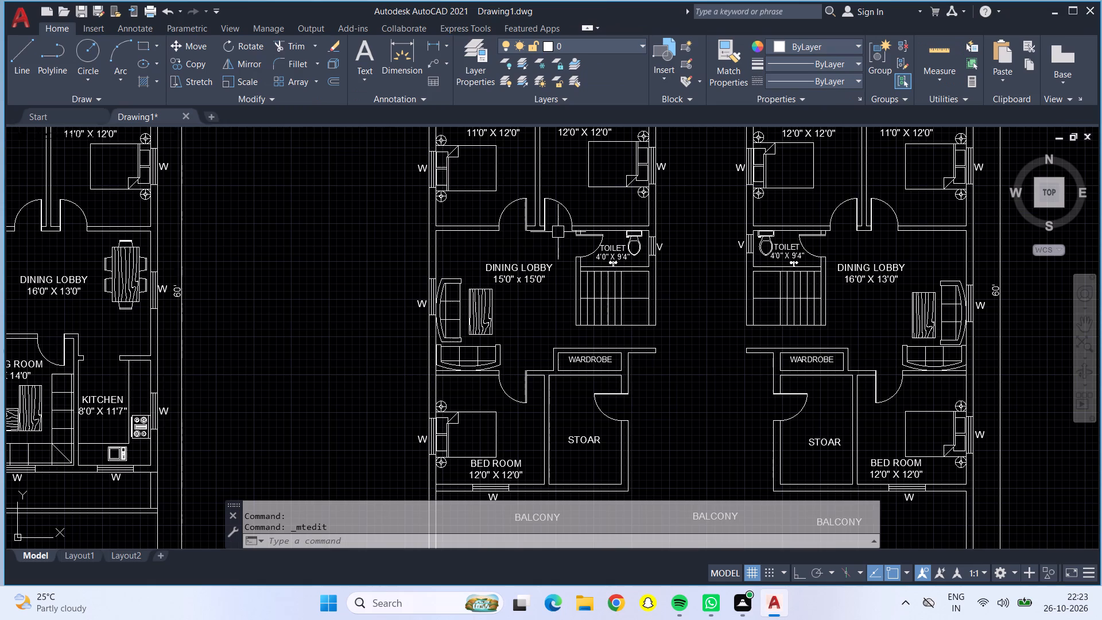
middle_drag(712, 286, 498, 227)
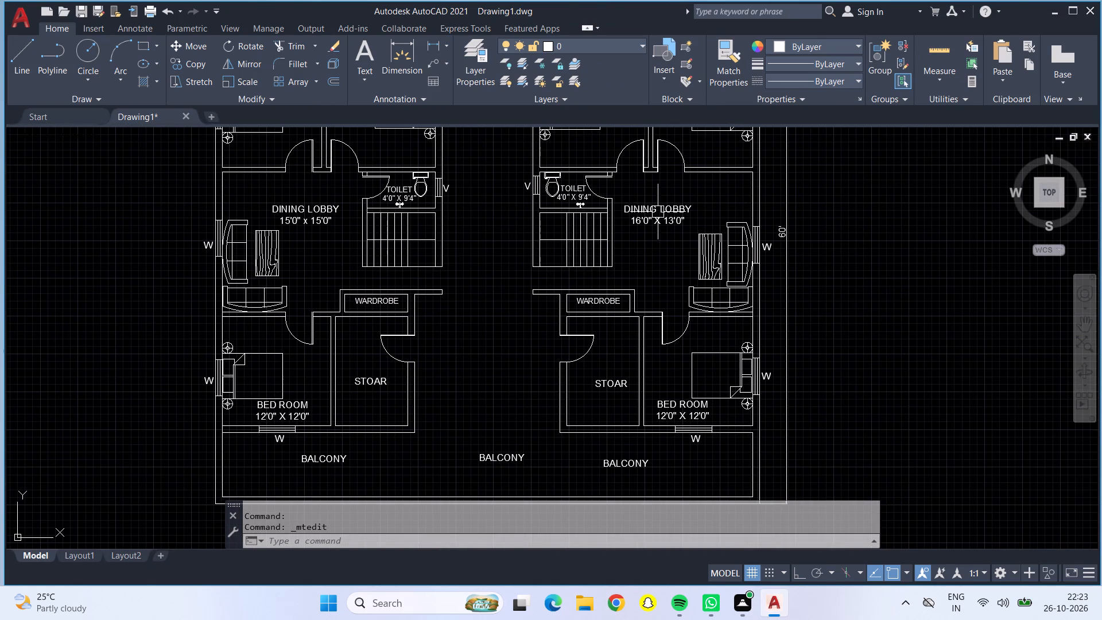
double_click(680, 212)
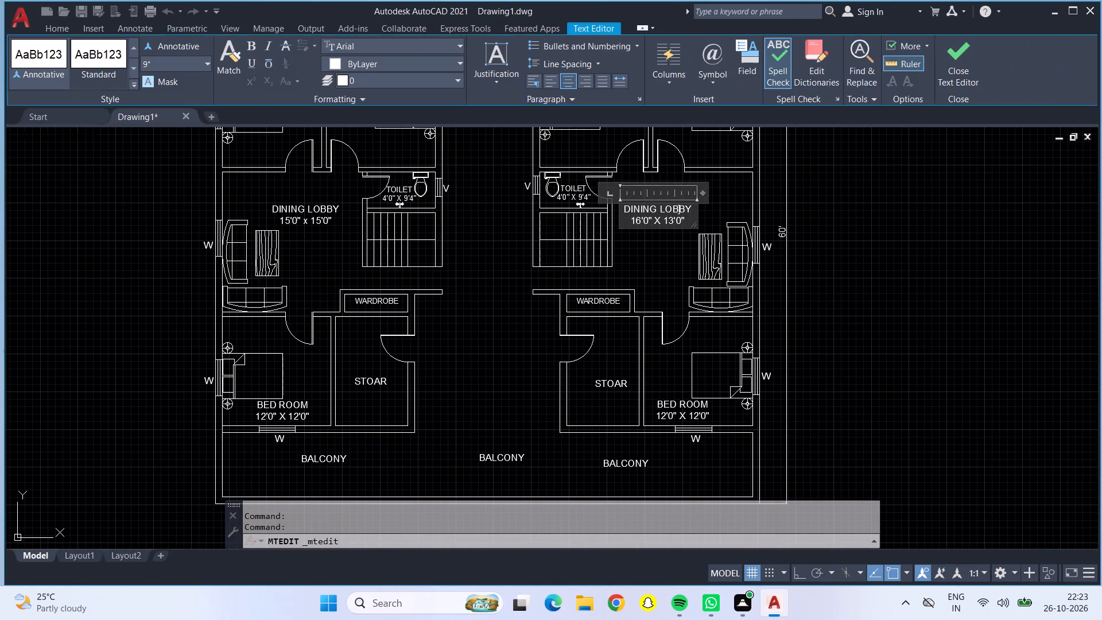
click(691, 220)
scroll(691, 222, up, 2)
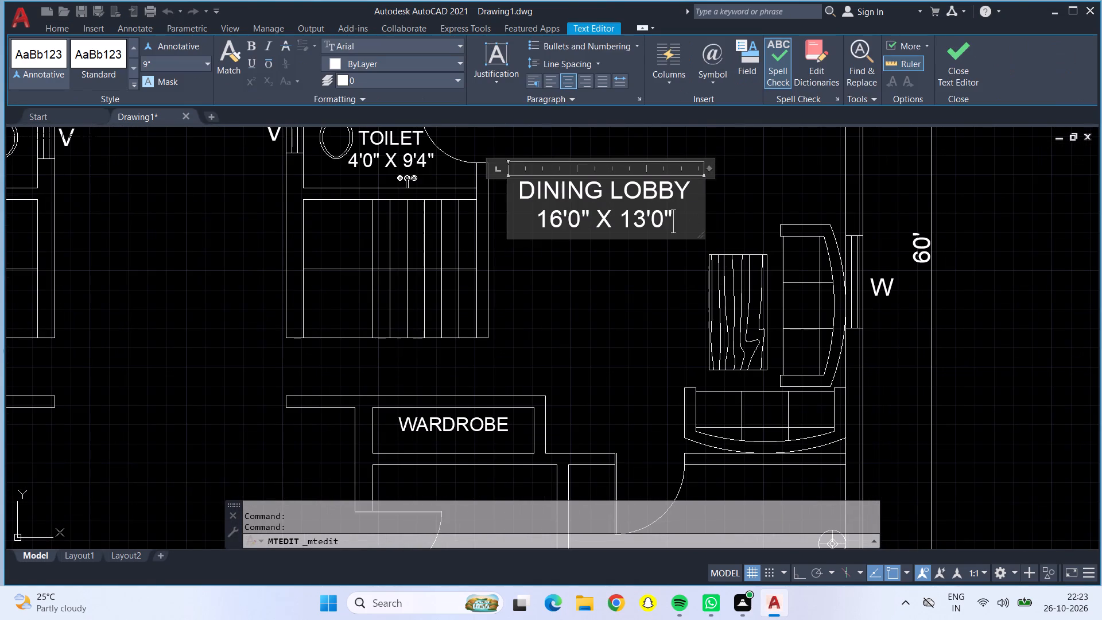
key(BackSpace)
key(BackSpace)
key(BackSpace)
key(BackSpace)
key(BackSpace)
key(BackSpace)
key(BackSpace)
key(BackSpace)
key(BackSpace)
key(BackSpace)
key(BackSpace)
key(BackSpace)
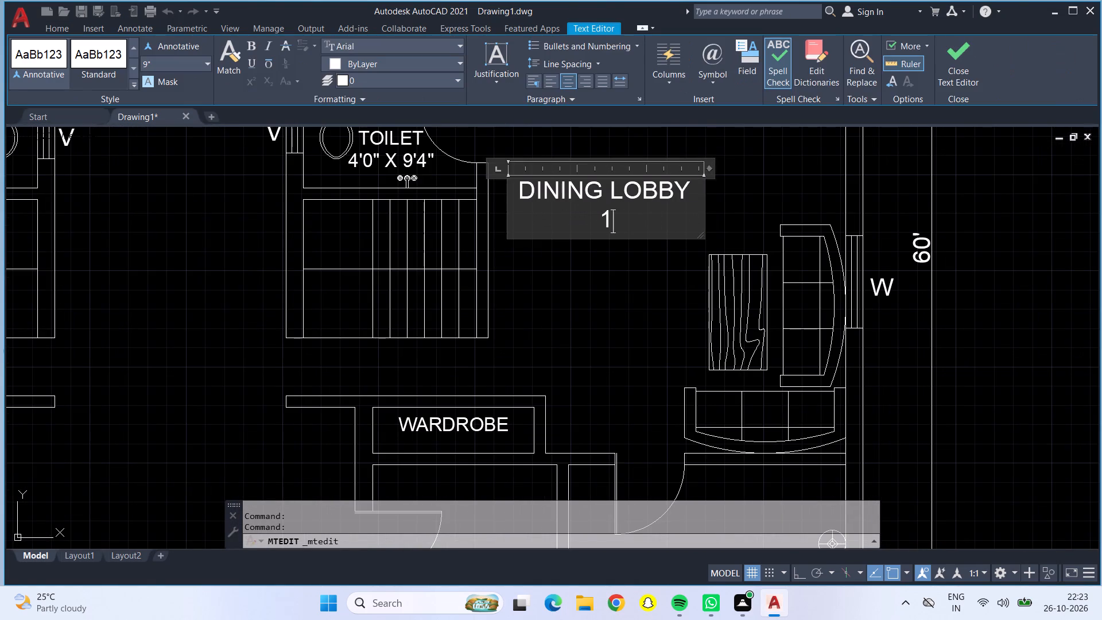
text(5')
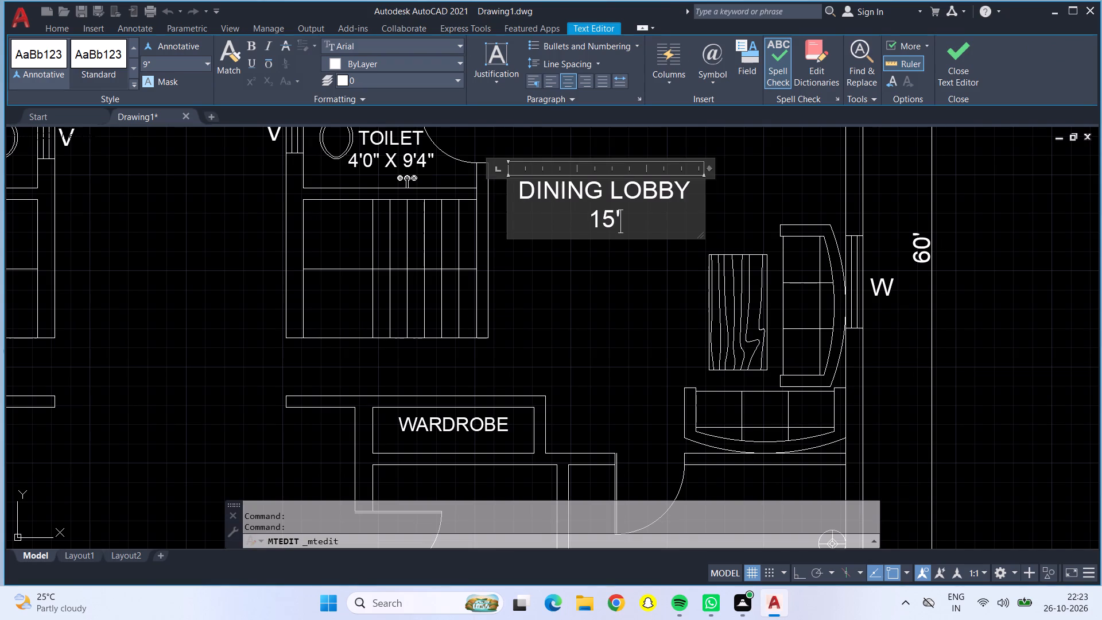
key(0)
text(" x)
key(space)
key(1)
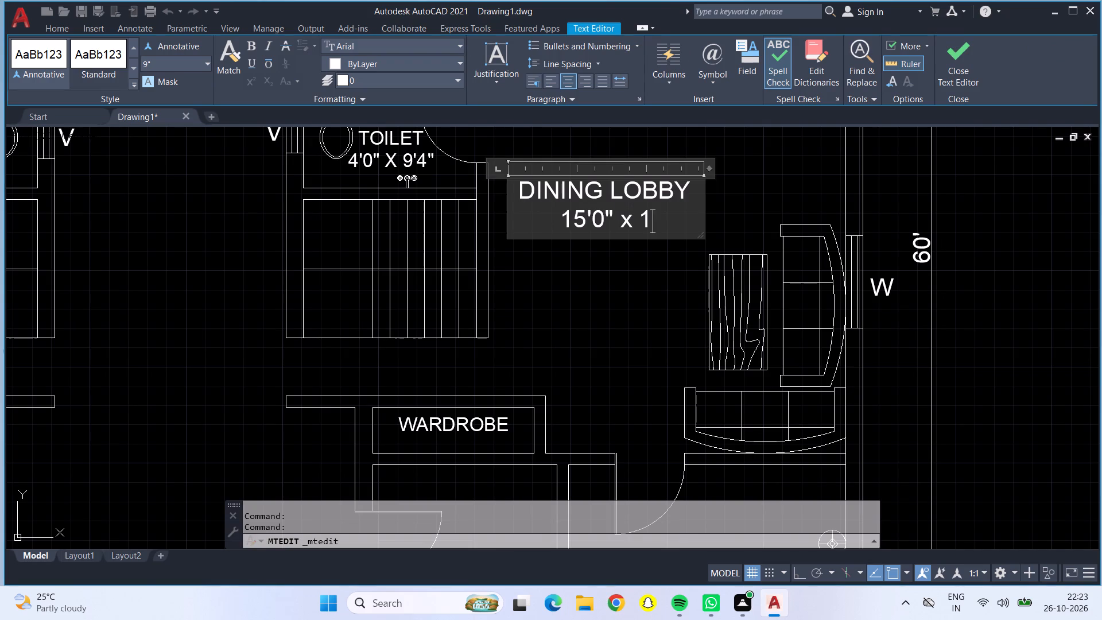
key(BackSpace)
key(BackSpace)
key(BackSpace)
text(X 1)
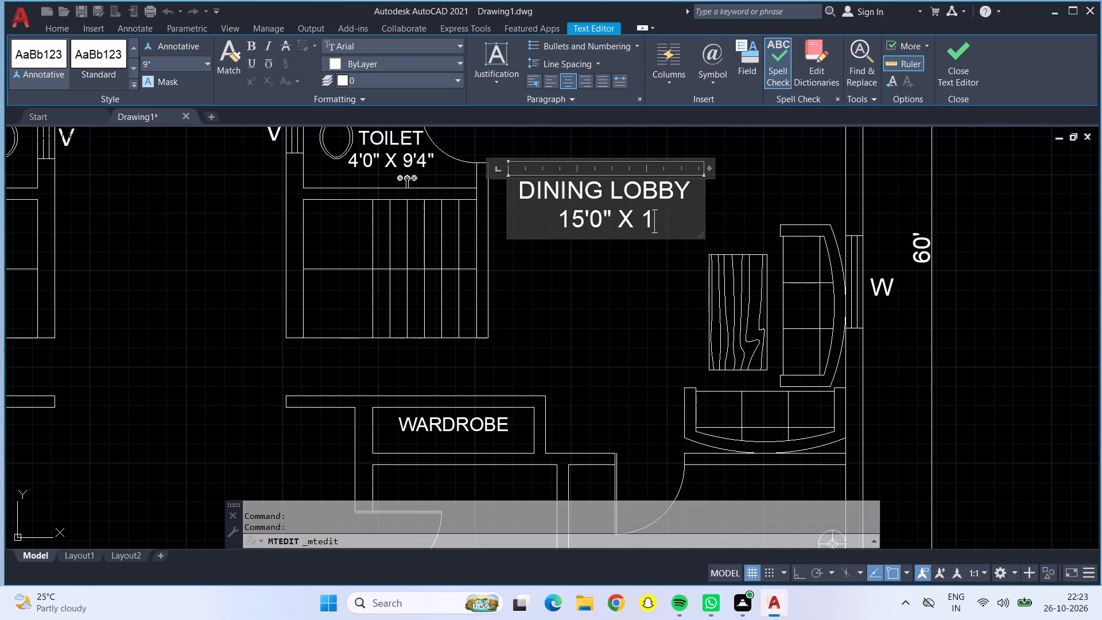
text(5'0")
click(587, 378)
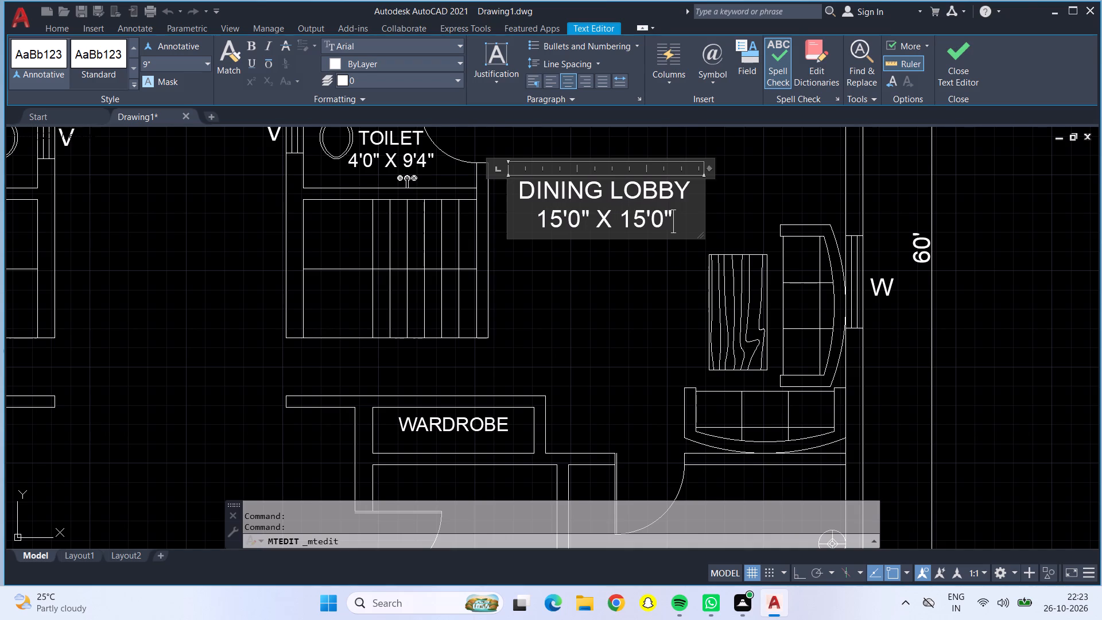
Examine the second plan's room labels and compare both floor plans side by side for missing text.
scroll(591, 333, down, 1)
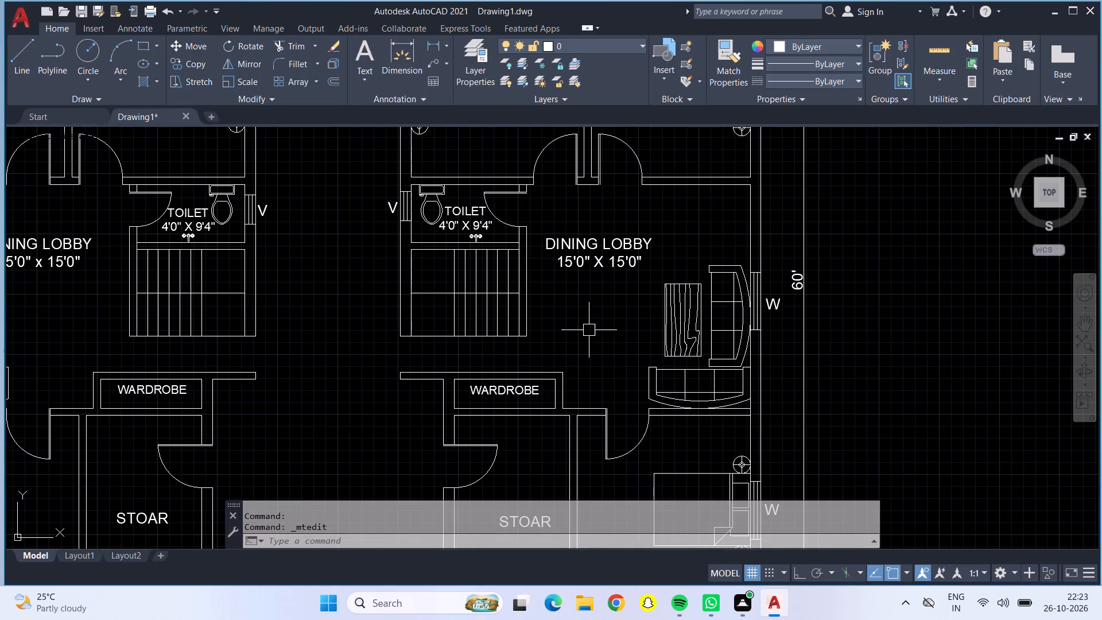
scroll(589, 330, down, 1)
middle_drag(444, 321, 447, 392)
scroll(447, 393, down, 1)
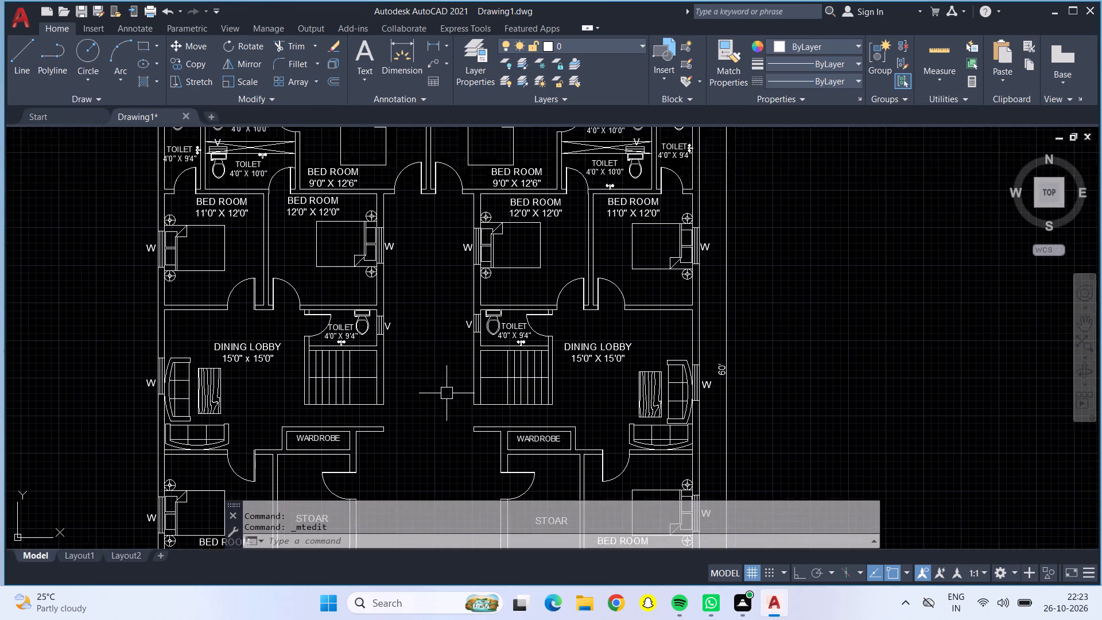
middle_drag(447, 402, 452, 338)
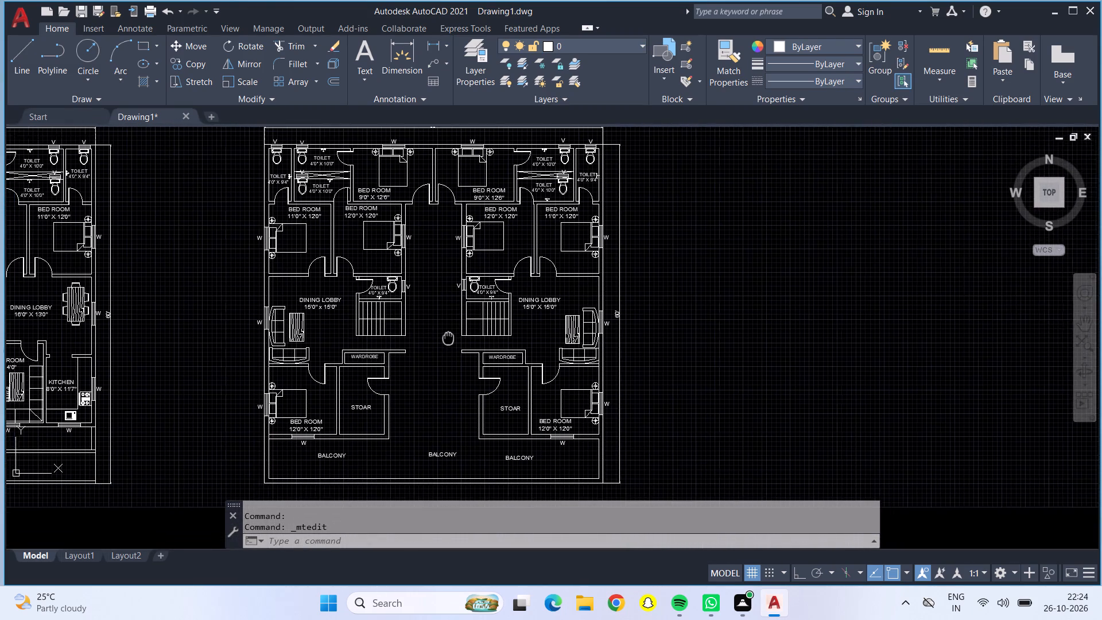
middle_drag(452, 338, 458, 338)
middle_drag(440, 351, 513, 273)
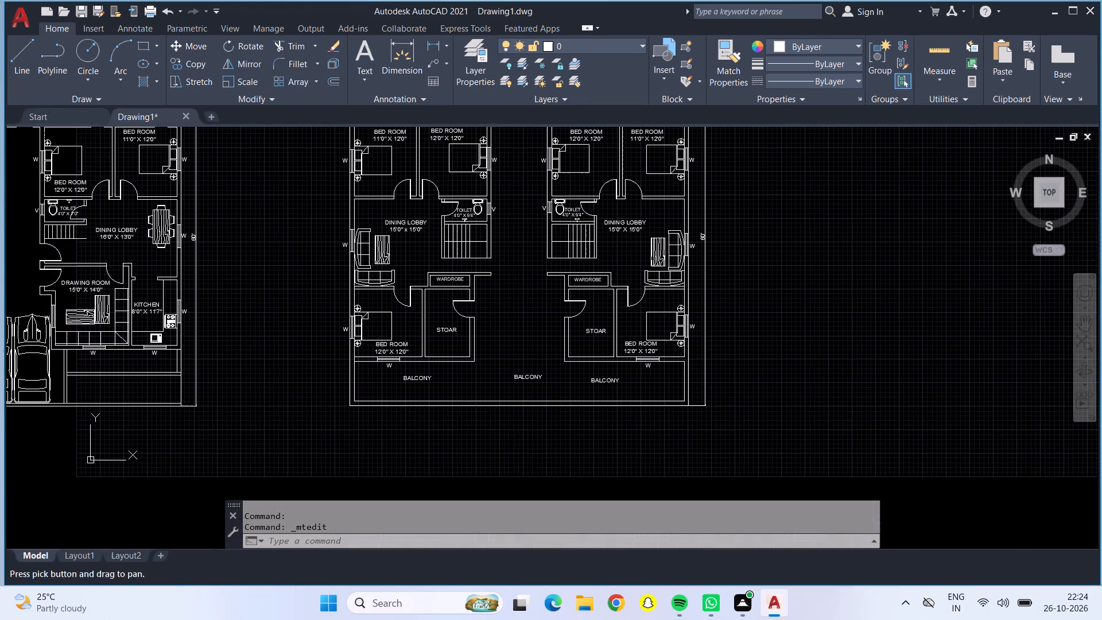
scroll(513, 273, down, 1)
middle_drag(519, 292, 507, 299)
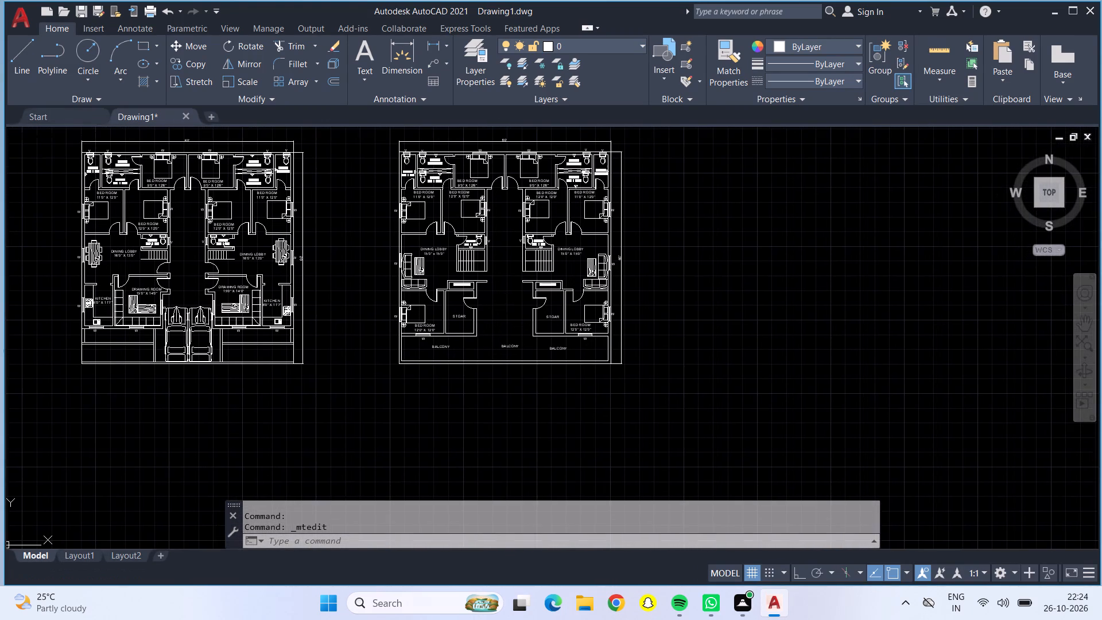
middle_drag(507, 299, 536, 331)
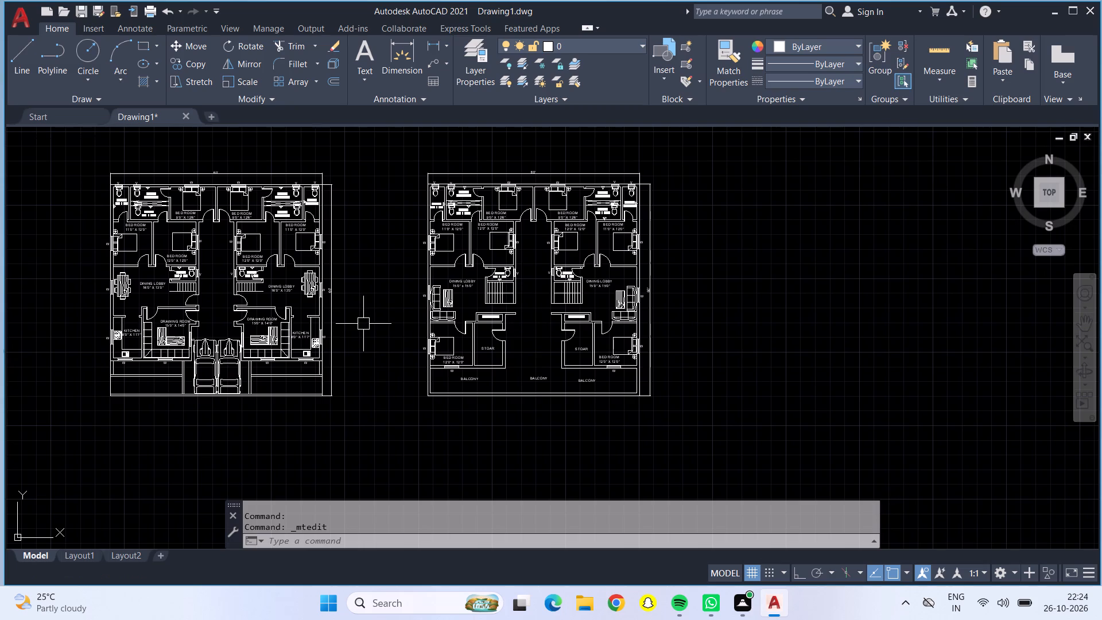
middle_drag(381, 330, 459, 360)
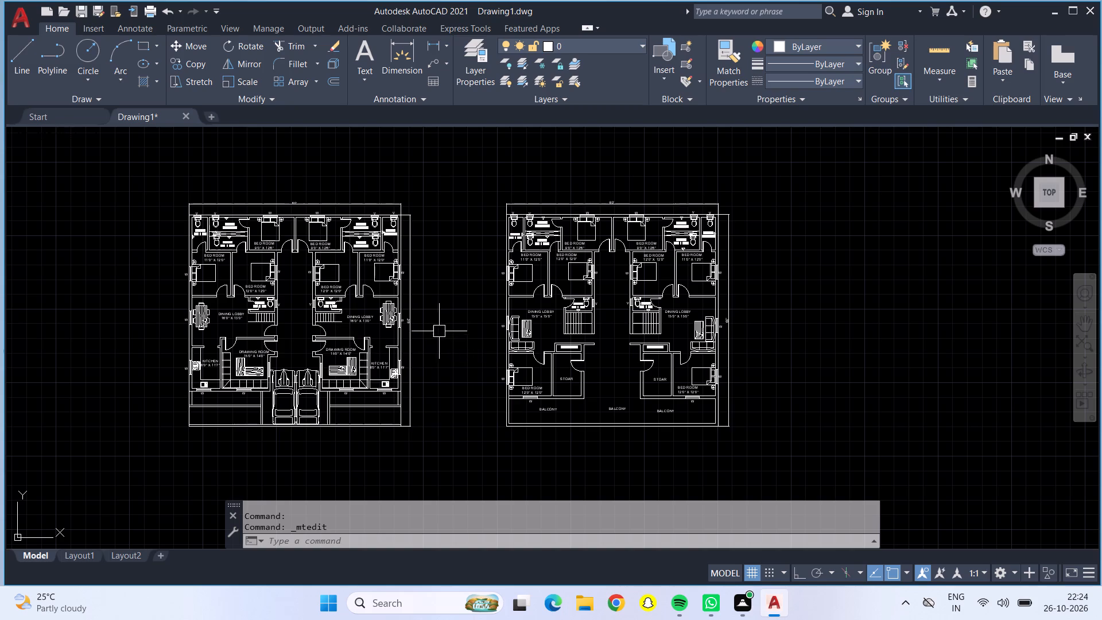
middle_drag(441, 331, 407, 320)
Copy the second plan's left BALCONY label into the first plan's front strips on the right and left of the parked cars.
scroll(407, 320, up, 1)
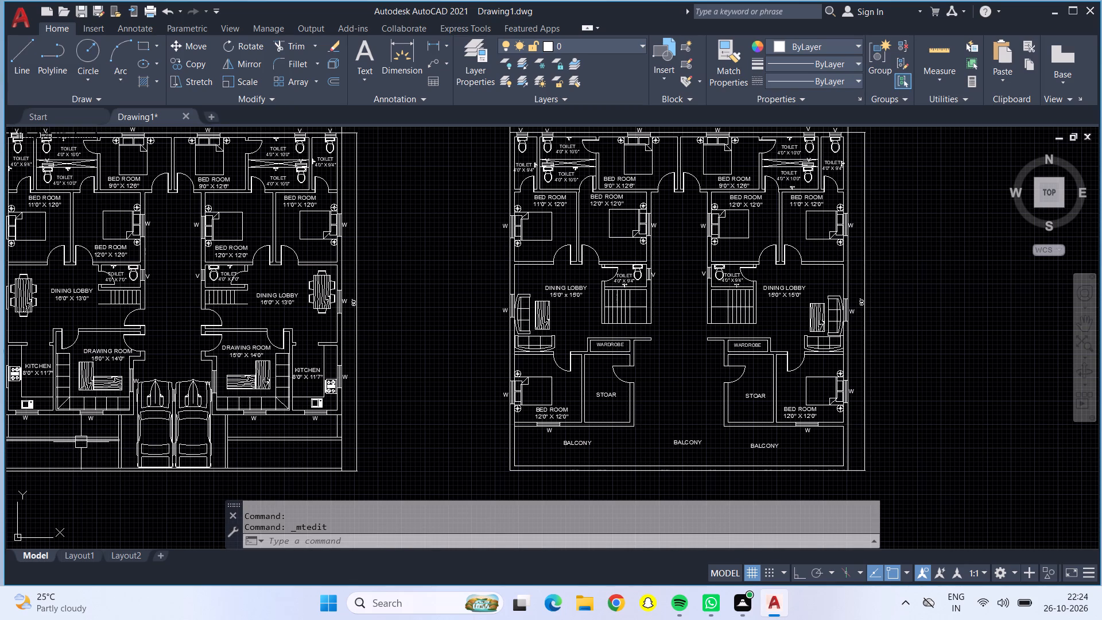
middle_drag(79, 457, 237, 422)
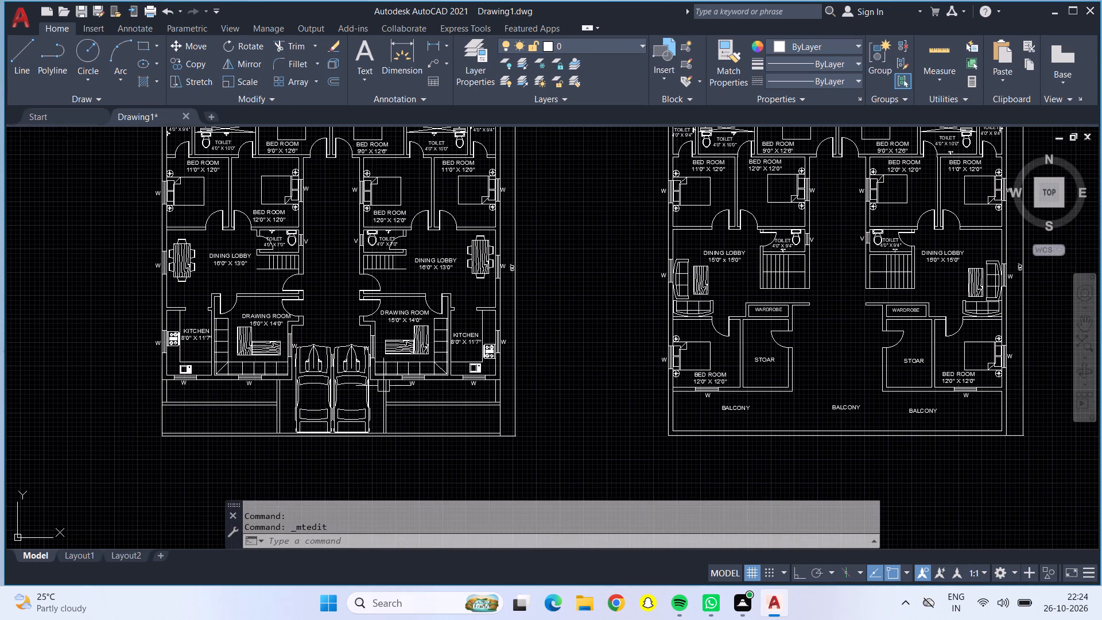
click(728, 412)
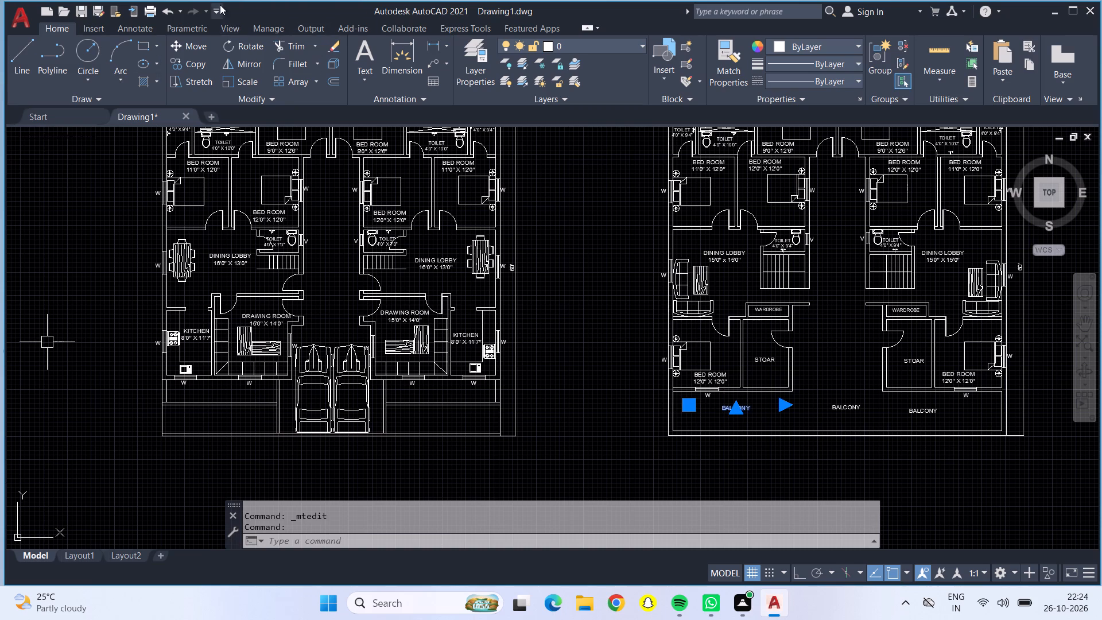
click(180, 64)
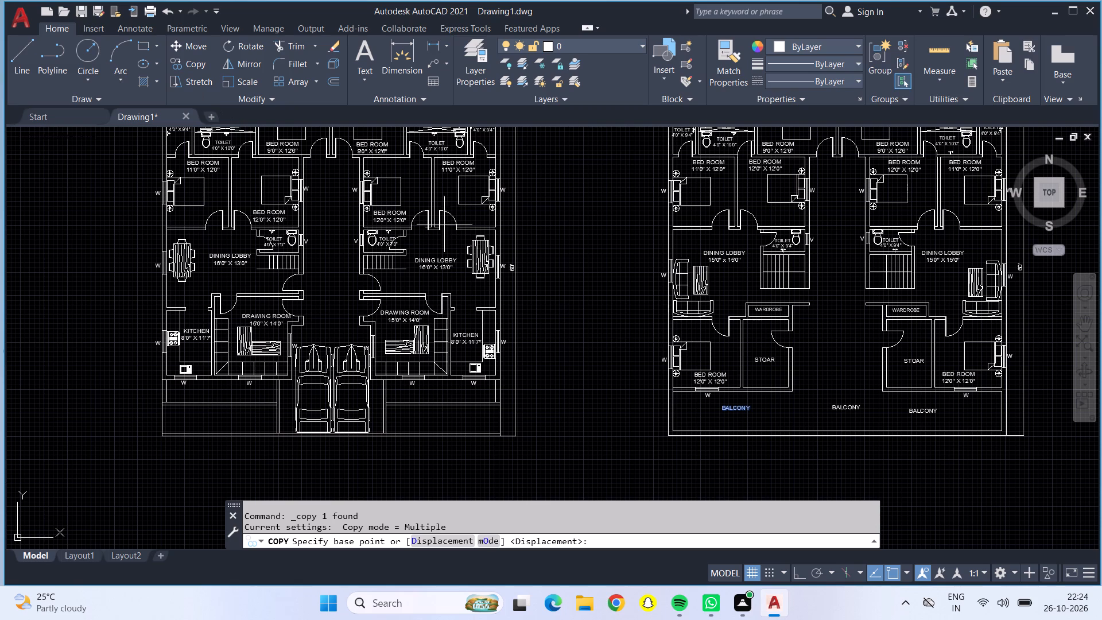
click(742, 411)
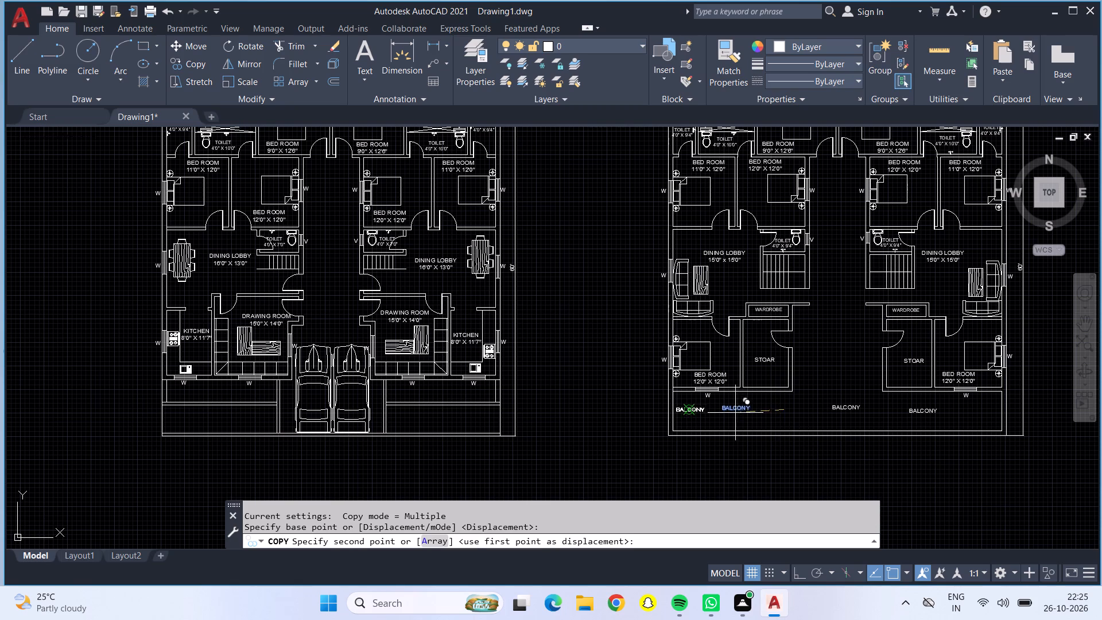
scroll(480, 421, up, 2)
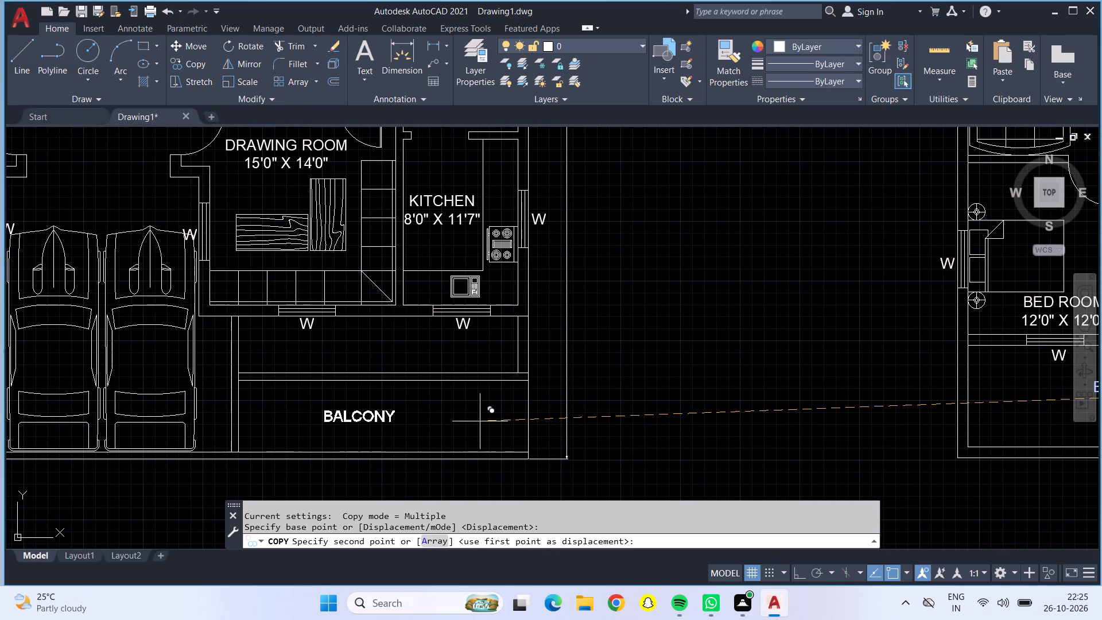
click(504, 421)
scroll(507, 425, down, 2)
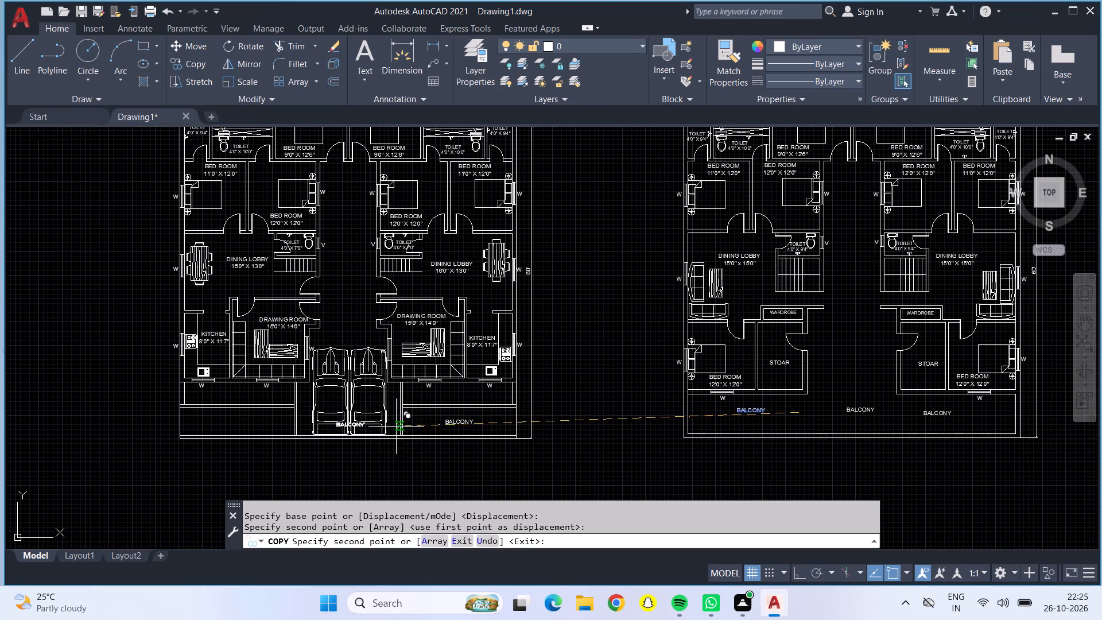
scroll(258, 429, up, 2)
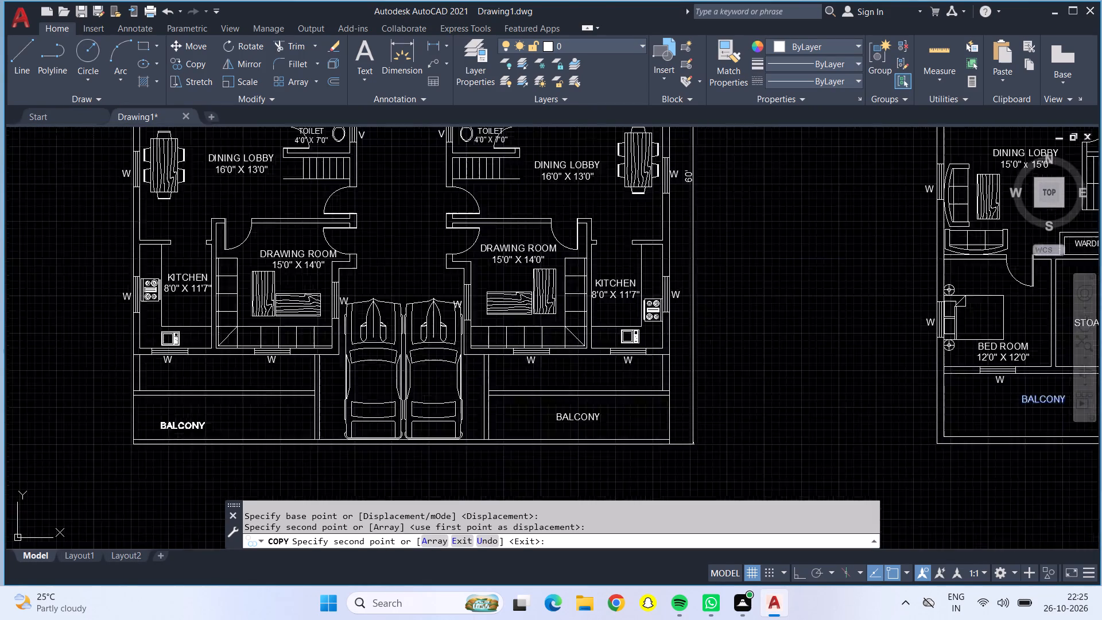
scroll(258, 429, up, 1)
click(350, 409)
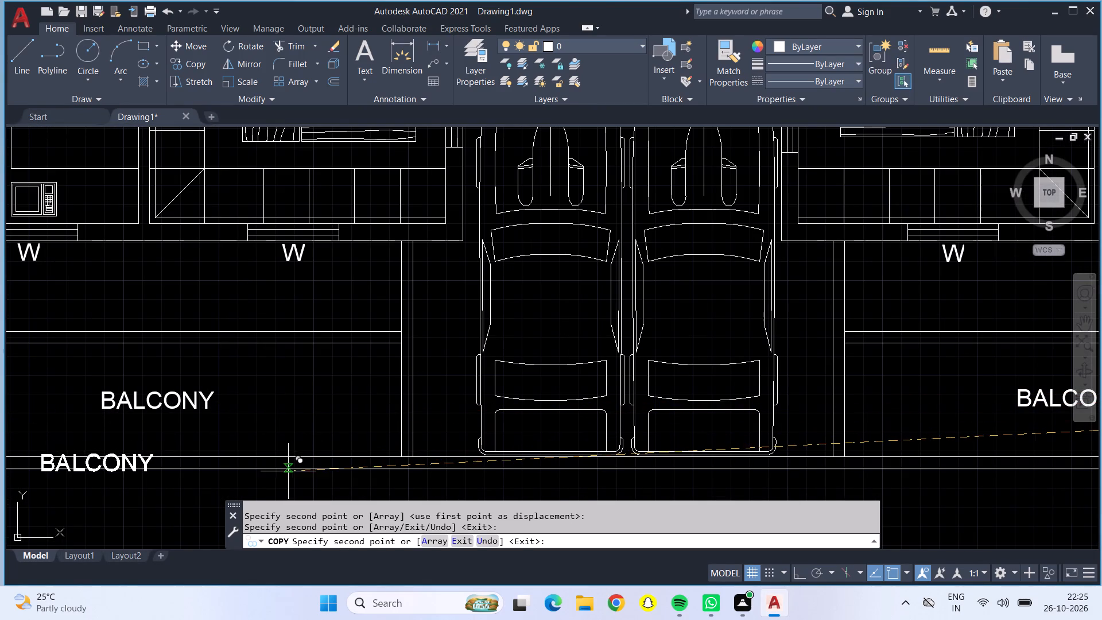
key(Escape)
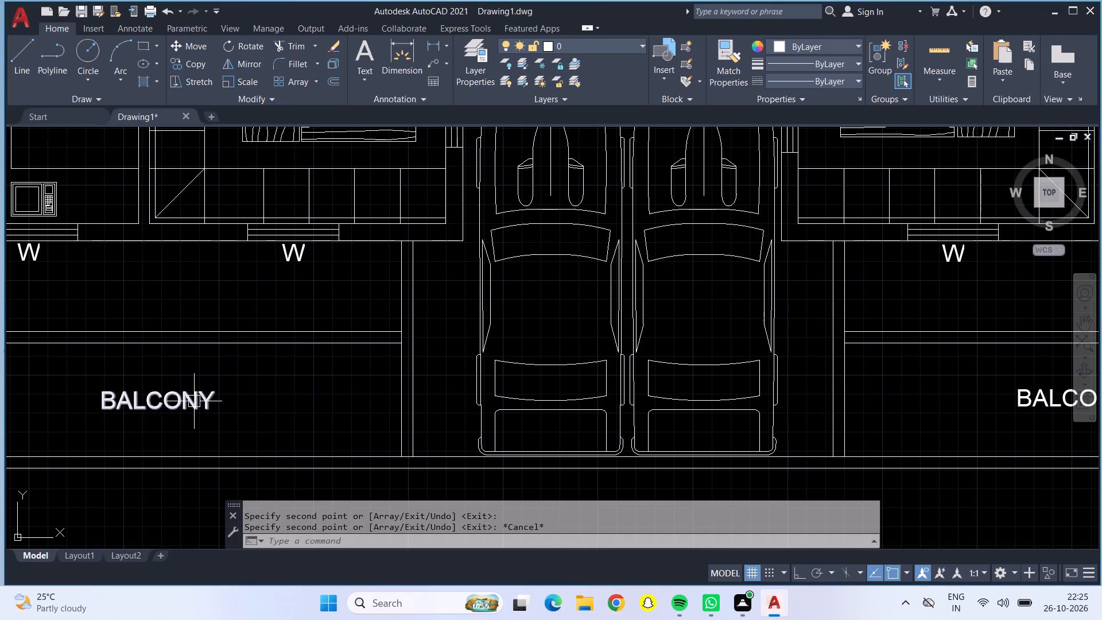
Open the BALCONY label left of the parked cars in the first plan for editing and clear its text.
double_click(193, 393)
click(229, 396)
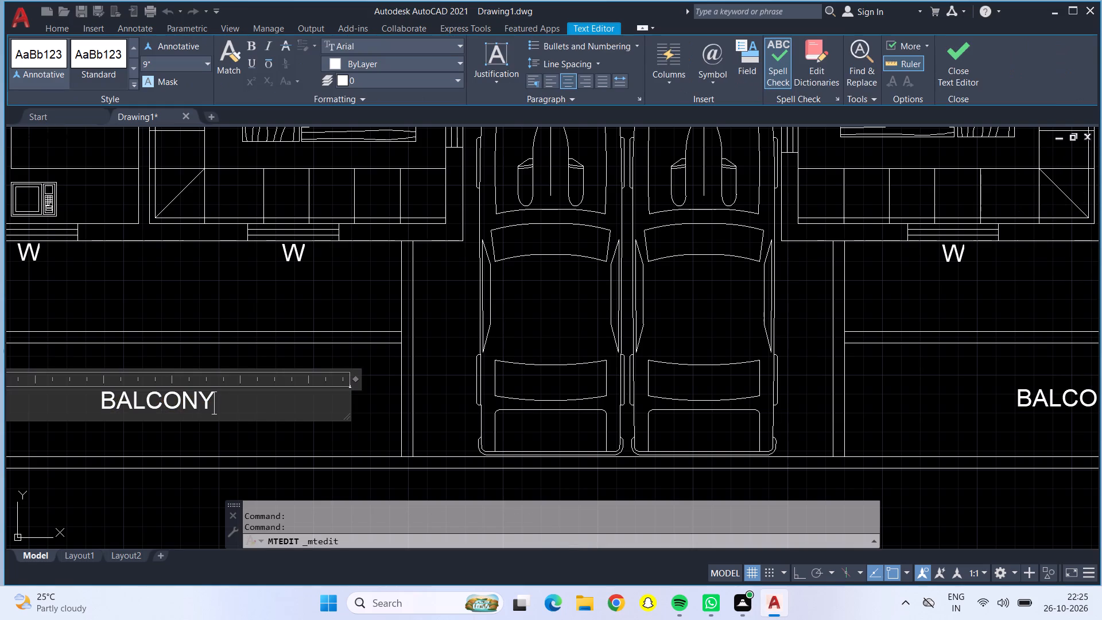
key(BackSpace)
key(BackSpace)
key(BackSpace)
key(BackSpace)
key(BackSpace)
key(BackSpace)
key(BackSpace)
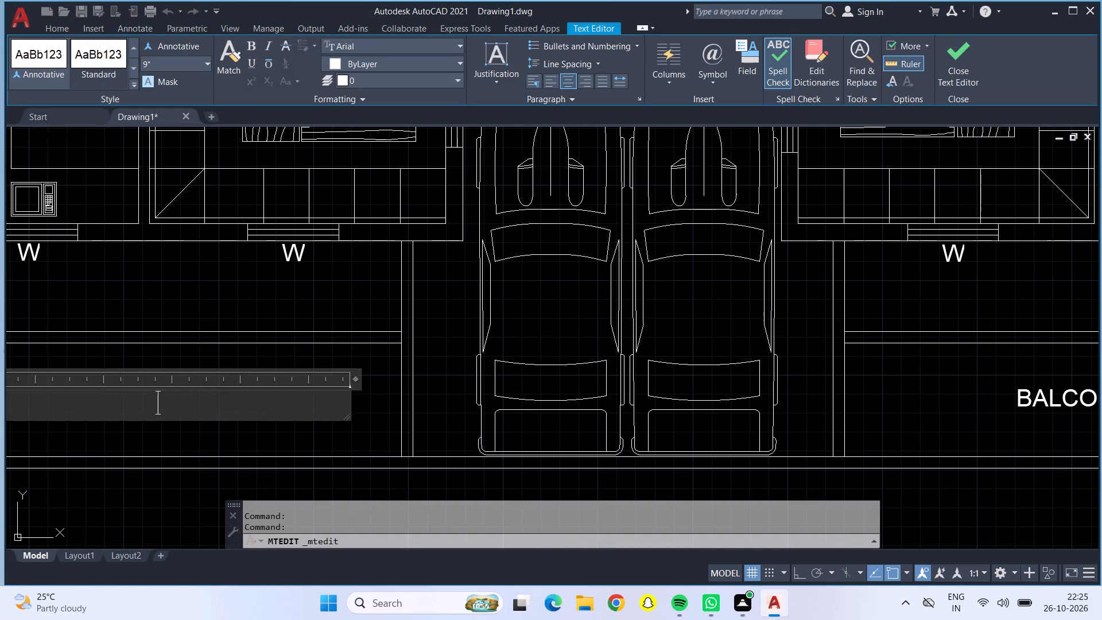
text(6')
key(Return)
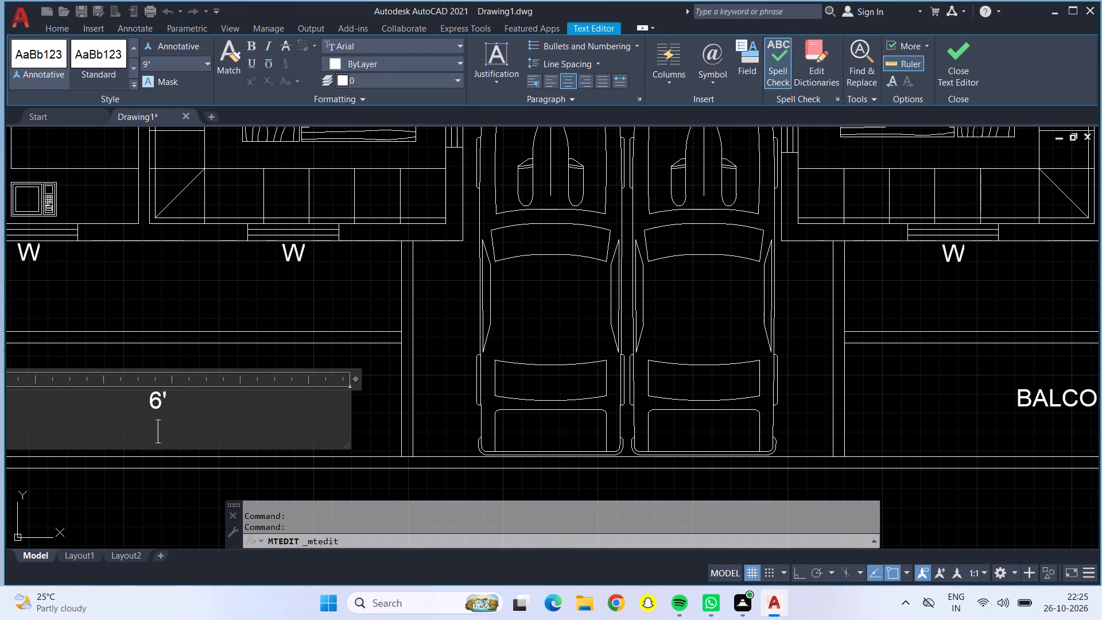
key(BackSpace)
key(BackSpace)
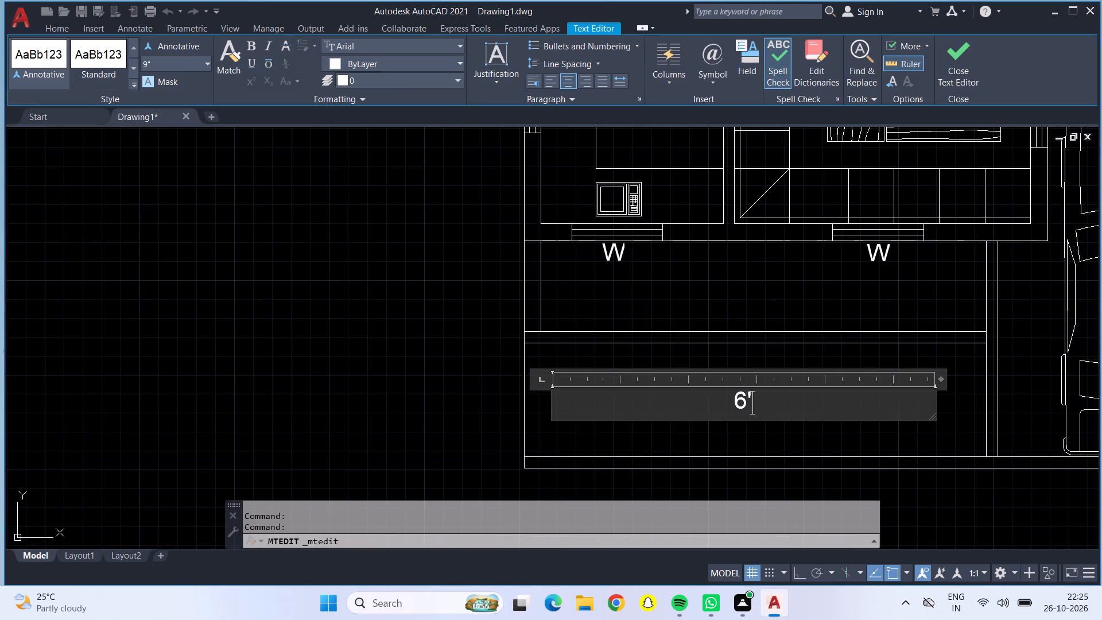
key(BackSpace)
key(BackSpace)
Enter WIDE FRONT LAWN with 6'0" on a second line as the label of the first plan's left front strip.
key(shift+w)
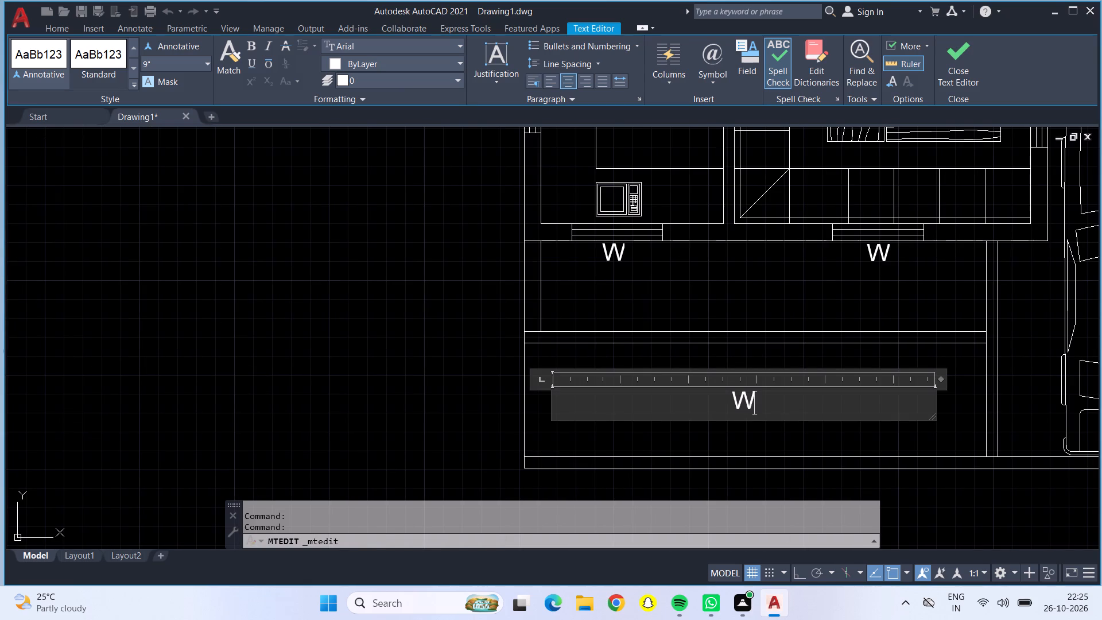
key(shift+i)
key(shift+d)
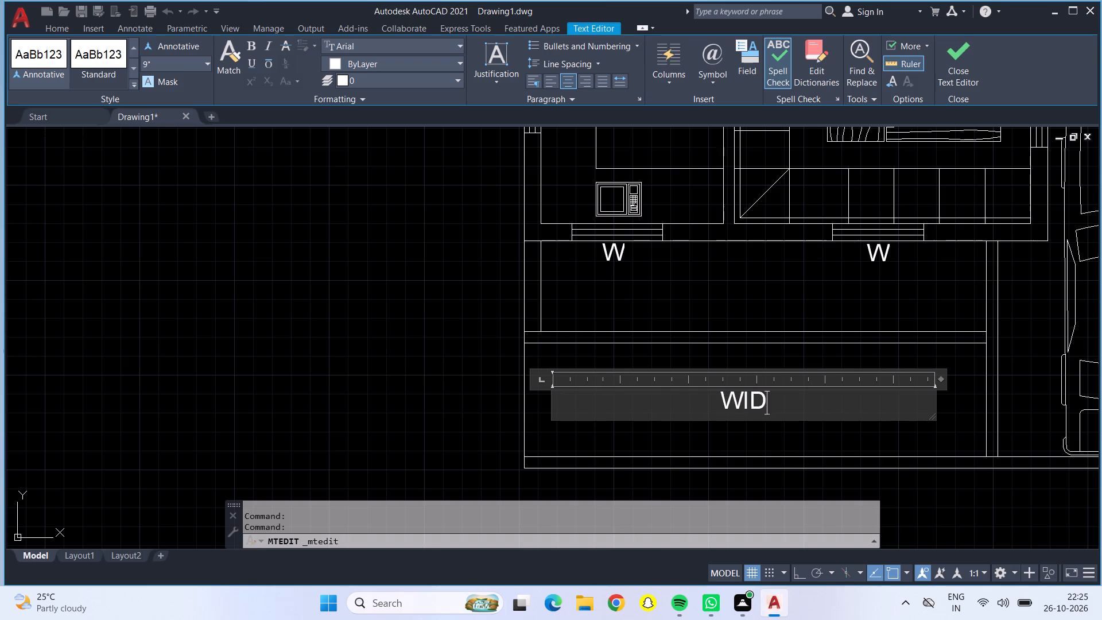
text(E)
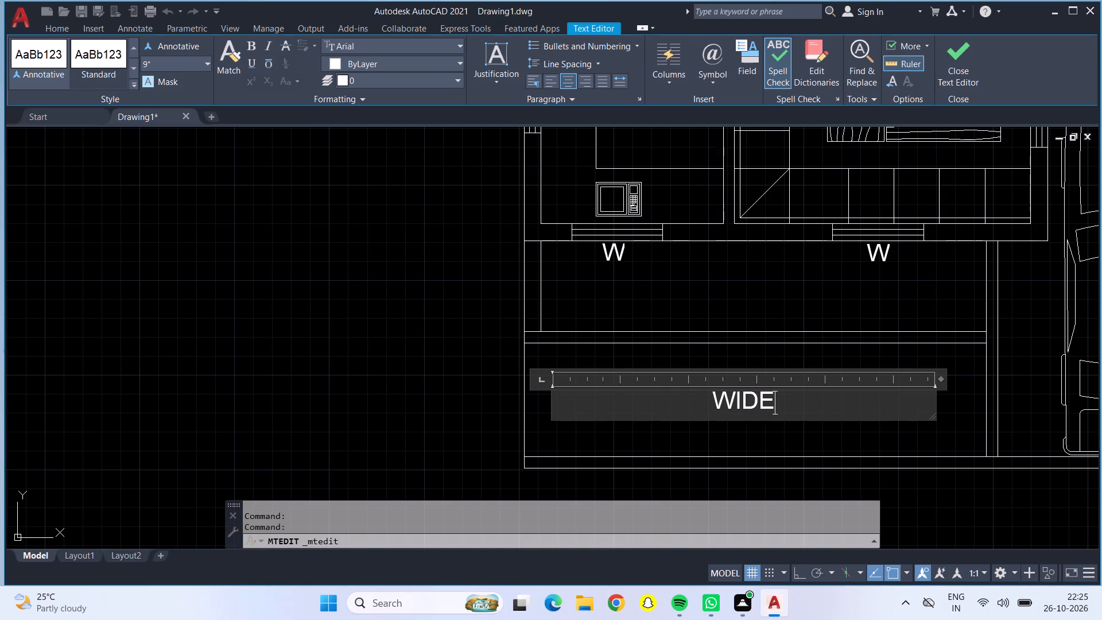
key(space)
key(shift+f)
key(shift+r)
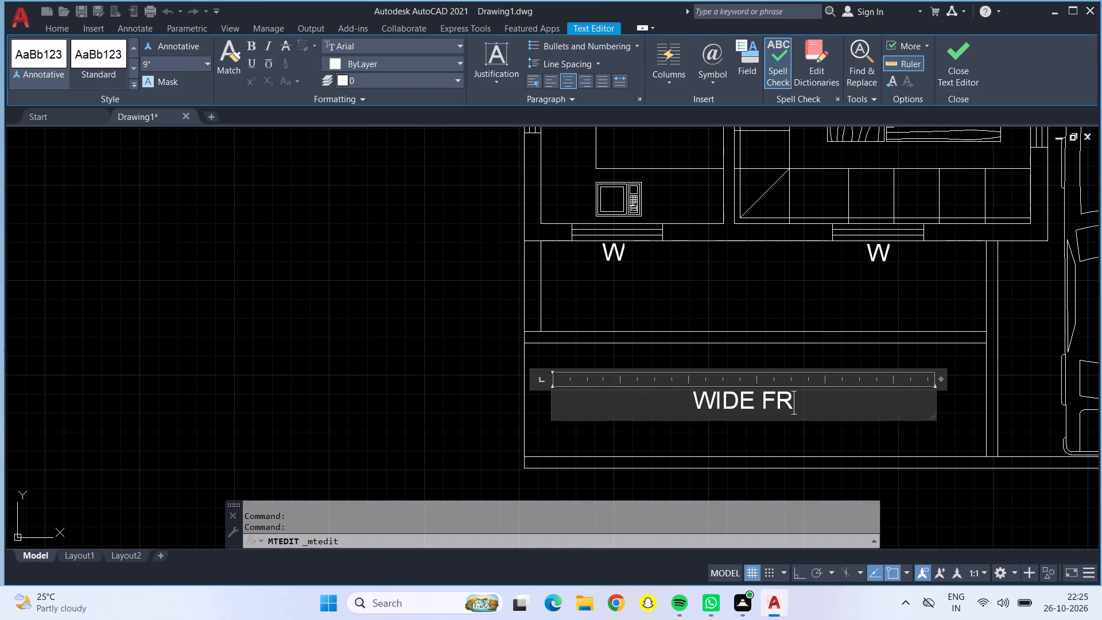
key(shift+o)
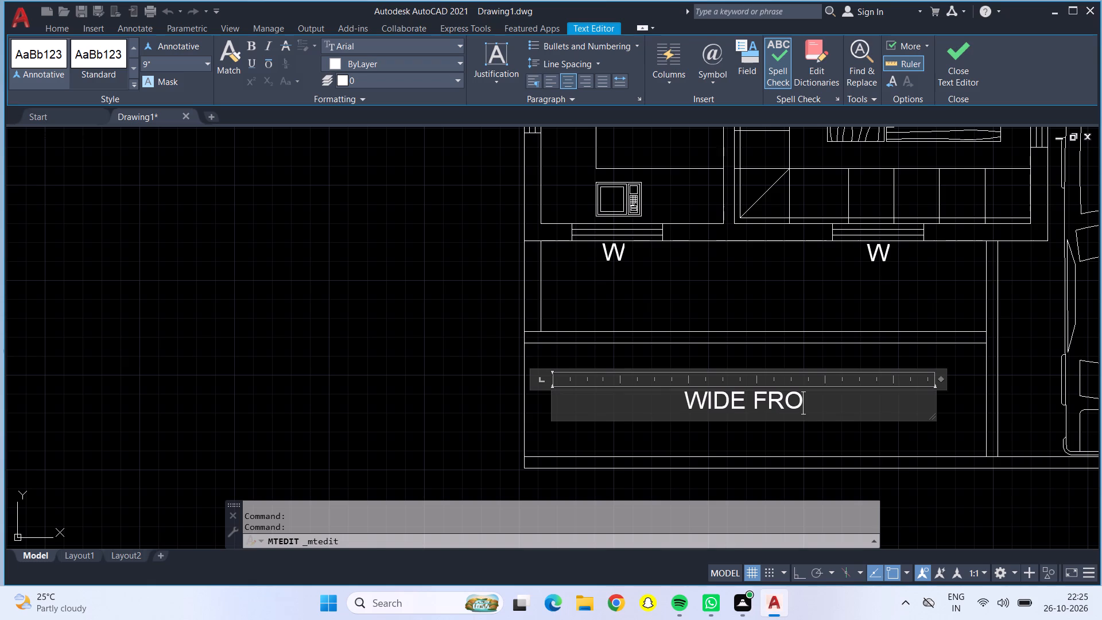
key(shift+n)
key(shift+t)
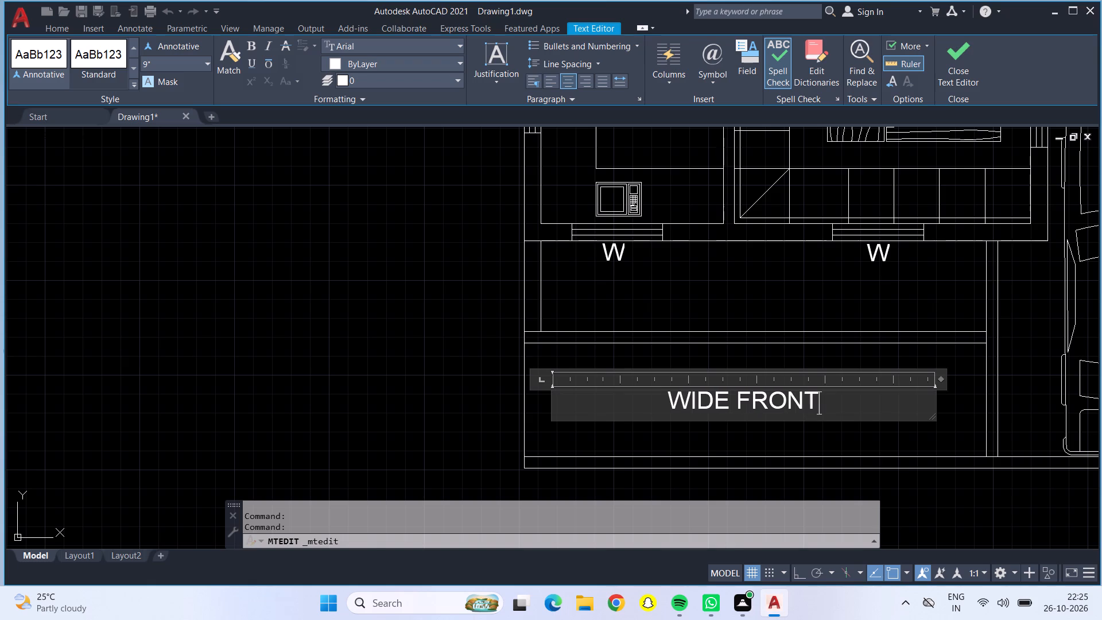
key(shift+space)
key(shift+l)
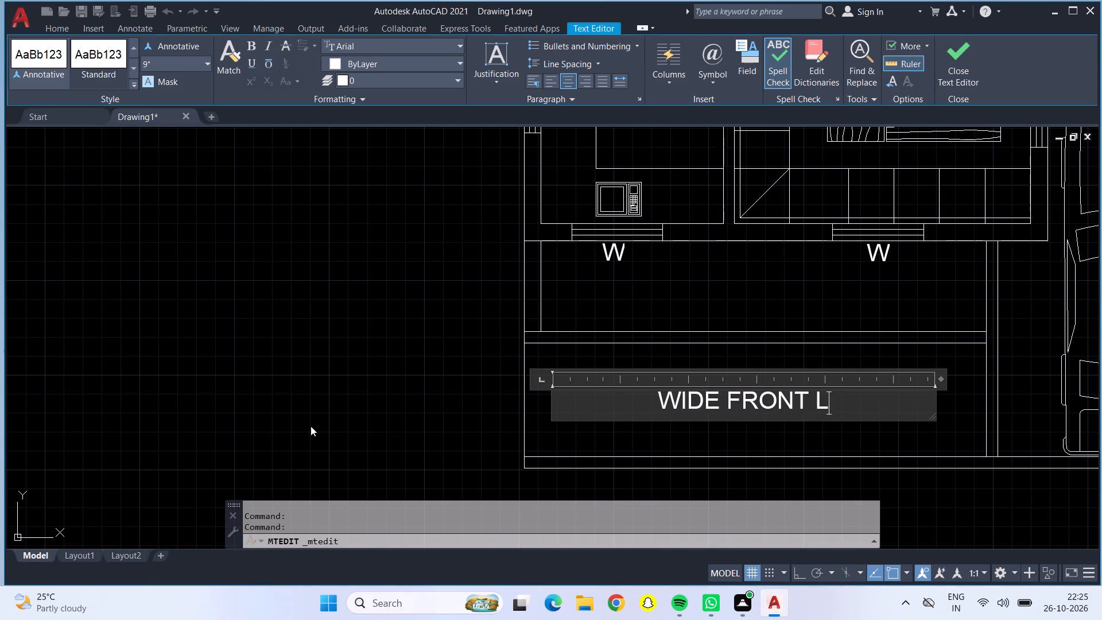
text(AW)
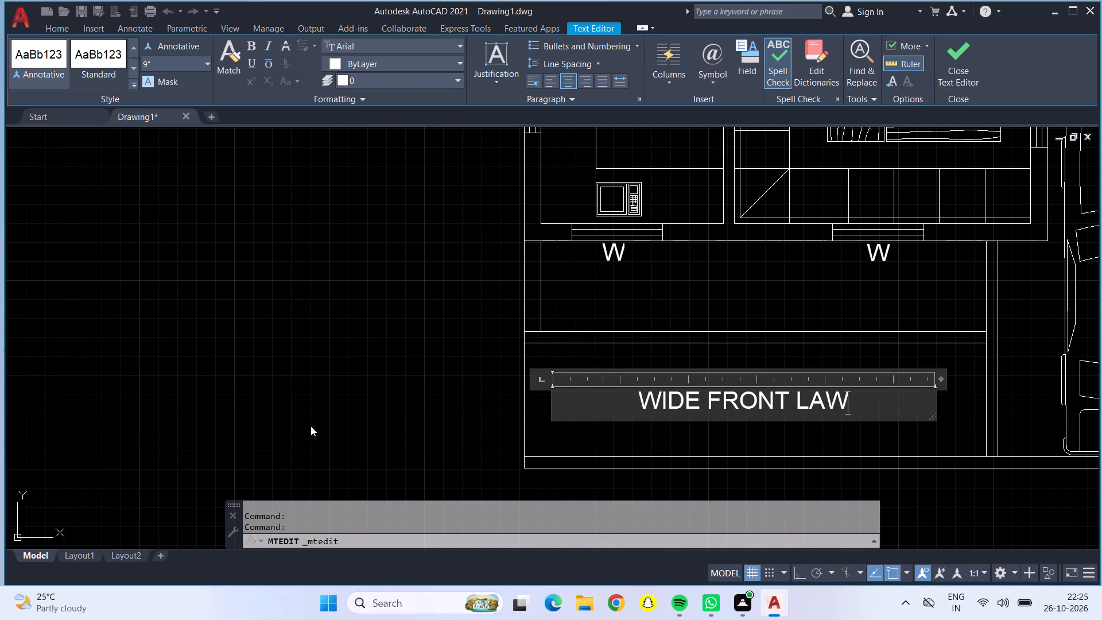
key(shift+n)
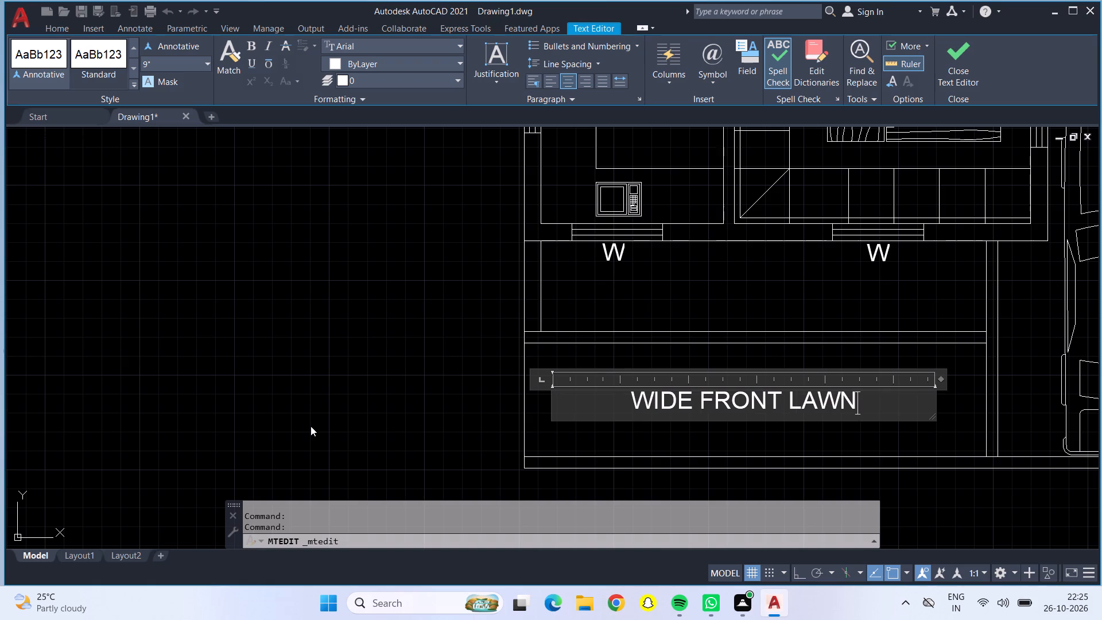
key(Return)
text(6'0")
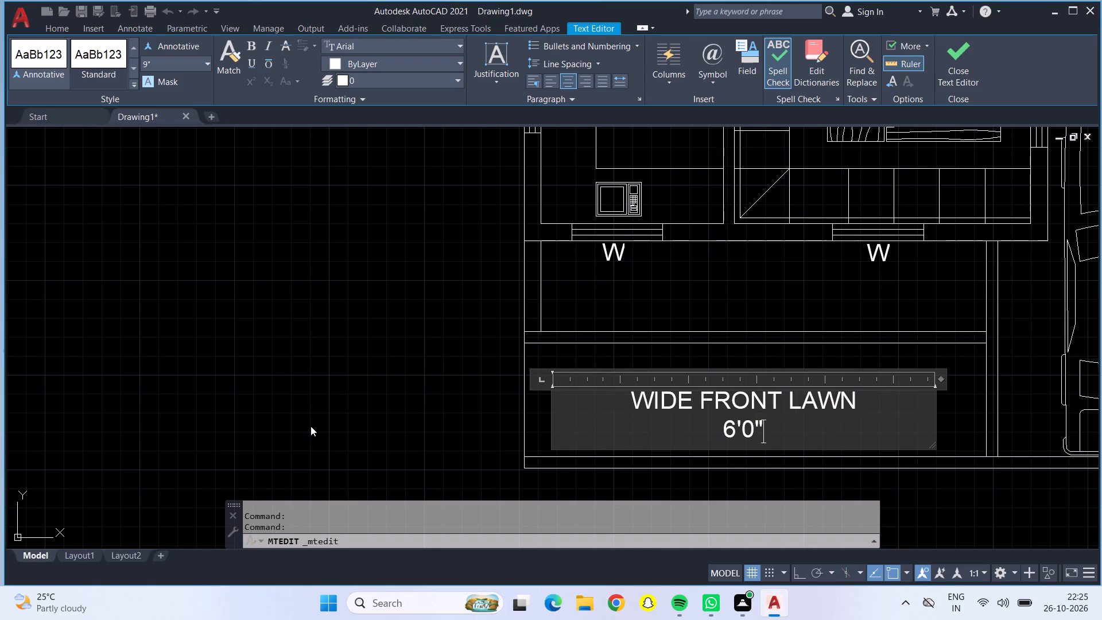
click(418, 410)
Copy the WIDE FRONT LAWN 6'0" label into the first plan's front strip right of the parked cars.
scroll(598, 414, down, 1)
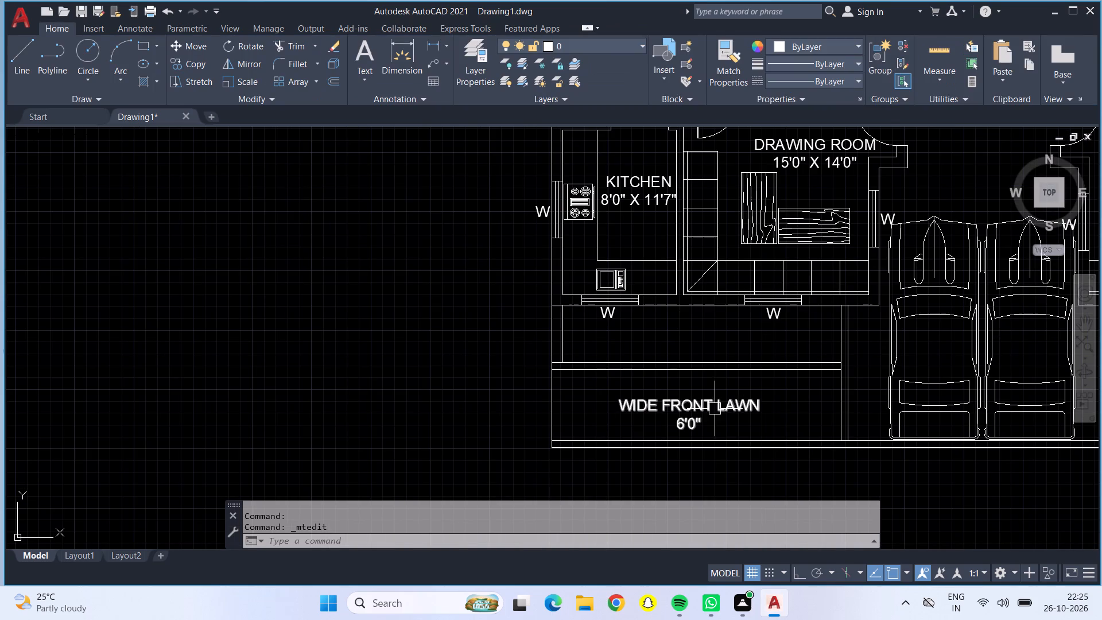
click(715, 404)
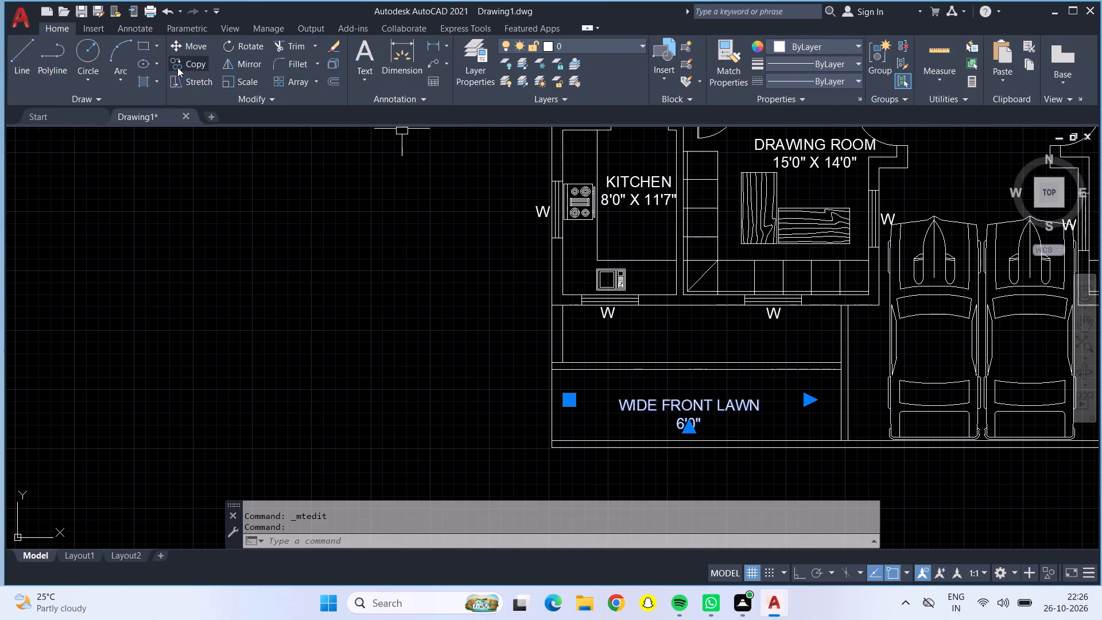
drag(177, 67, 187, 67)
click(670, 402)
scroll(659, 400, down, 2)
middle_drag(647, 398, 129, 306)
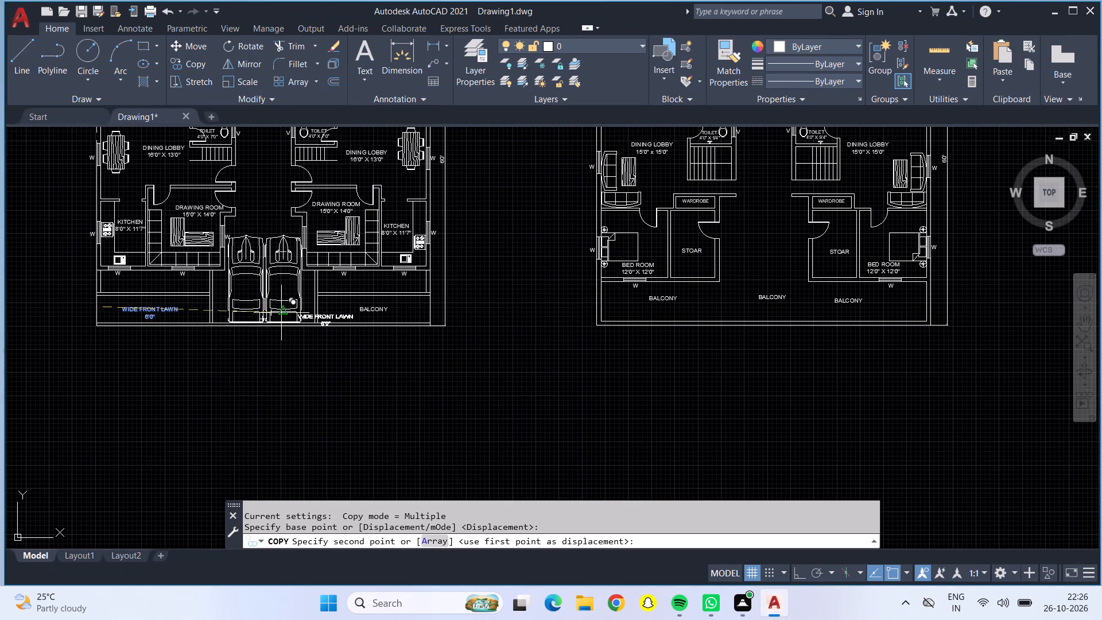
scroll(306, 307, up, 3)
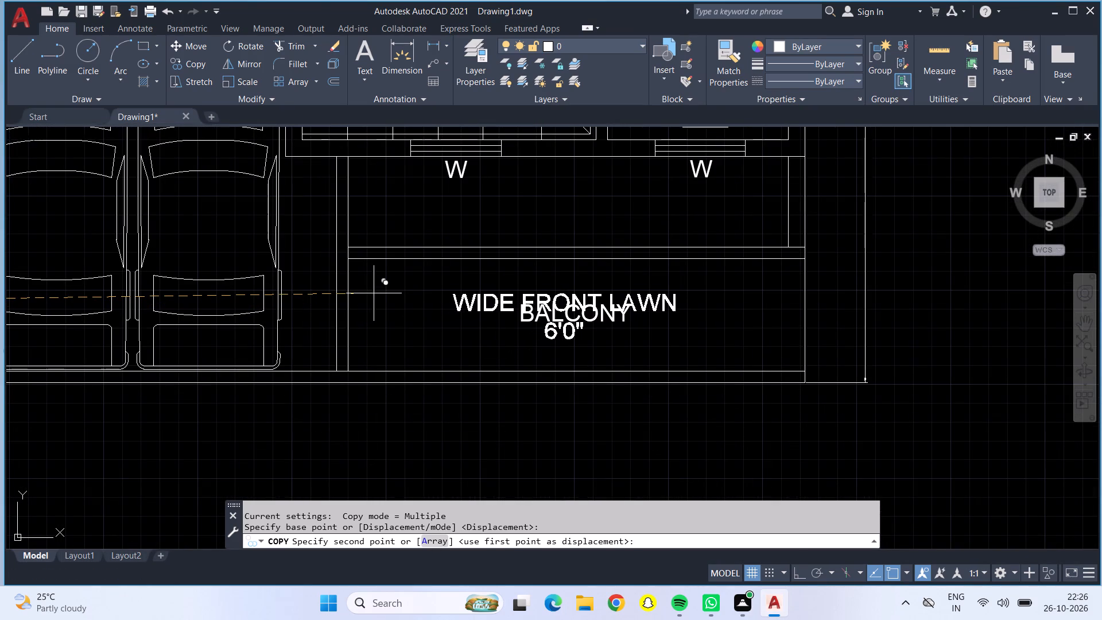
click(374, 293)
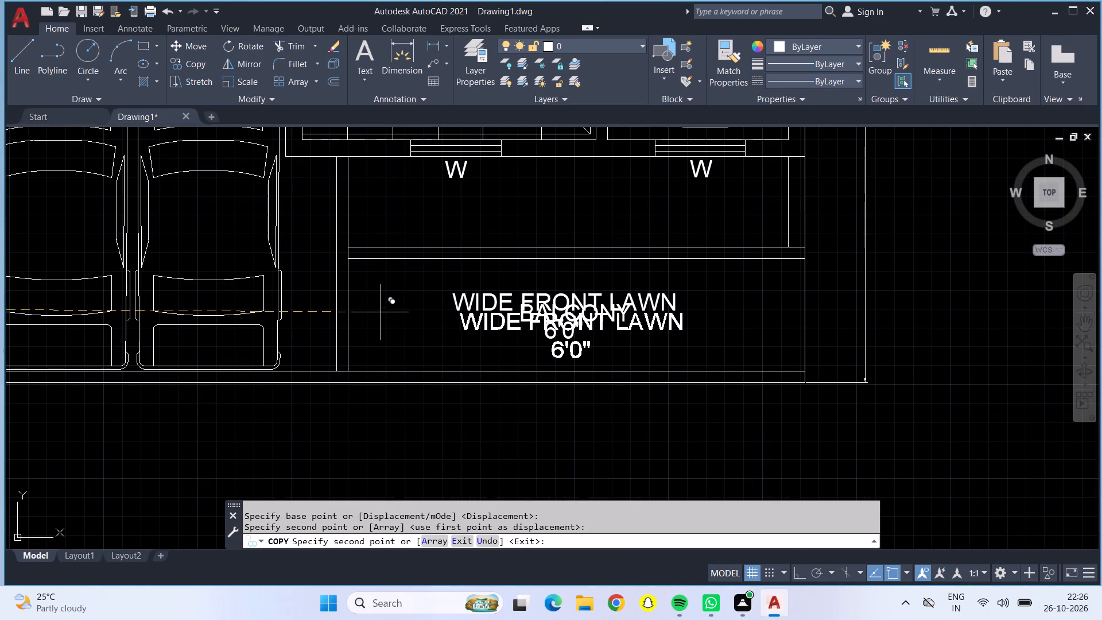
key(Escape)
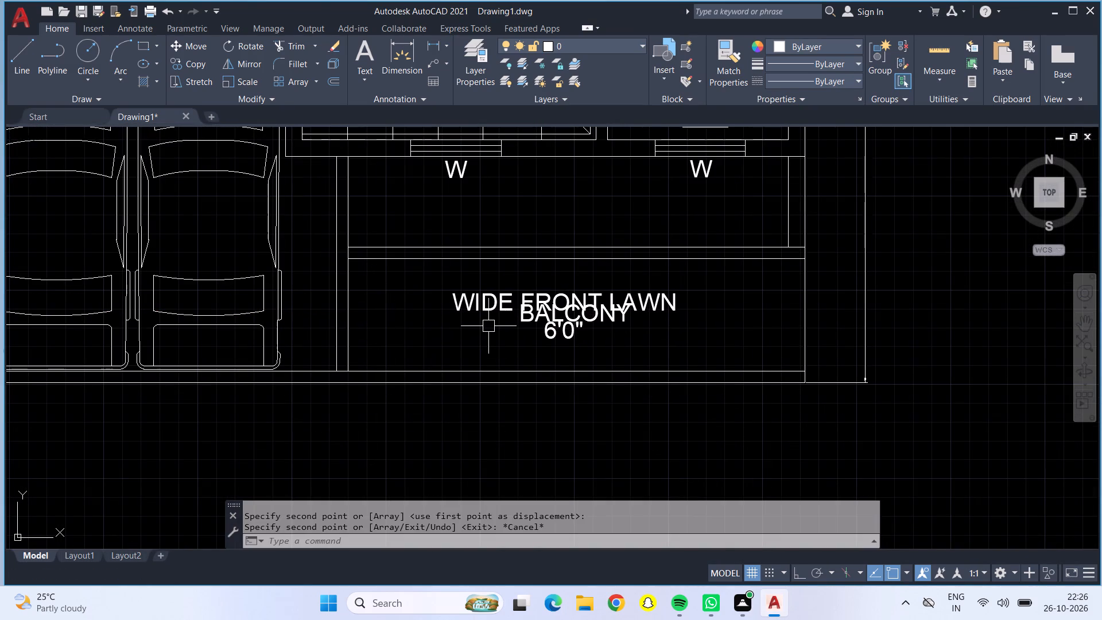
Delete the BALCONY label overlapping the copied lawn label in the first plan's right front strip.
click(522, 320)
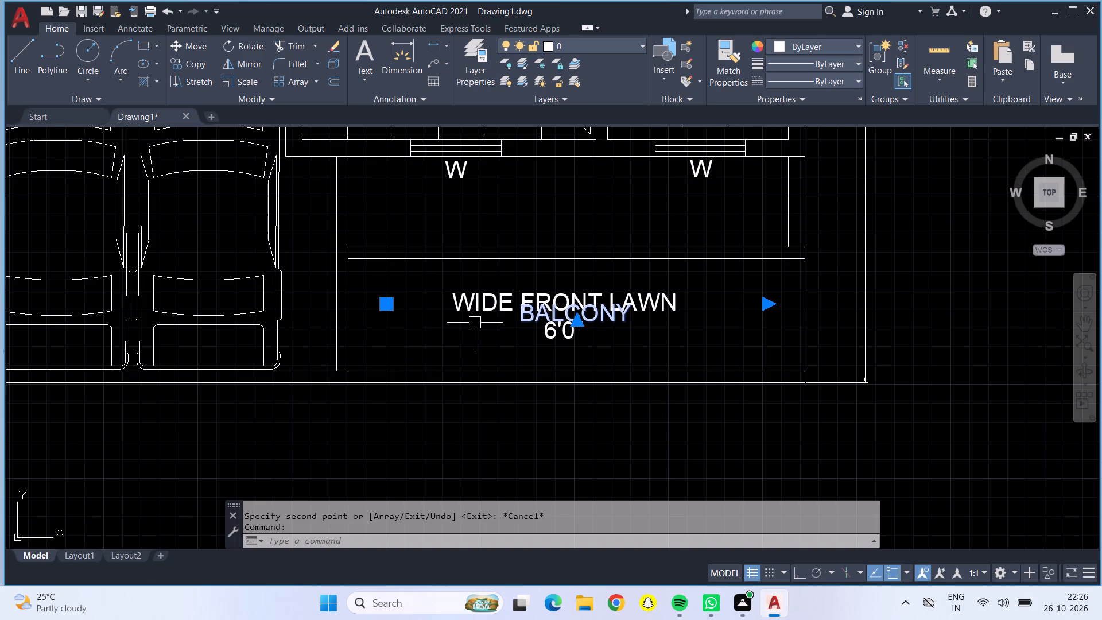
key(Delete)
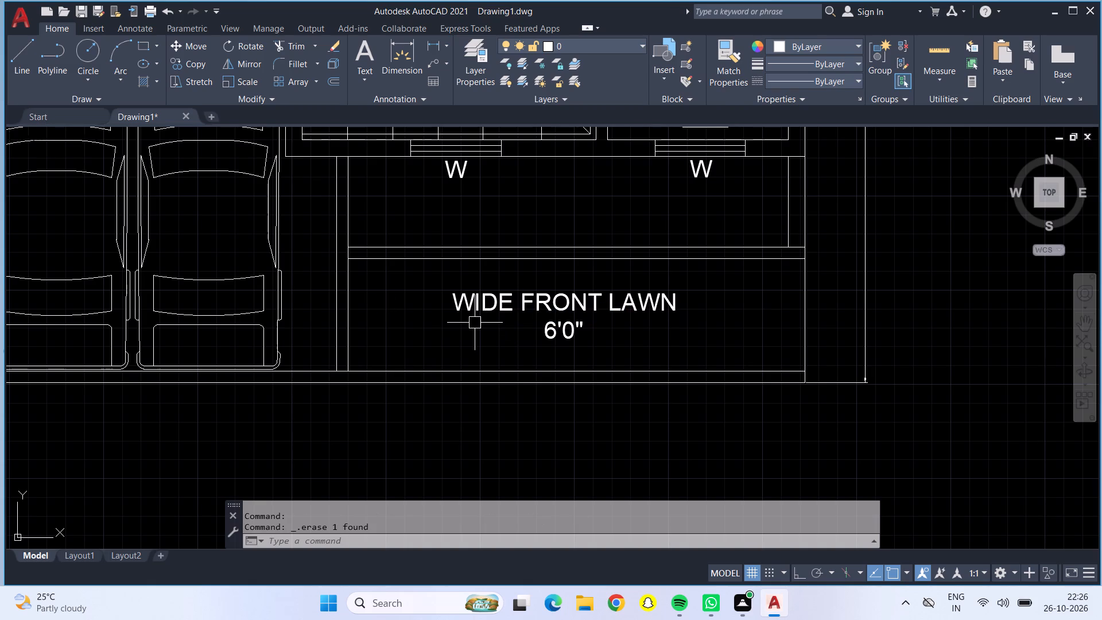
Examine both floor plans' labels, from the front strips and balconies to the dining lobbies, for anything missing.
scroll(475, 323, down, 2)
middle_drag(495, 435, 387, 436)
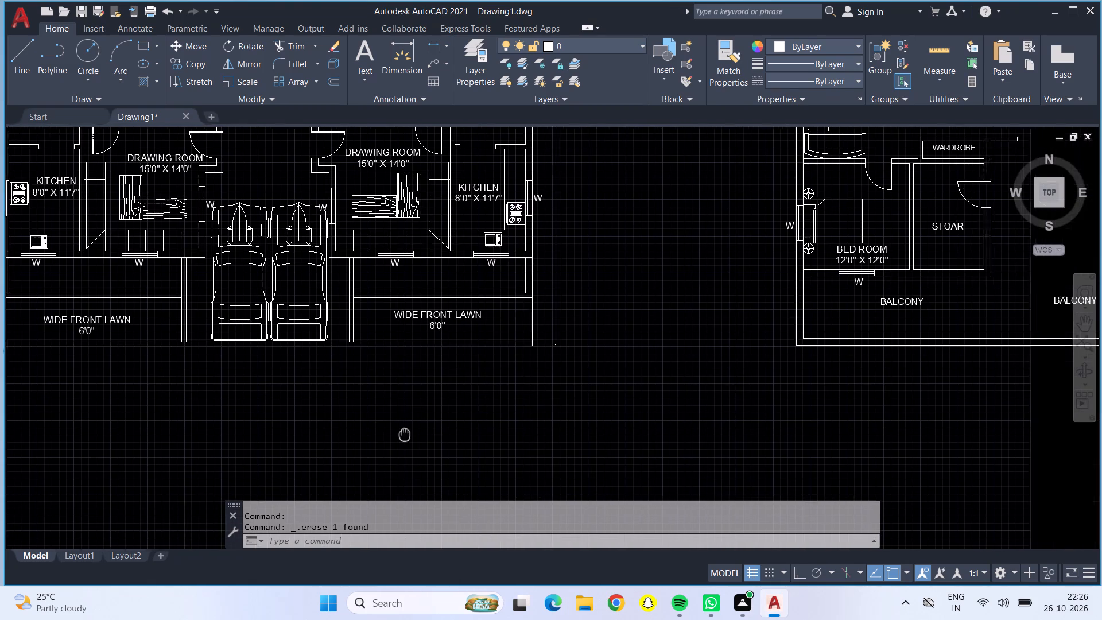
middle_drag(387, 436, 357, 440)
scroll(357, 425, down, 1)
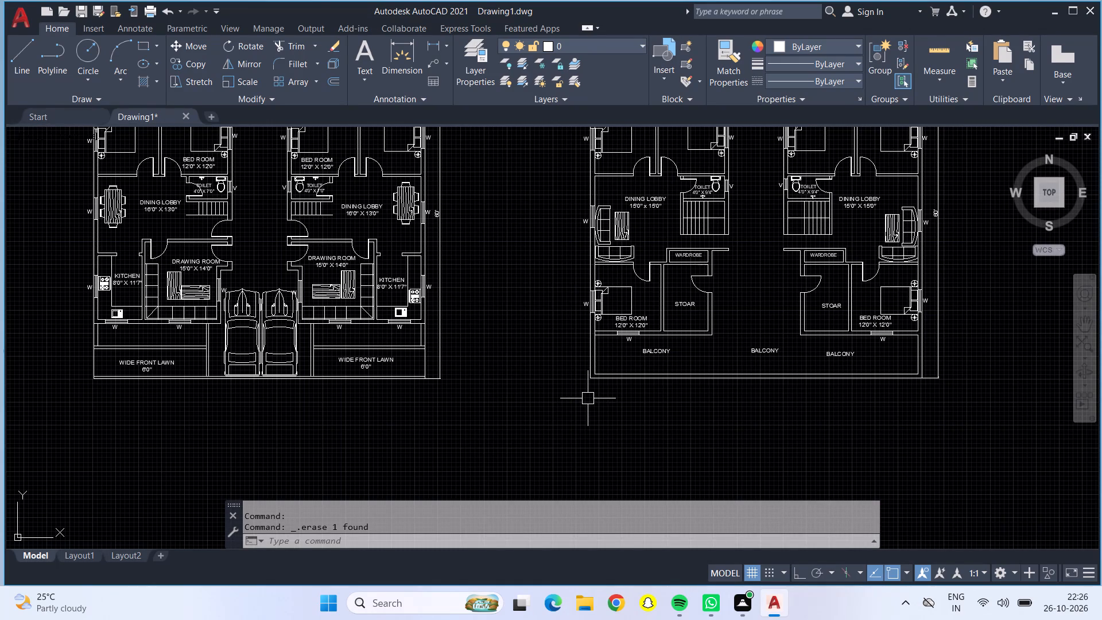
middle_drag(588, 397, 431, 396)
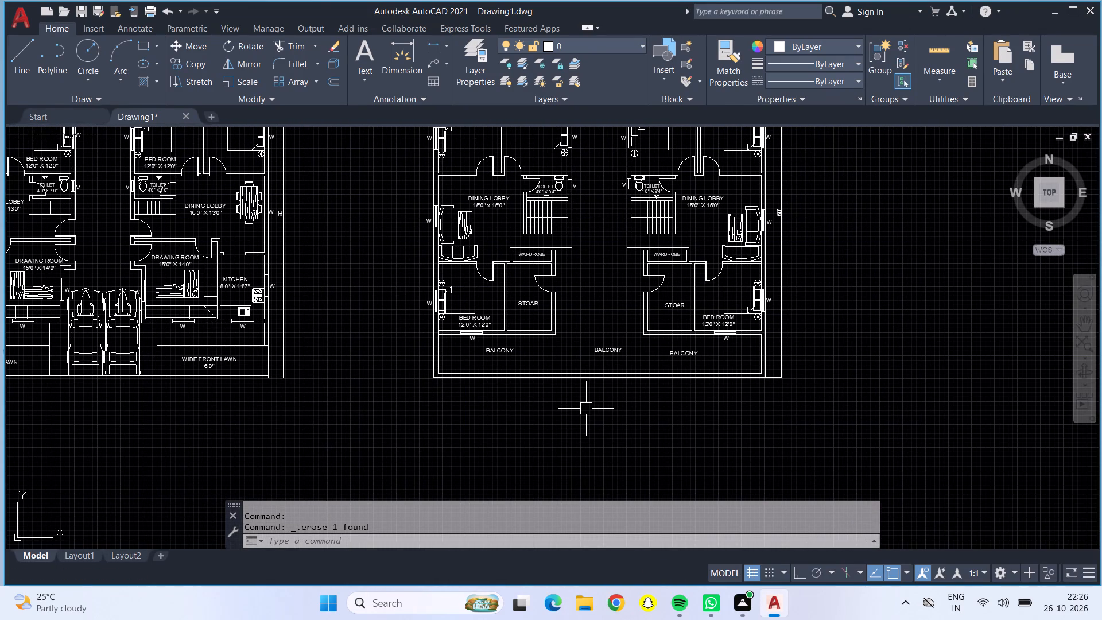
middle_drag(586, 409, 452, 443)
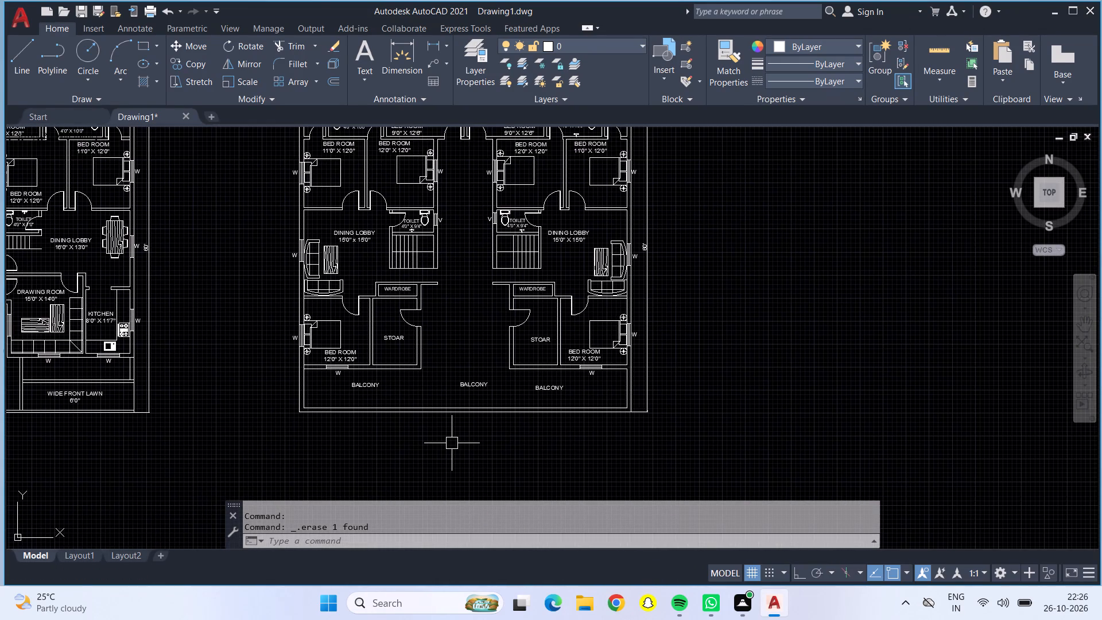
middle_drag(451, 349, 463, 359)
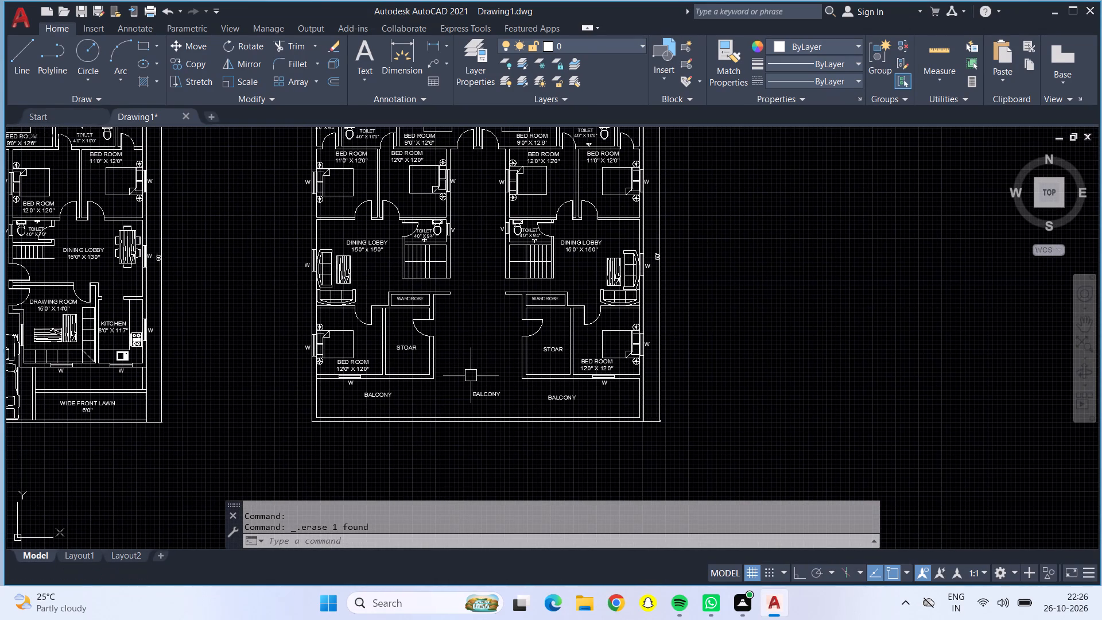
scroll(471, 375, down, 1)
middle_drag(478, 314, 564, 330)
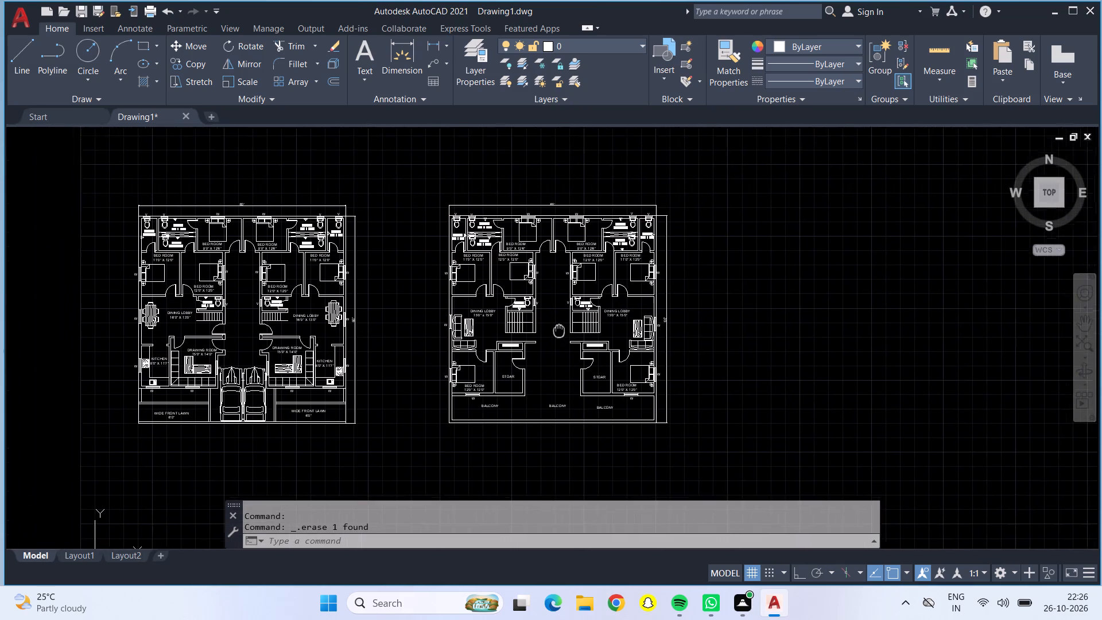
middle_drag(564, 330, 595, 317)
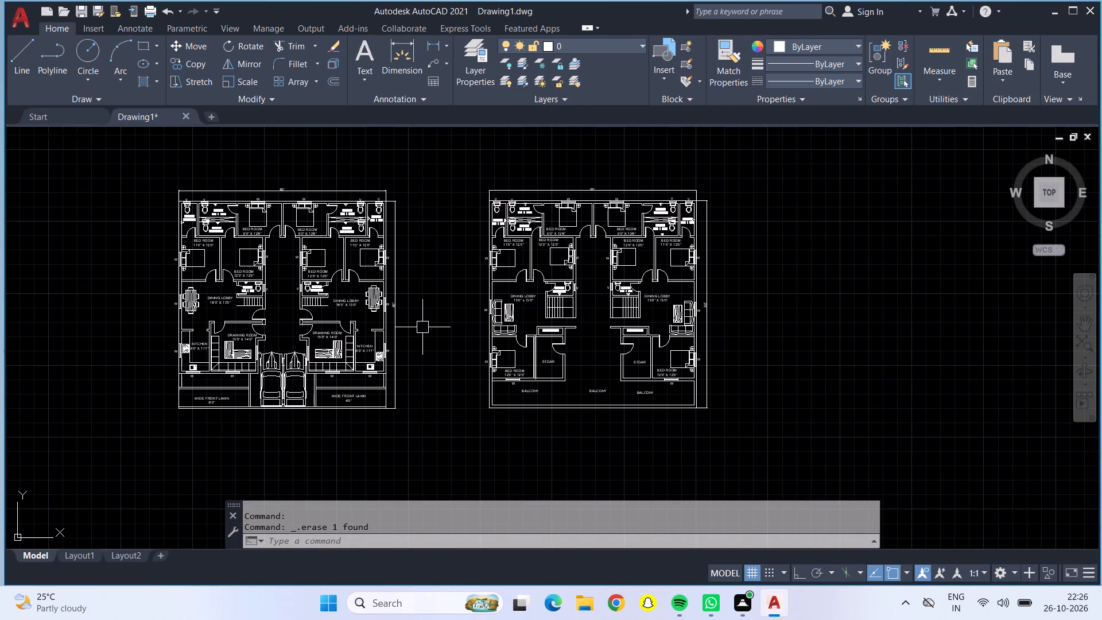
middle_drag(422, 327, 489, 342)
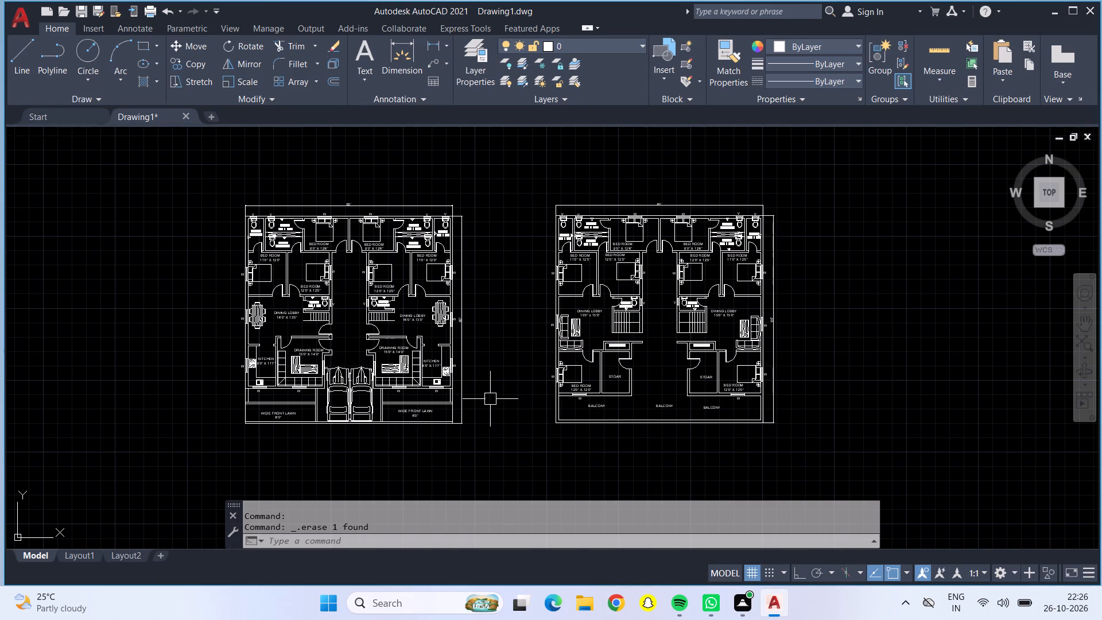
scroll(362, 305, up, 2)
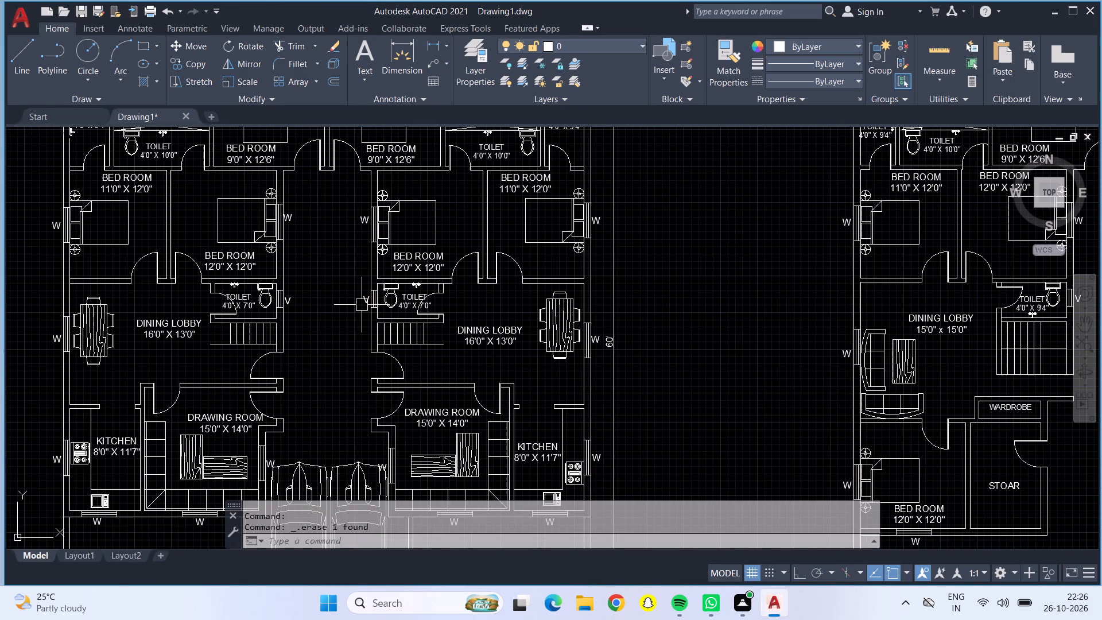
scroll(280, 374, up, 2)
scroll(331, 367, down, 1)
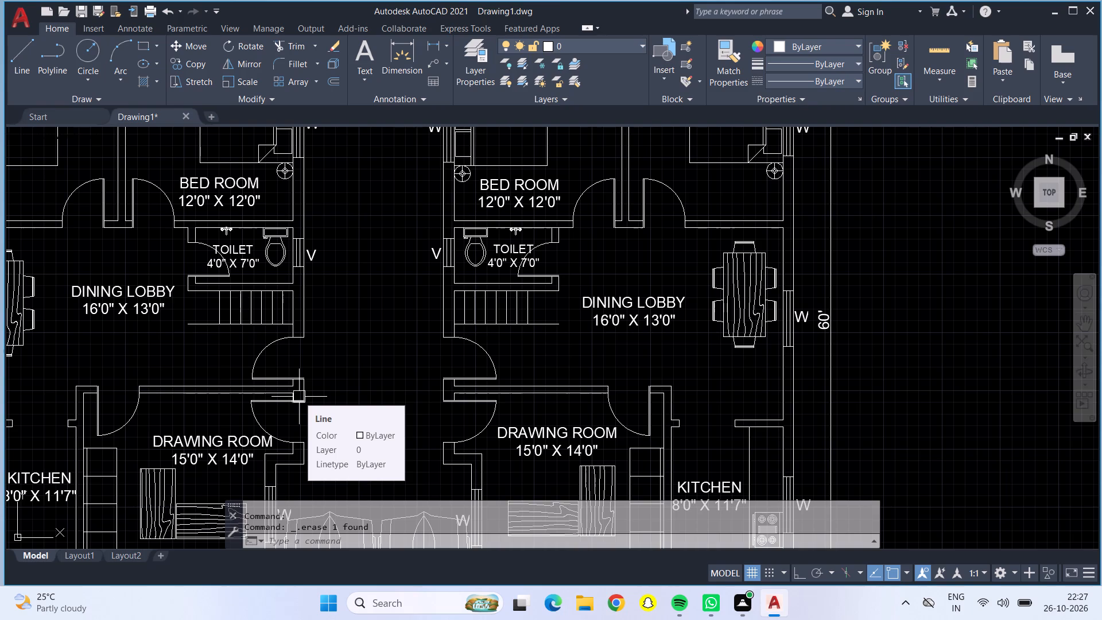
Examine both floor plans side by side for overall completeness, including the front lawns, balconies and outer edges.
scroll(438, 315, down, 2)
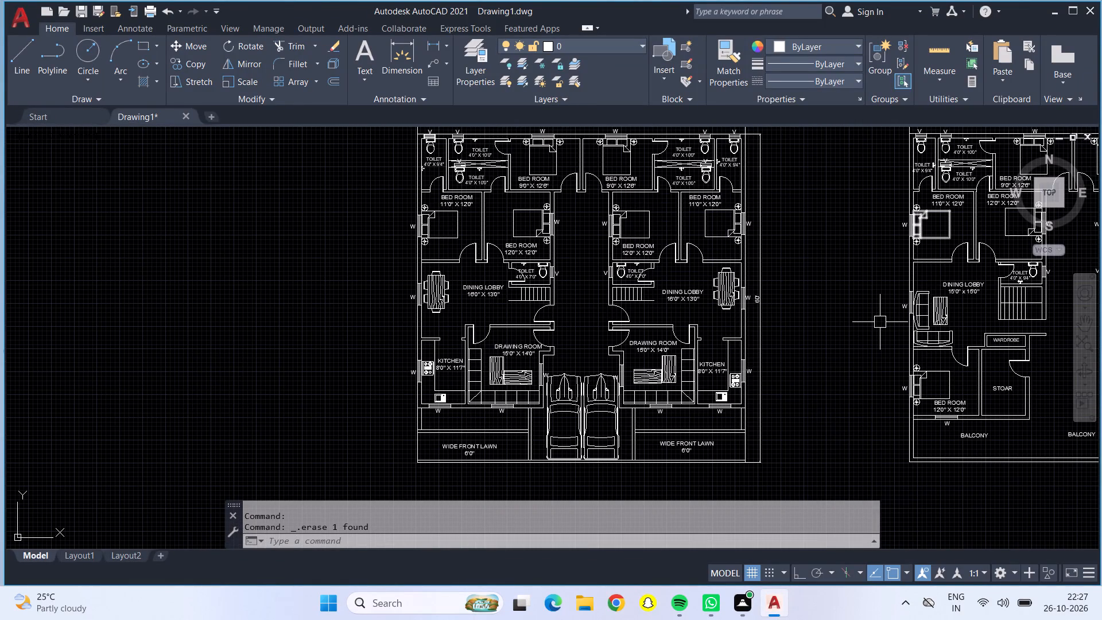
middle_drag(880, 322, 691, 348)
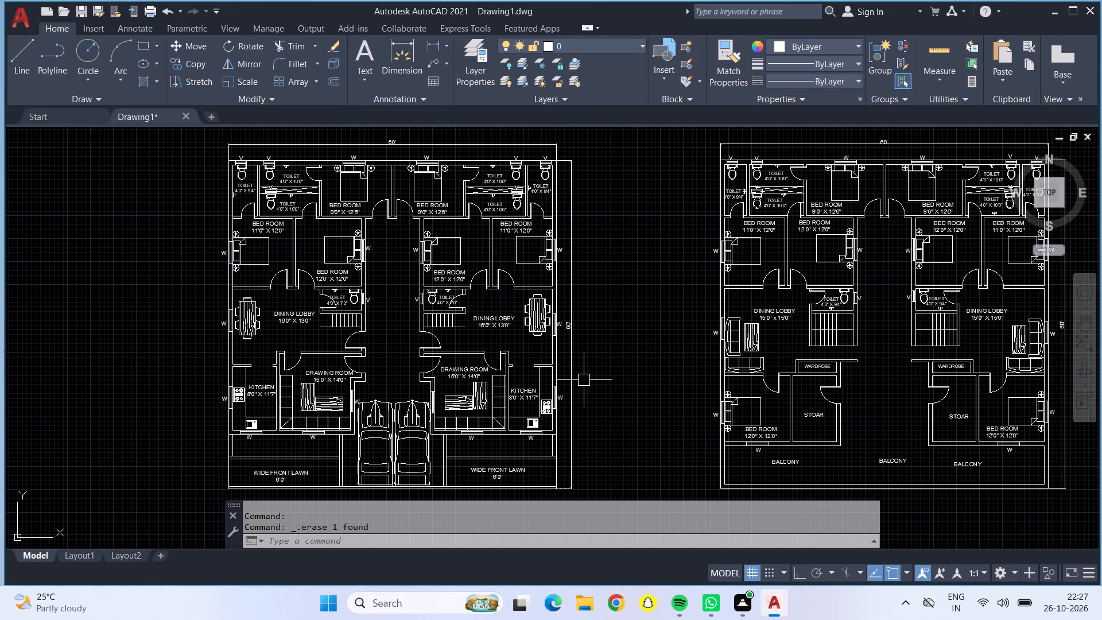
middle_click(633, 361)
scroll(633, 361, down, 1)
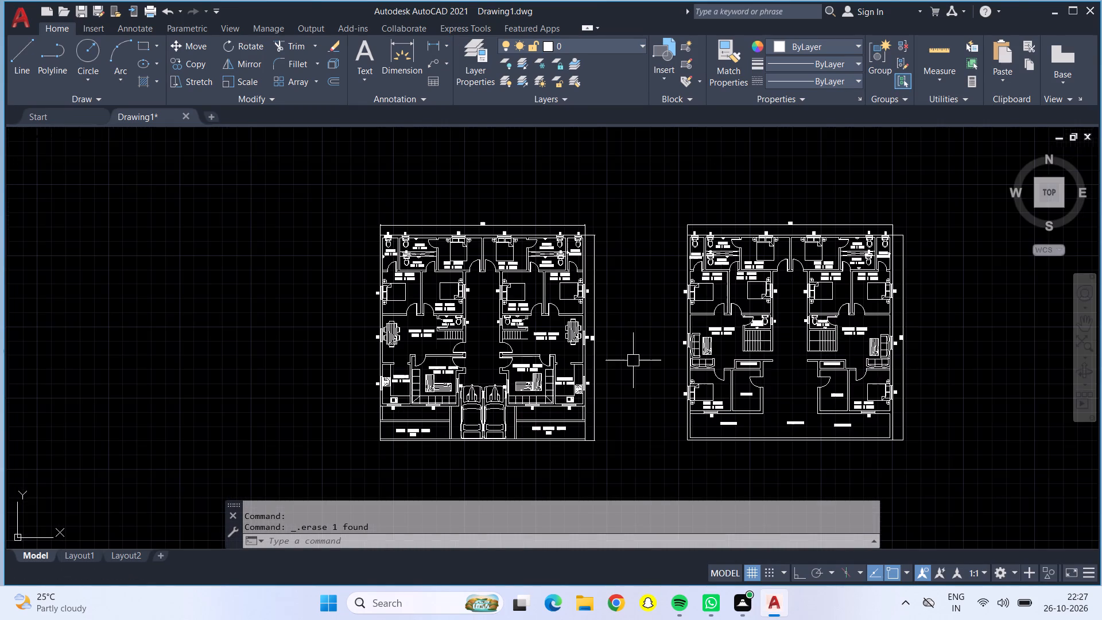
middle_drag(599, 348, 500, 317)
middle_drag(496, 316, 453, 313)
middle_click(437, 311)
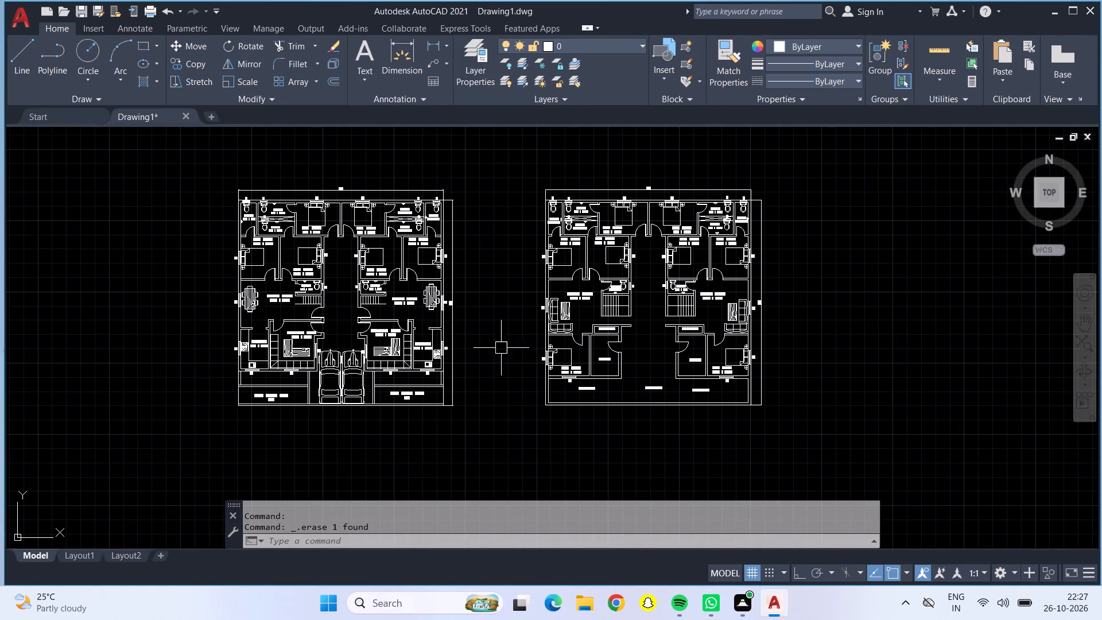
scroll(506, 353, up, 1)
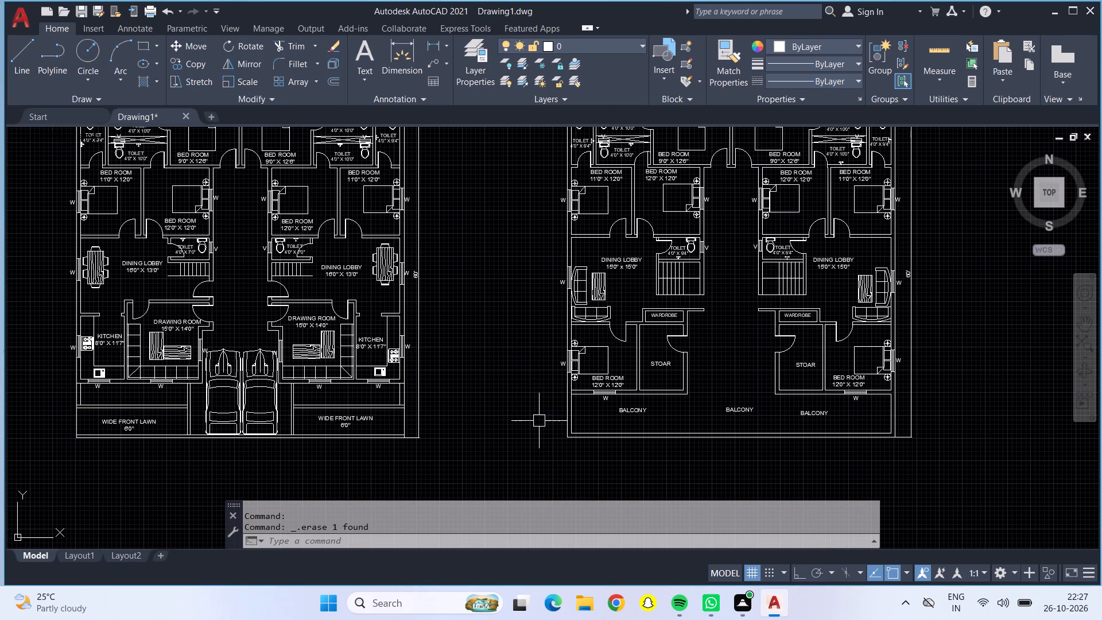
scroll(499, 156, down, 1)
middle_drag(499, 156, 503, 283)
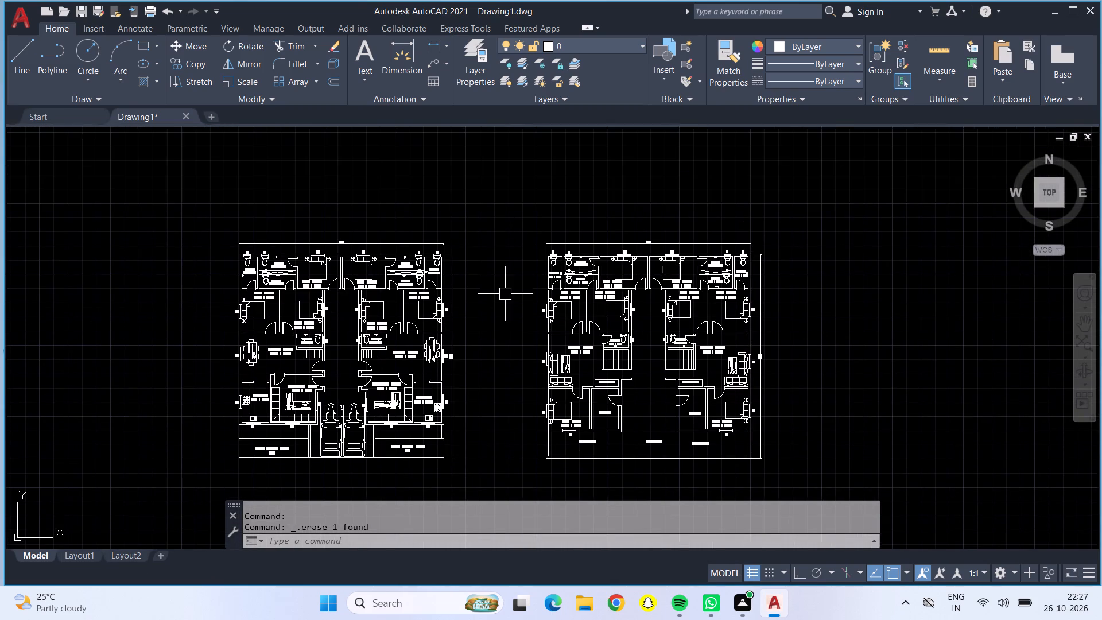
Turn off the drawing grid display.
click(751, 566)
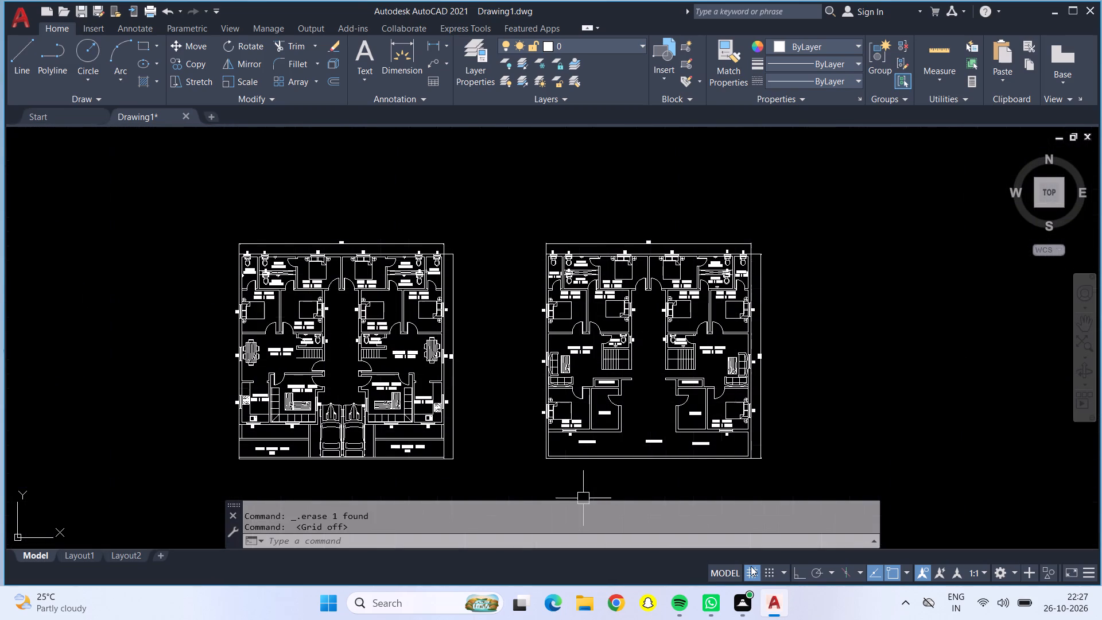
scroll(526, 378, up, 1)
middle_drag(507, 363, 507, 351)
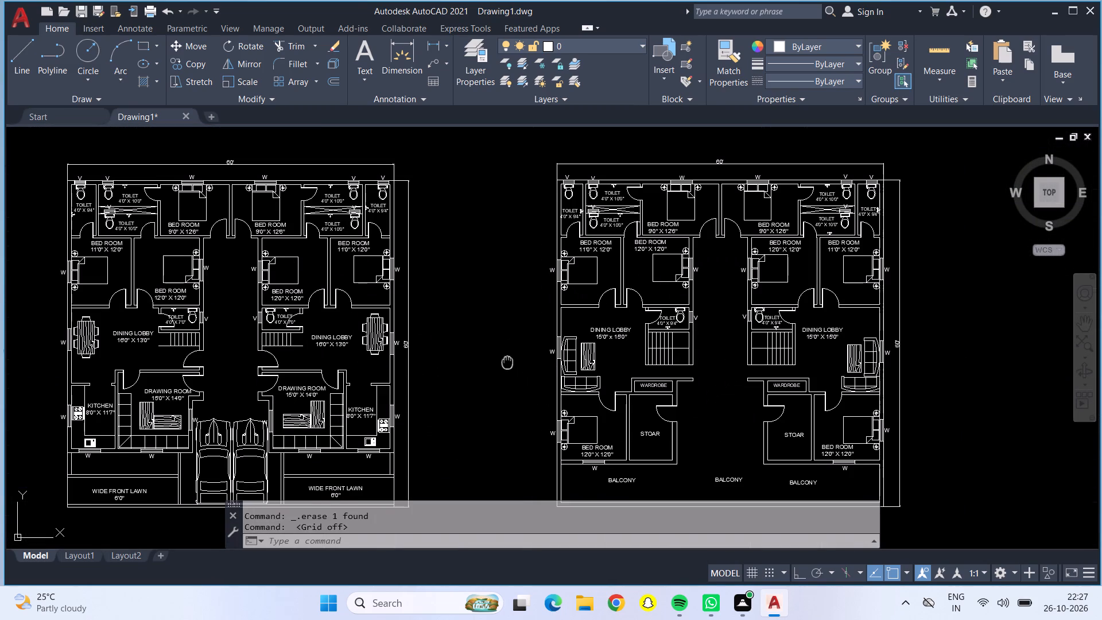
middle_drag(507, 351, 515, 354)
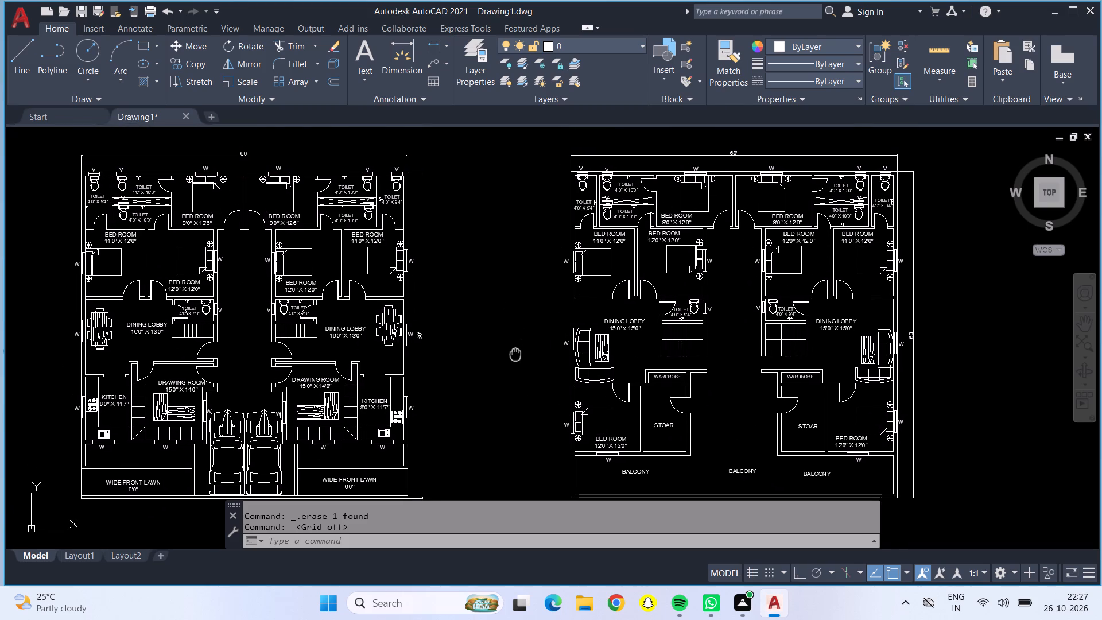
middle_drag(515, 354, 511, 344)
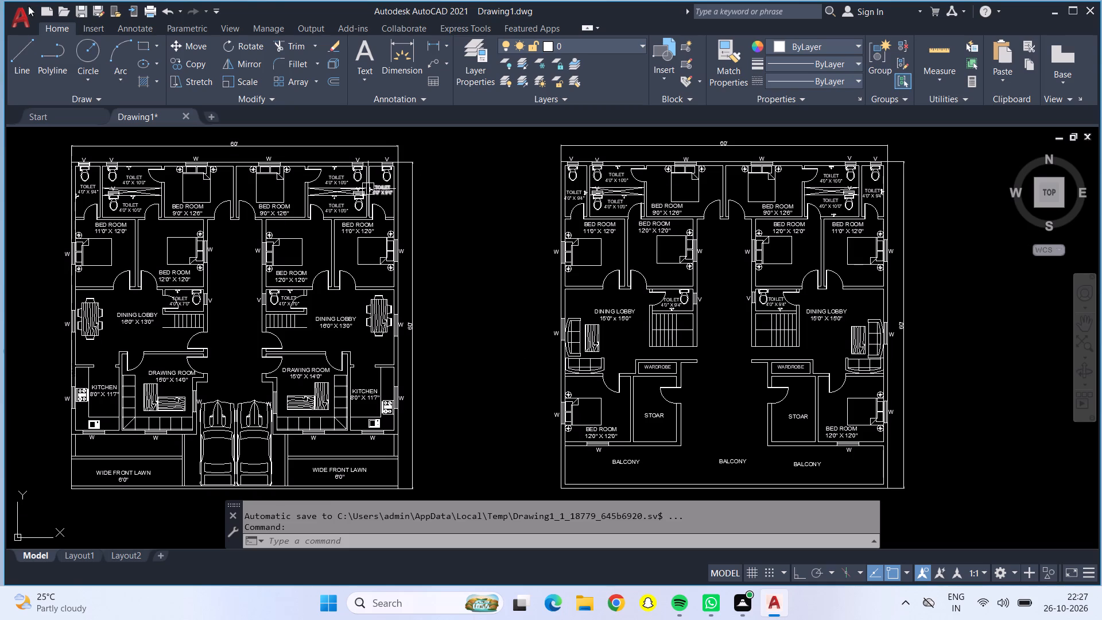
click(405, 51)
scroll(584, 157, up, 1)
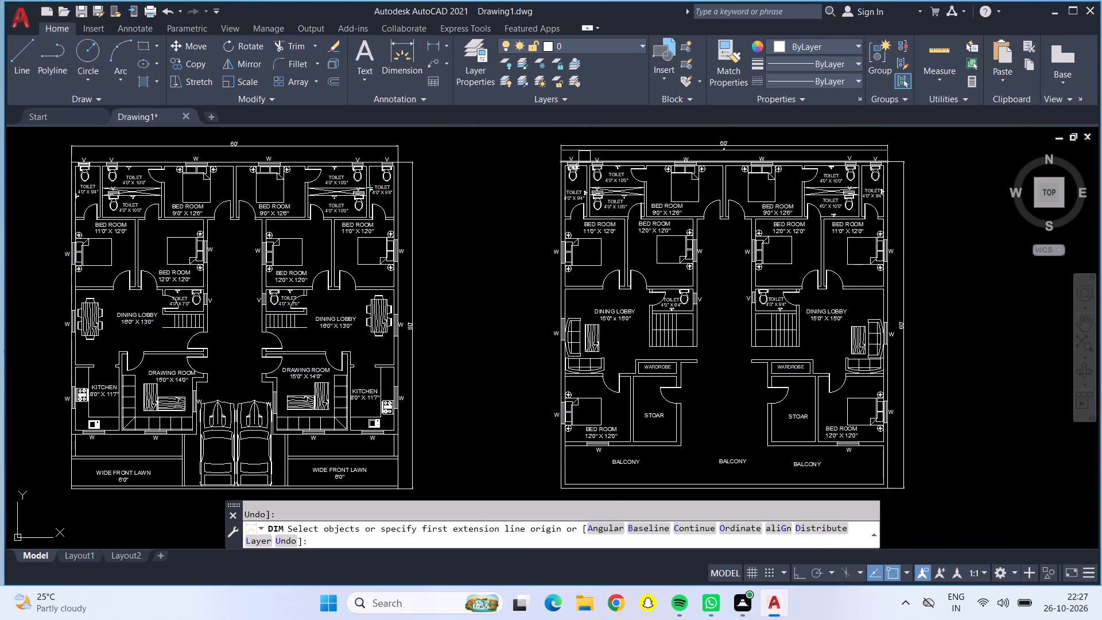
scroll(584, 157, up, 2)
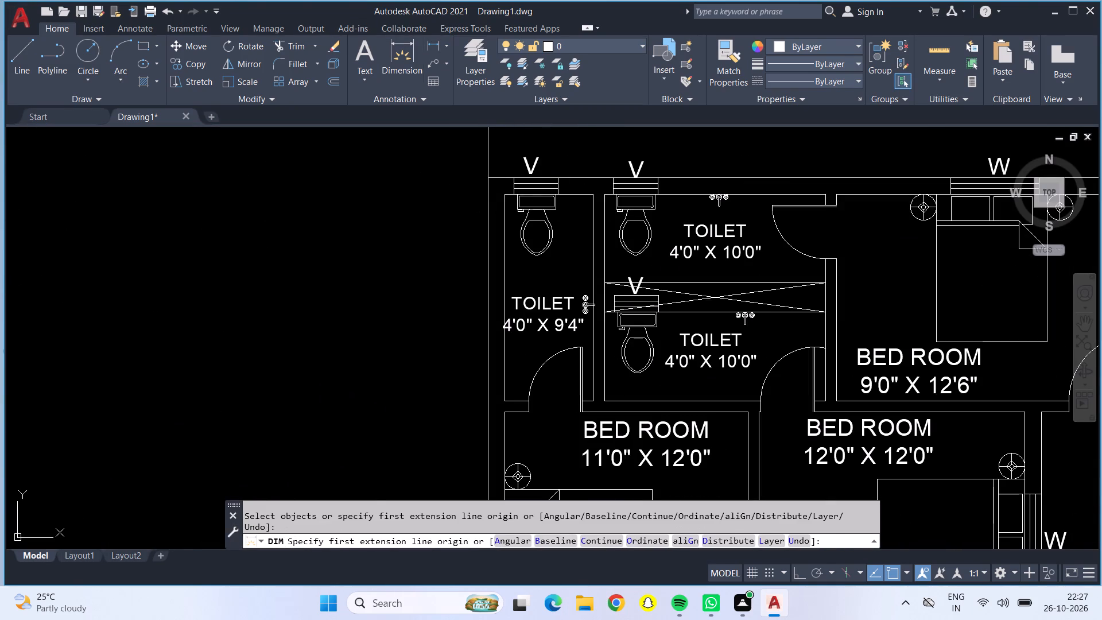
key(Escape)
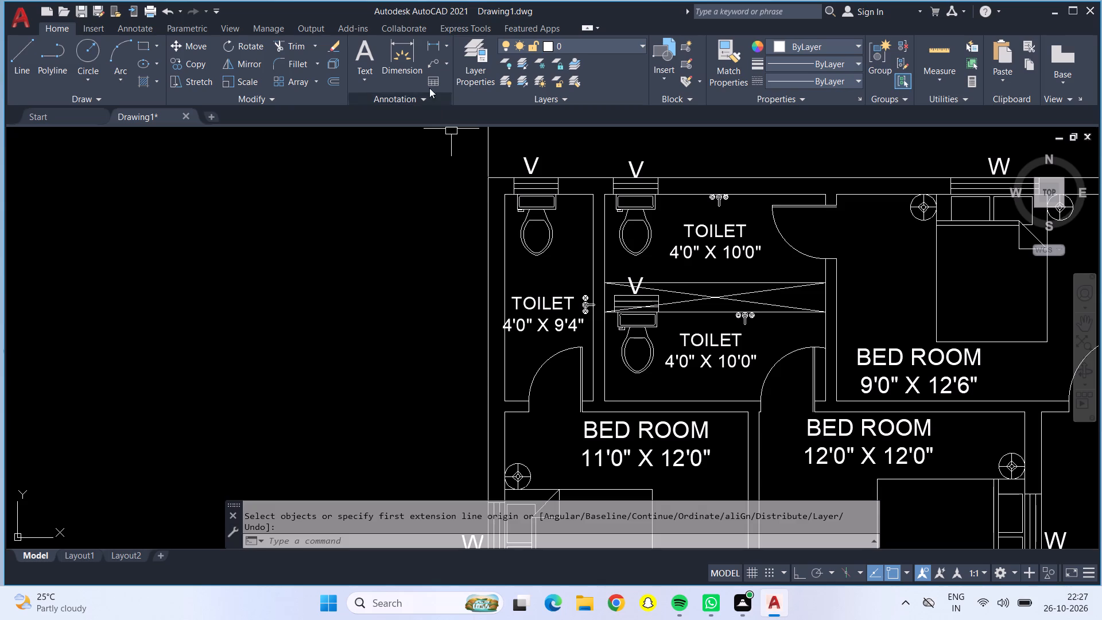
Dimension the second plan's full left side between its outer corners, placing the dimension line 3' outside the wall.
click(410, 49)
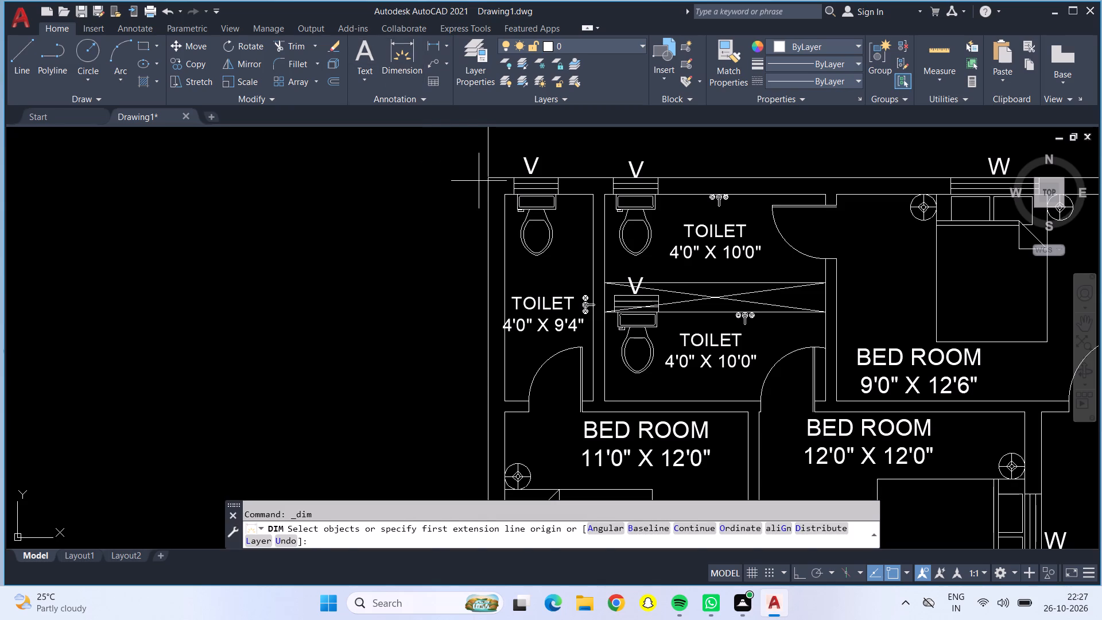
click(490, 181)
scroll(491, 192, down, 3)
middle_drag(456, 252, 434, 180)
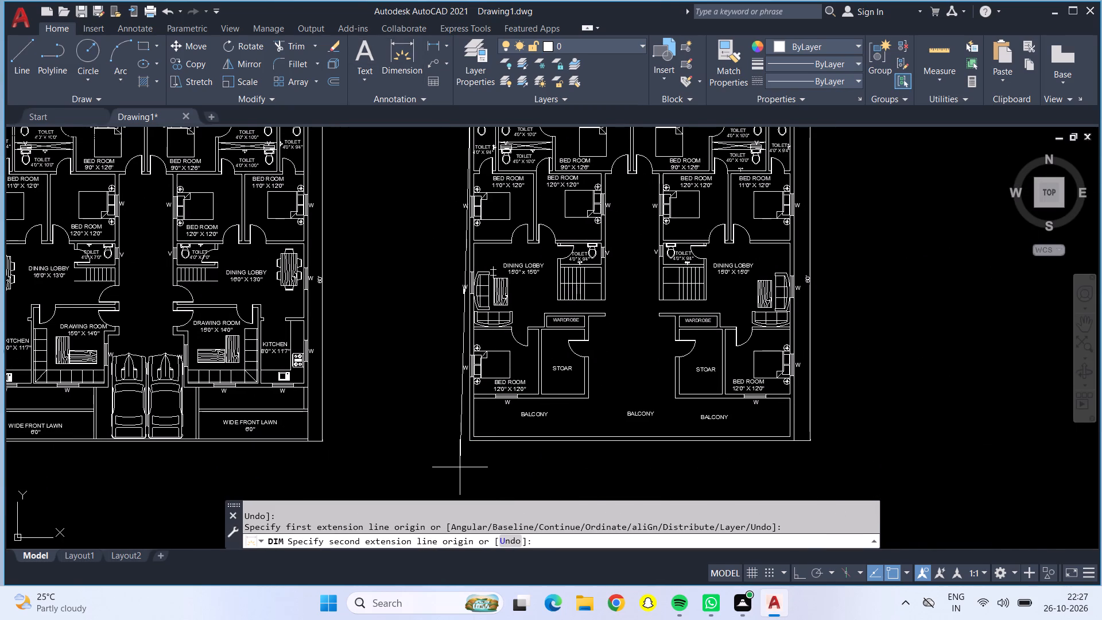
scroll(470, 431, up, 4)
middle_drag(444, 437, 364, 180)
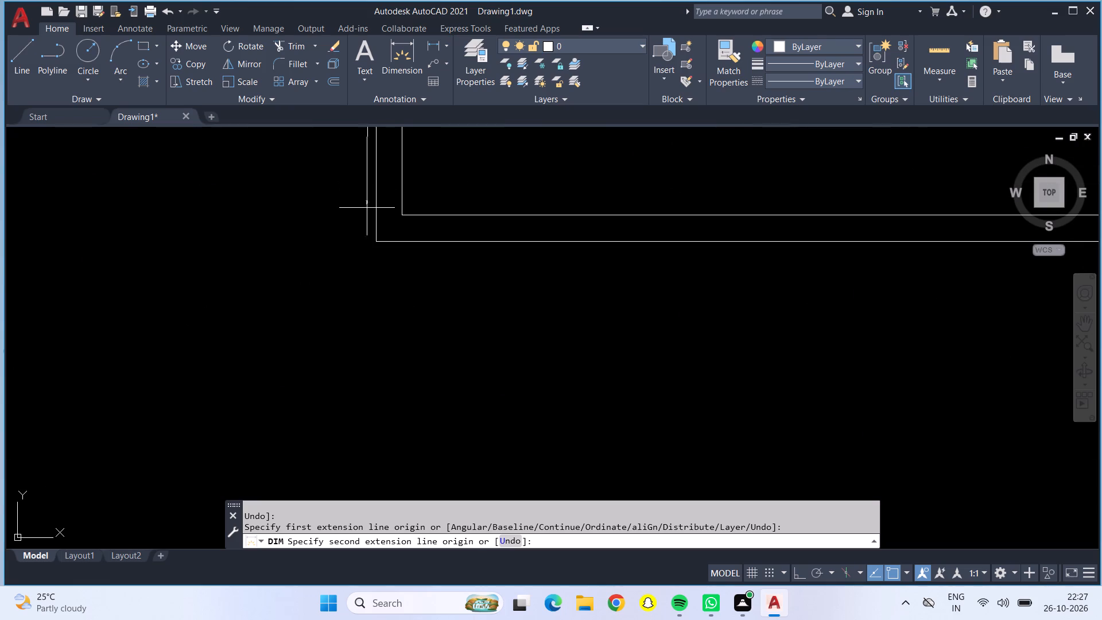
click(375, 243)
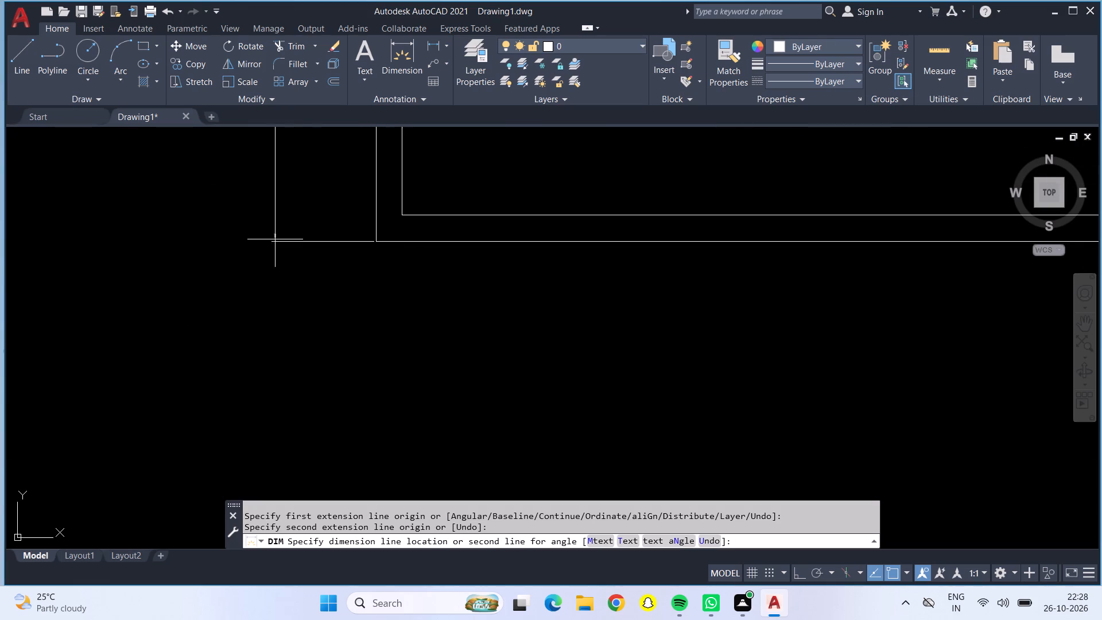
key(3)
key(apostrophe)
key(Return)
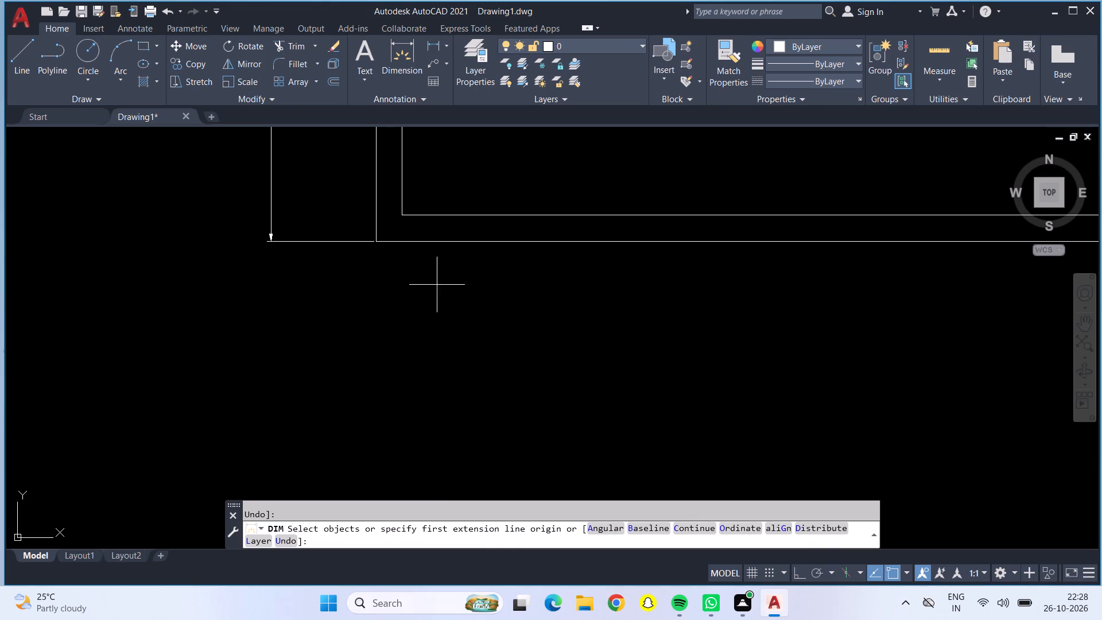
Dimension the second plan's full front edge below the balconies between its outer corners, with the dimension line offset 3'.
click(379, 242)
scroll(467, 294, down, 4)
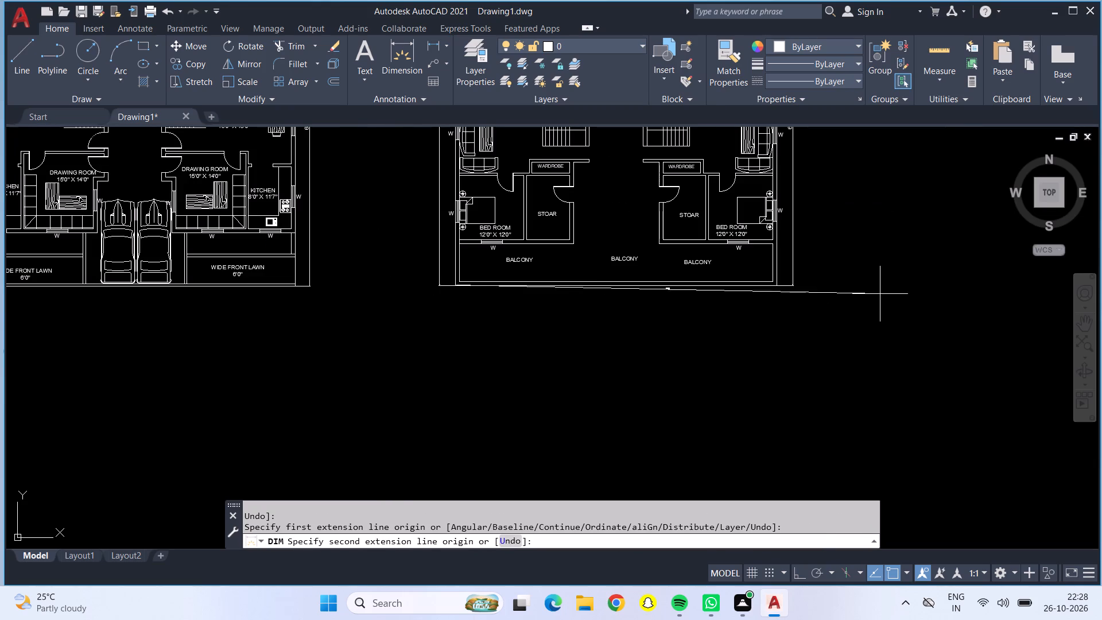
scroll(784, 294, up, 4)
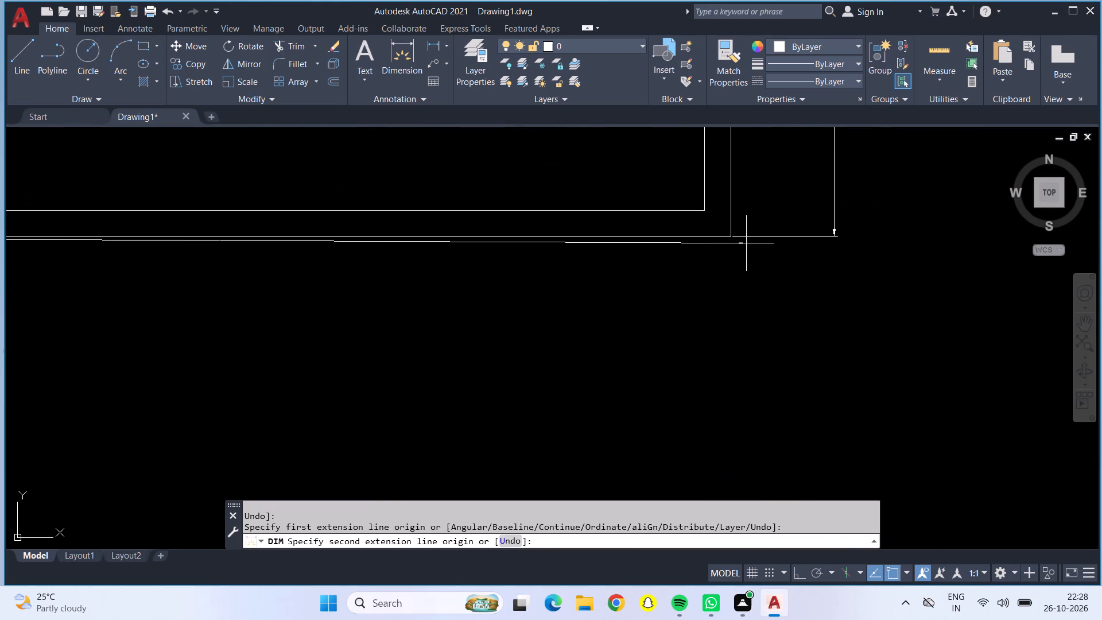
click(728, 233)
scroll(735, 327, down, 1)
middle_drag(735, 327, 821, 339)
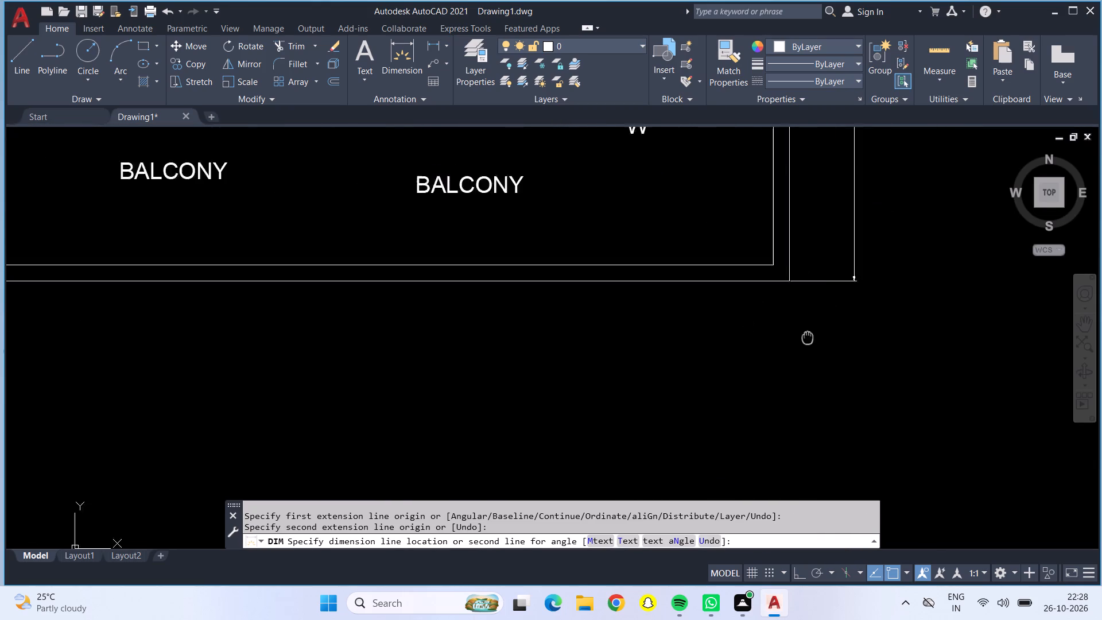
middle_drag(821, 339, 834, 343)
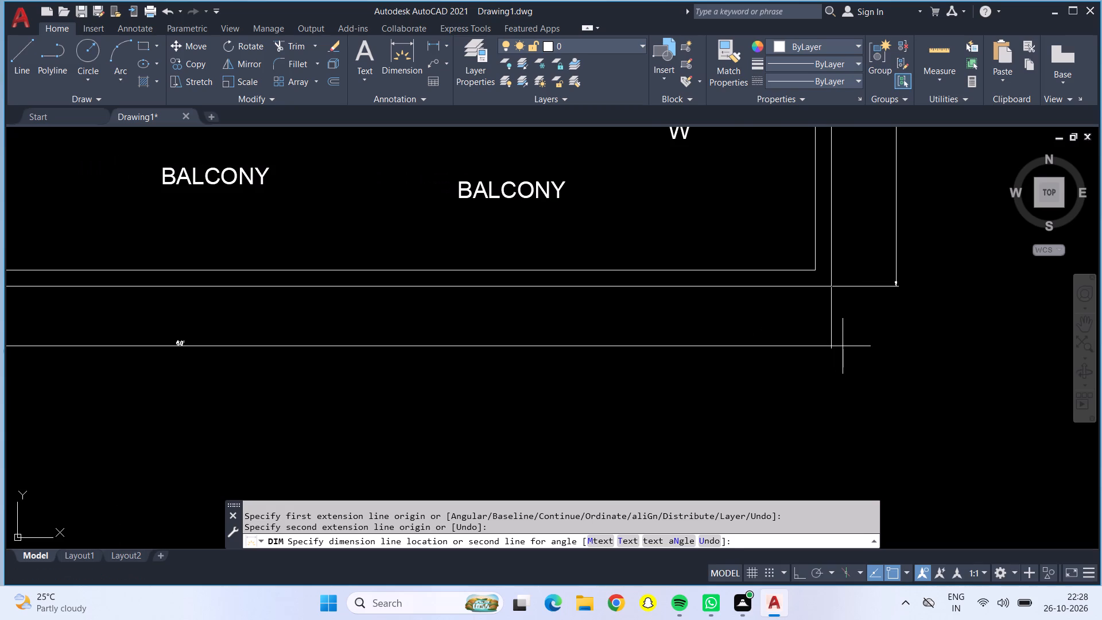
key(3)
key(apostrophe)
key(Return)
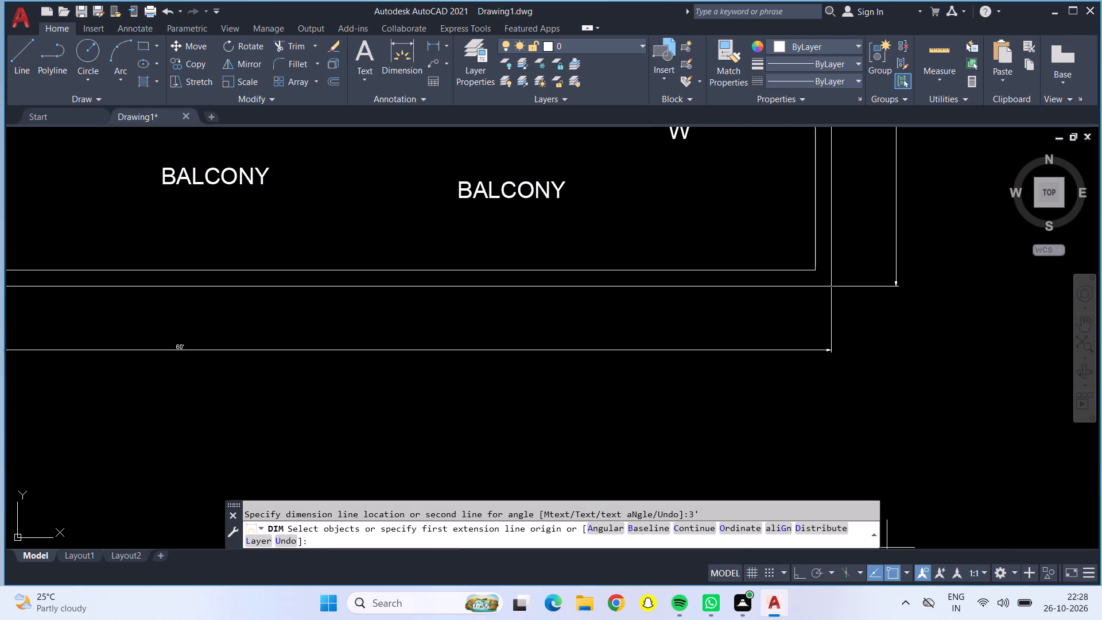
Dimension the first plan's full front edge below the lawns between its outer corners, with the dimension line offset 3'.
scroll(817, 619, down, 2)
scroll(798, 559, down, 2)
scroll(672, 421, down, 1)
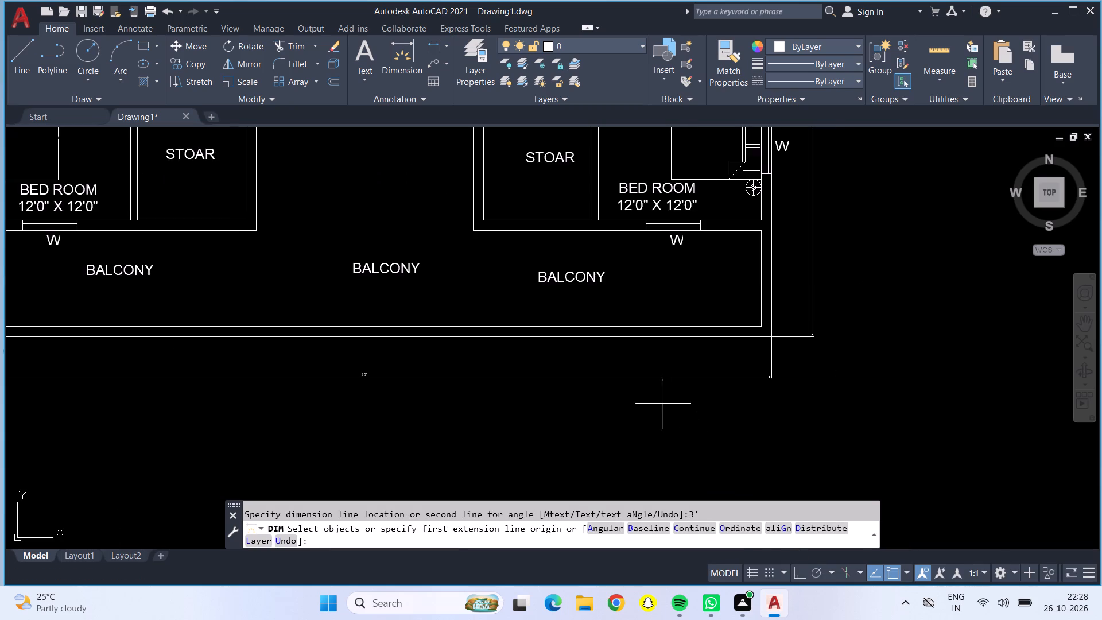
scroll(657, 402, down, 2)
middle_drag(280, 253, 593, 320)
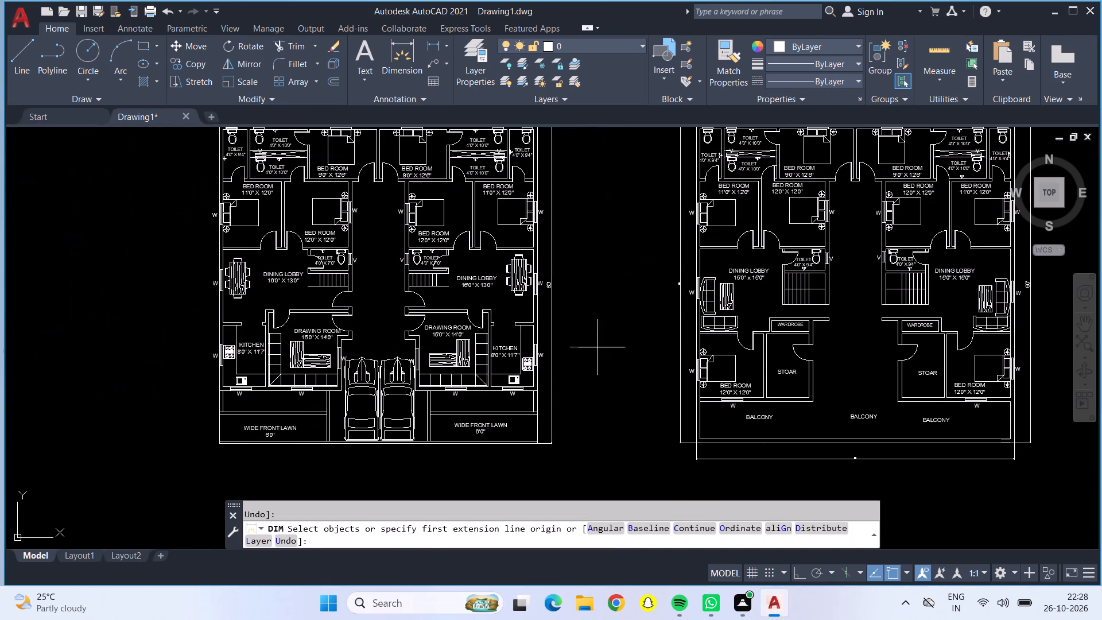
scroll(527, 475, up, 2)
middle_drag(515, 462, 728, 402)
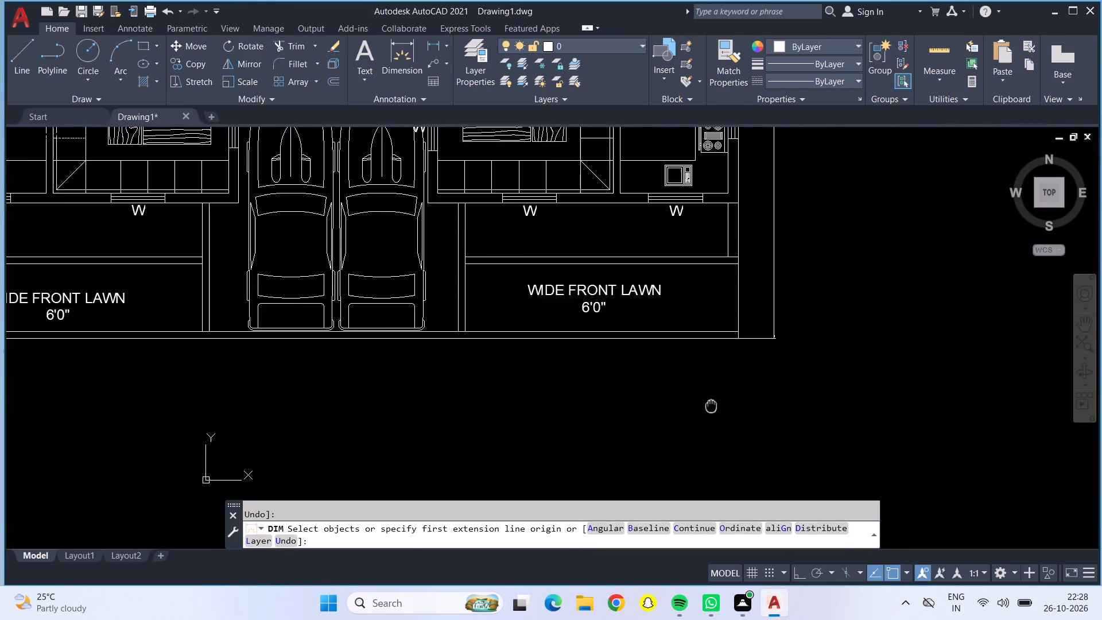
middle_drag(728, 402, 845, 412)
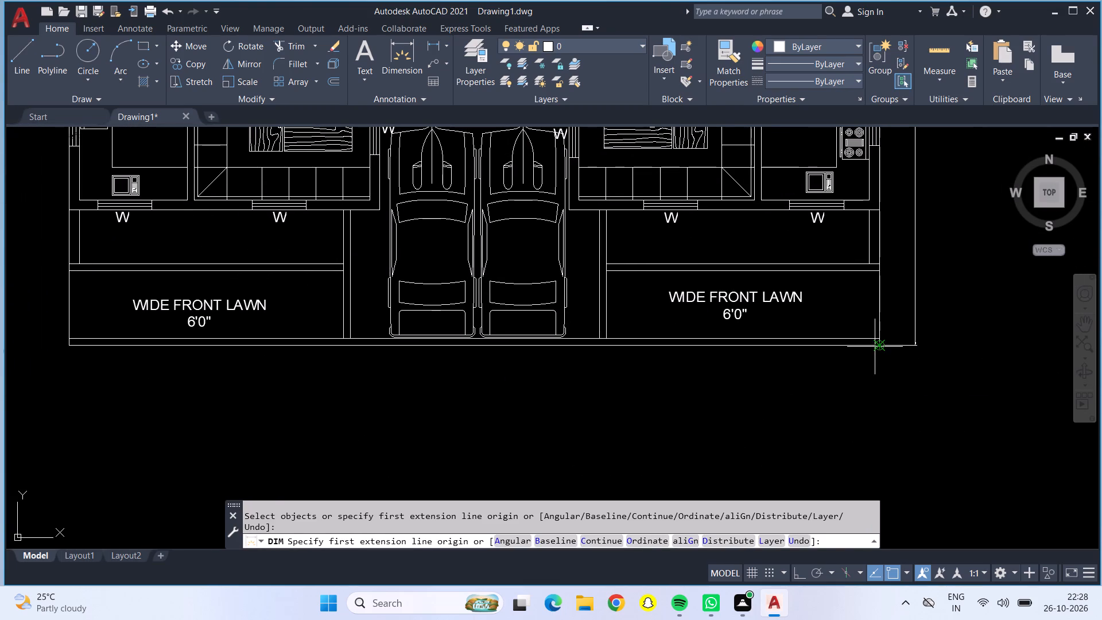
click(879, 347)
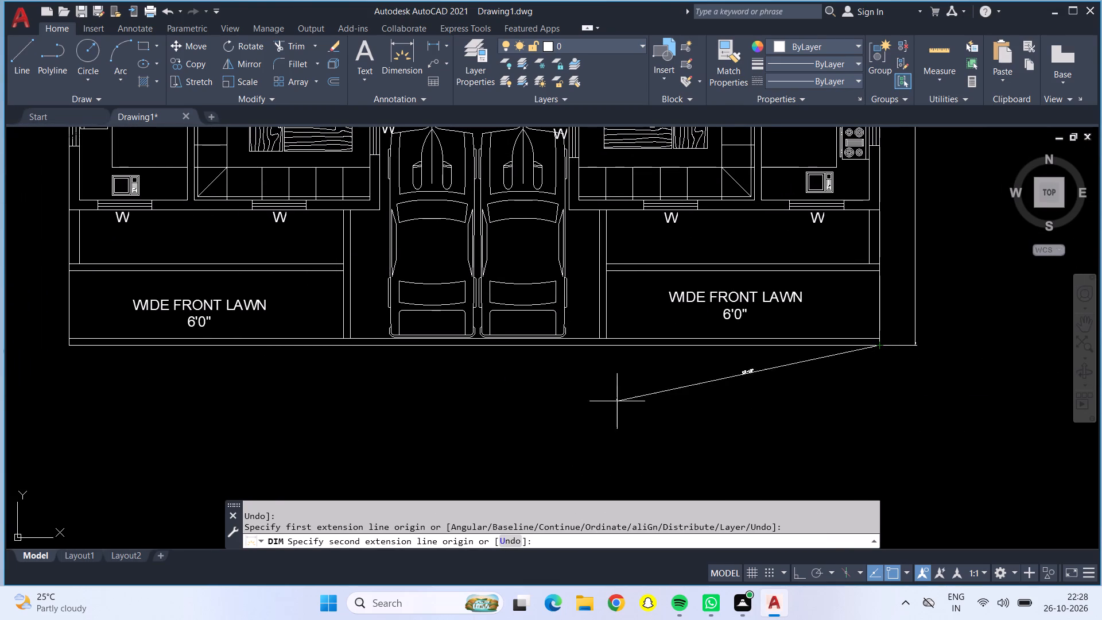
click(67, 343)
key(3)
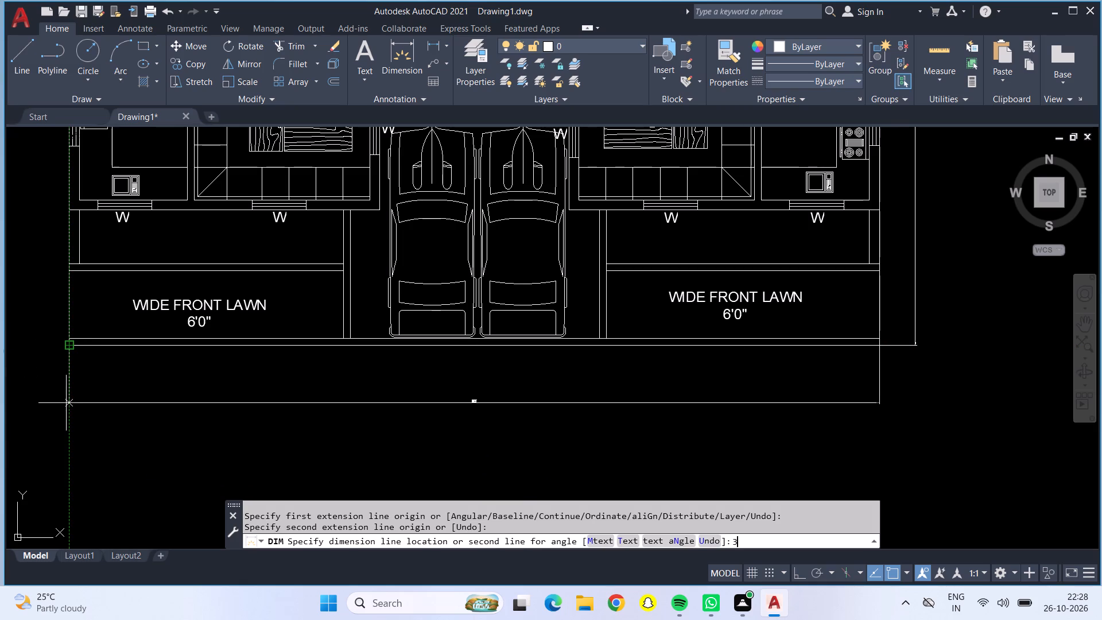
key(apostrophe)
key(Return)
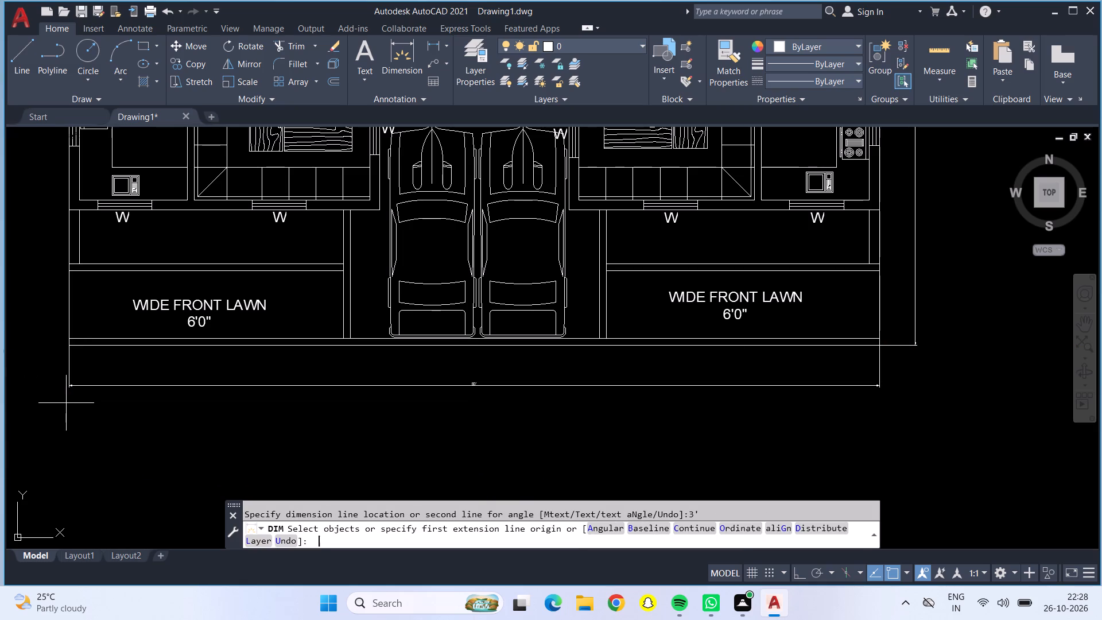
Dimension the first plan's full left side between its outer corners, with the dimension line offset 3'.
scroll(63, 354, up, 3)
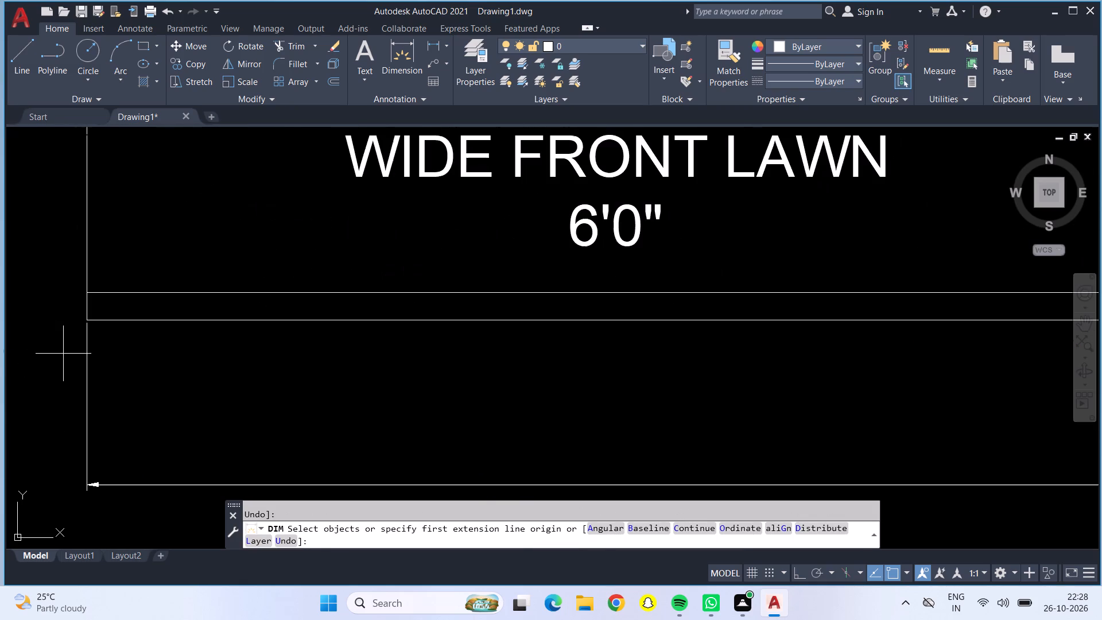
click(89, 319)
scroll(89, 307, down, 2)
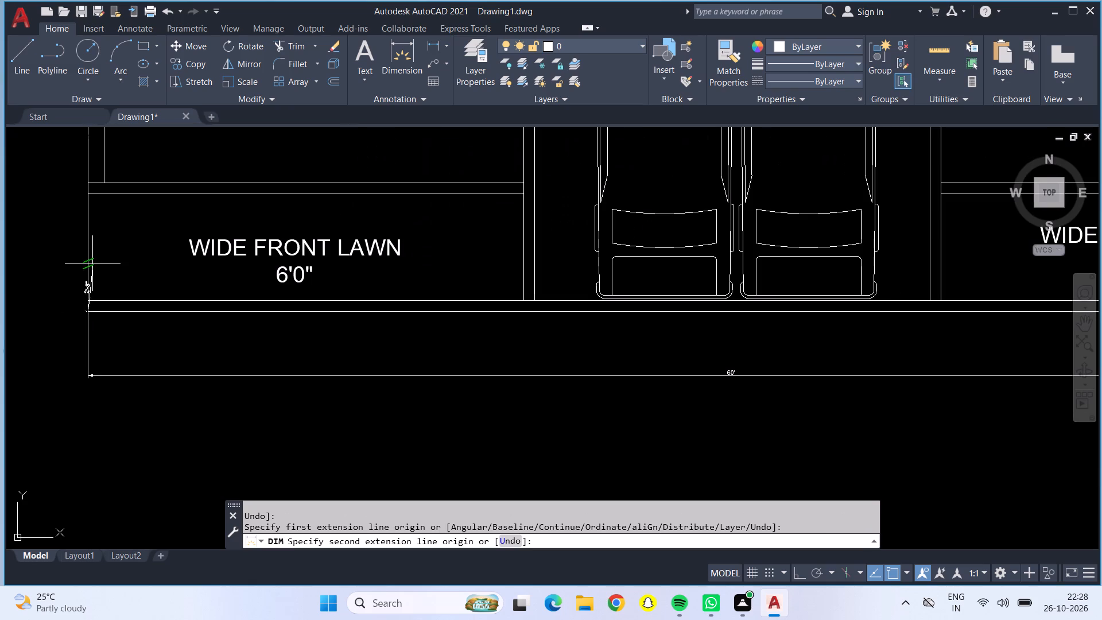
middle_drag(92, 261, 109, 495)
scroll(109, 495, down, 2)
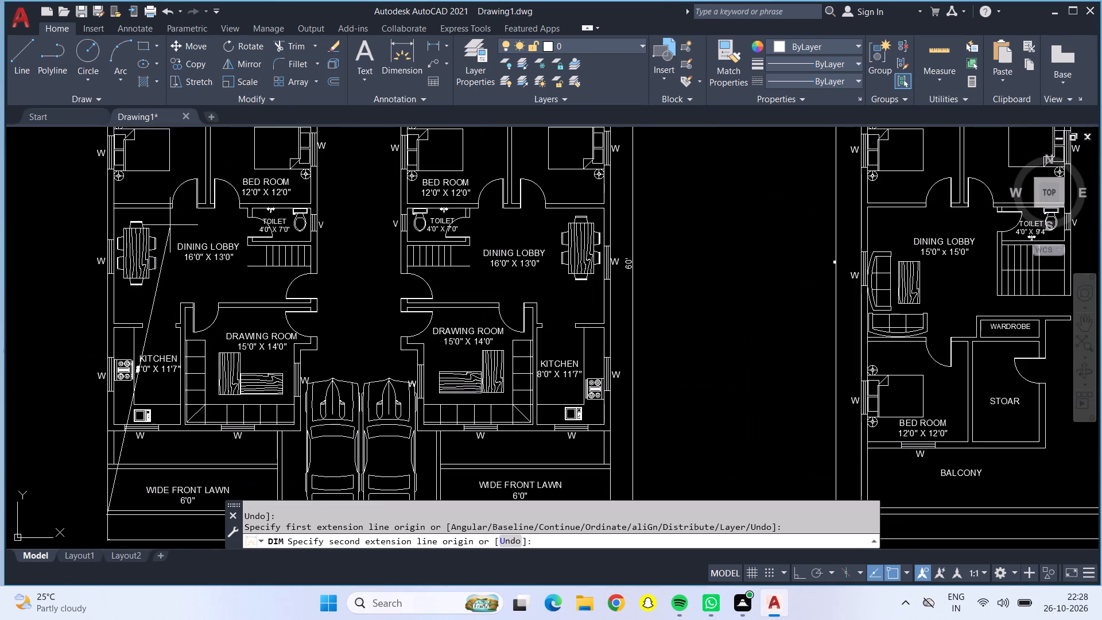
middle_drag(158, 189, 194, 423)
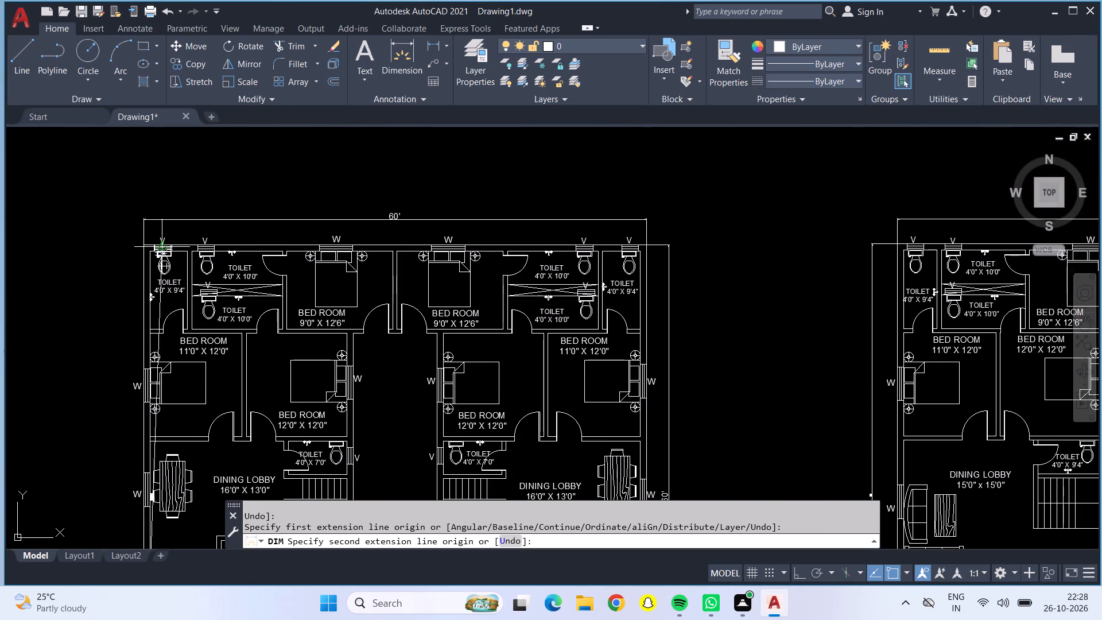
scroll(135, 242, up, 2)
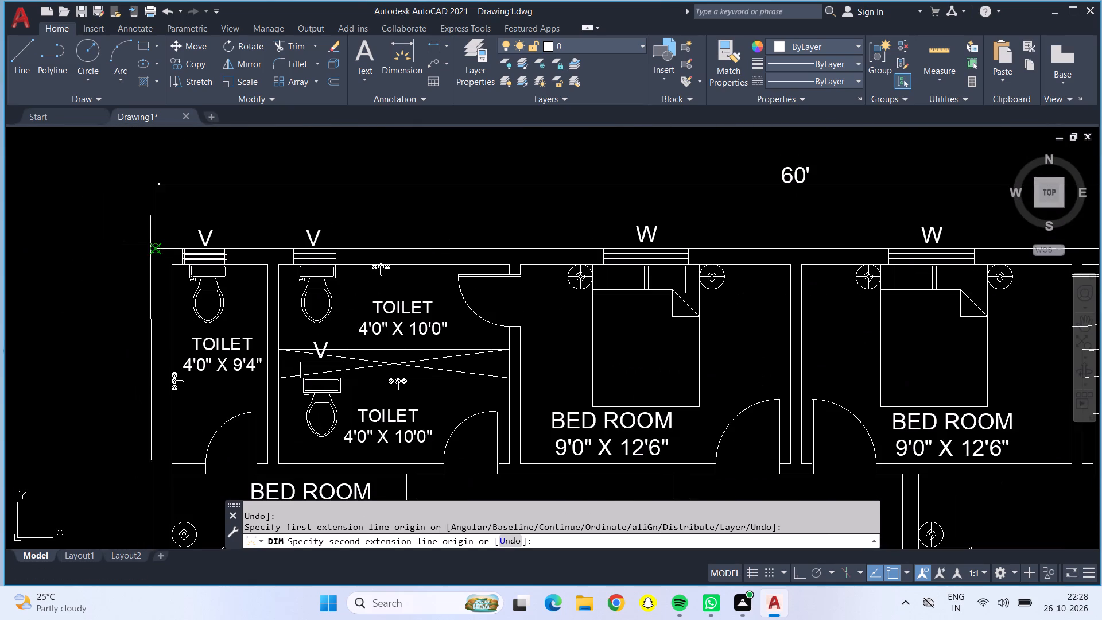
scroll(153, 253, up, 4)
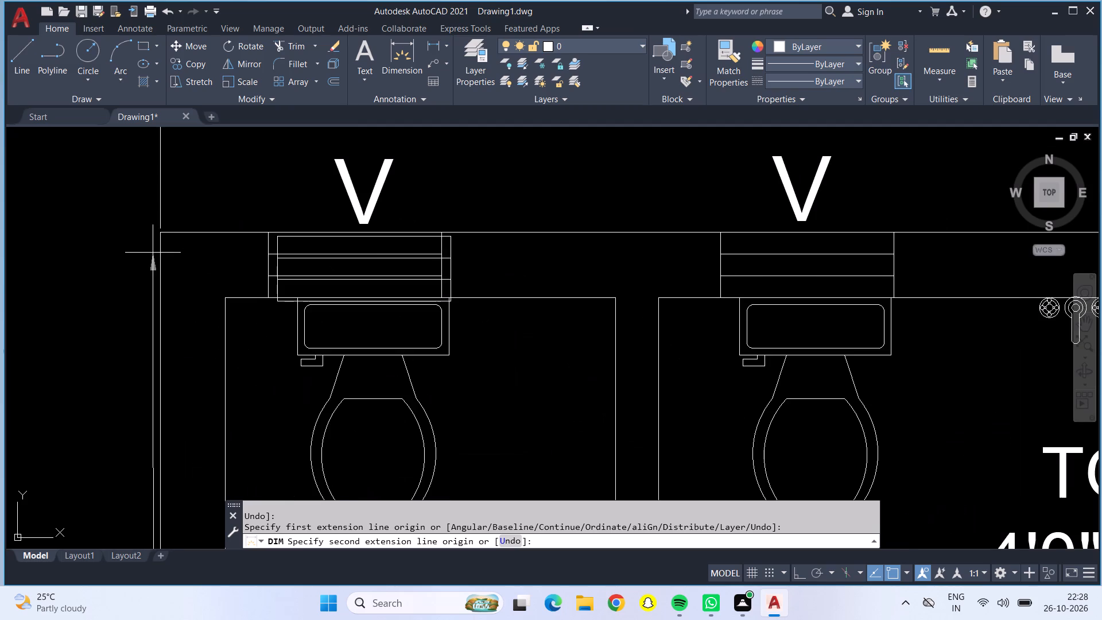
click(159, 231)
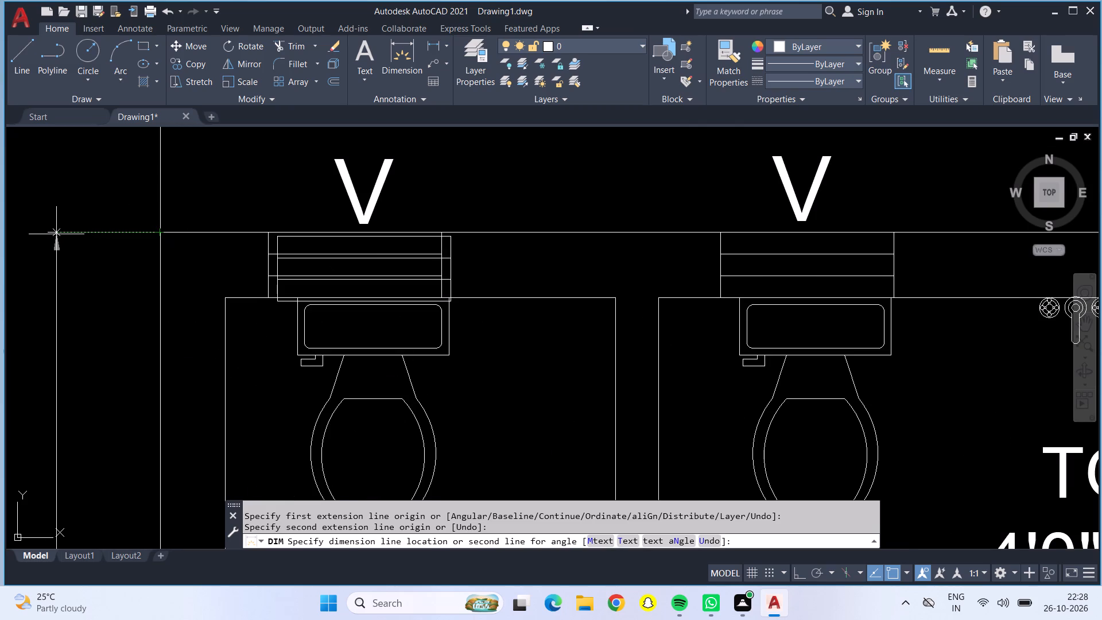
key(3)
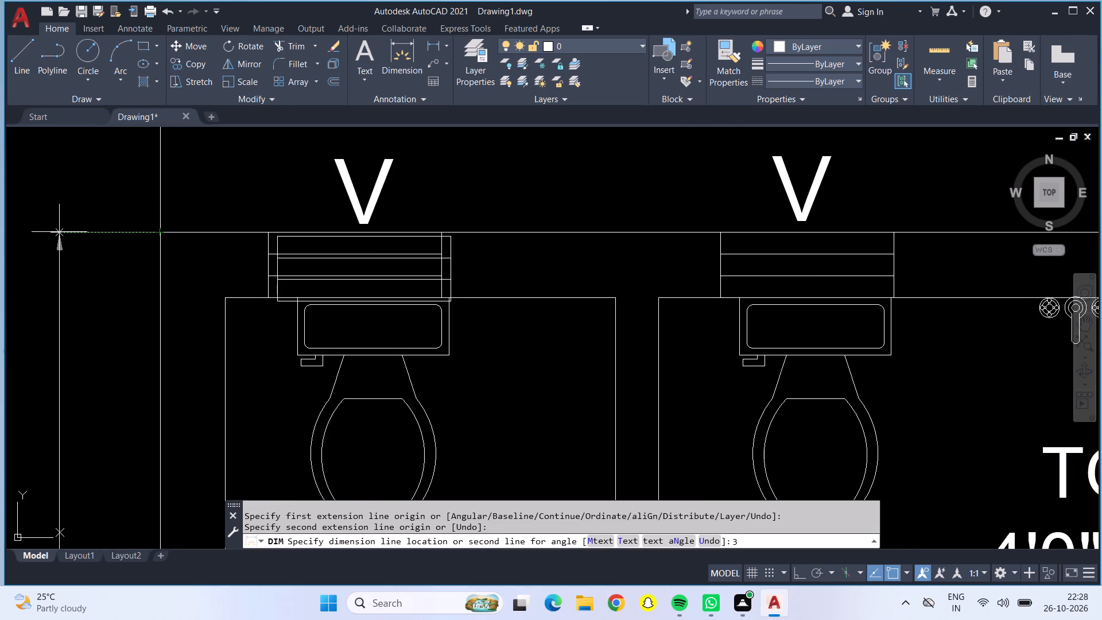
key(apostrophe)
key(Return)
key(Return)
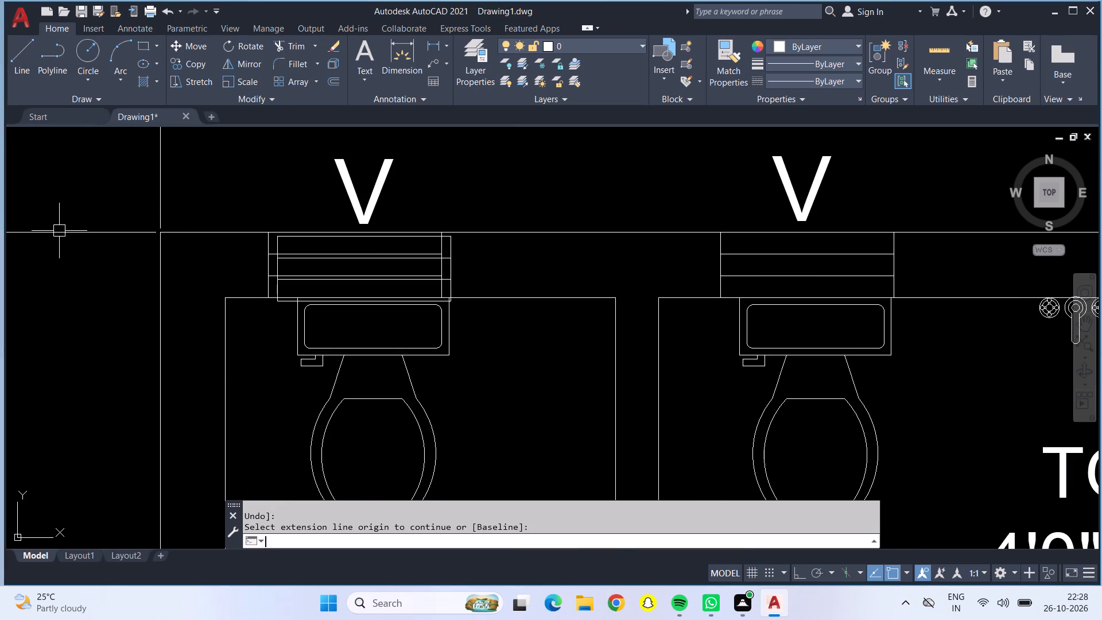
Re-enter the first plan's left overall dimension text as 60' at a text height of 9".
scroll(91, 270, down, 3)
scroll(344, 235, down, 1)
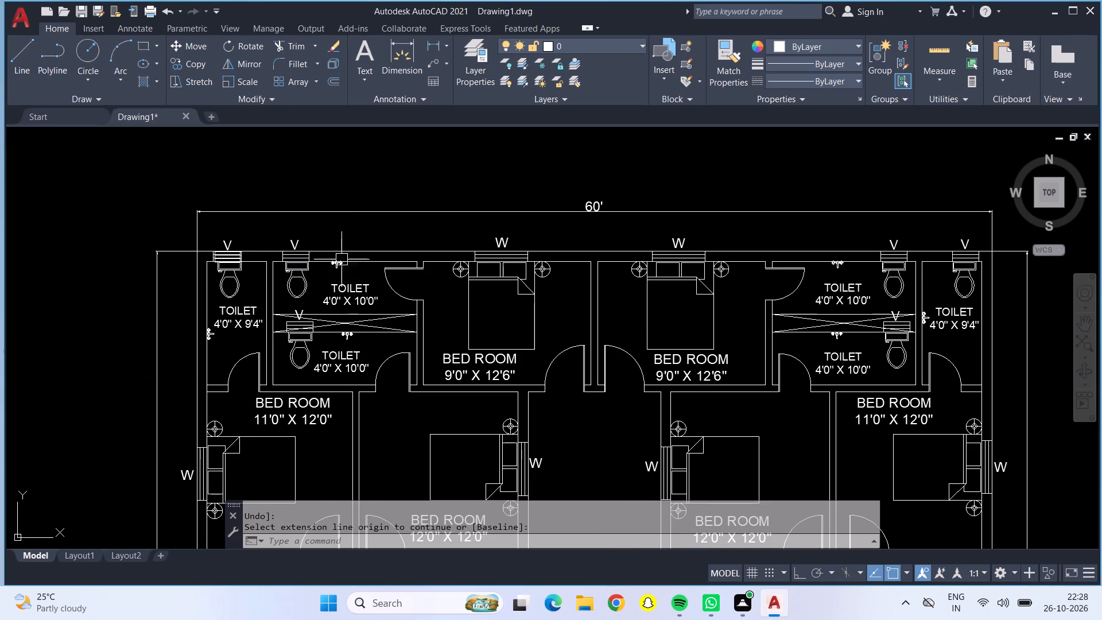
middle_drag(396, 472, 401, 219)
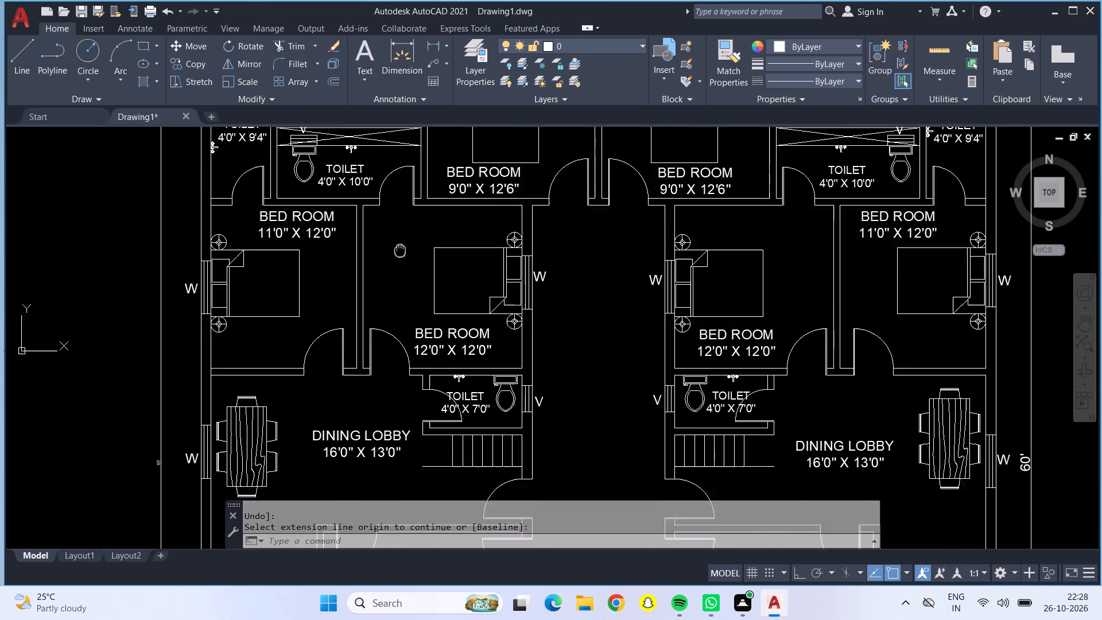
middle_drag(401, 219, 403, 193)
scroll(168, 371, up, 4)
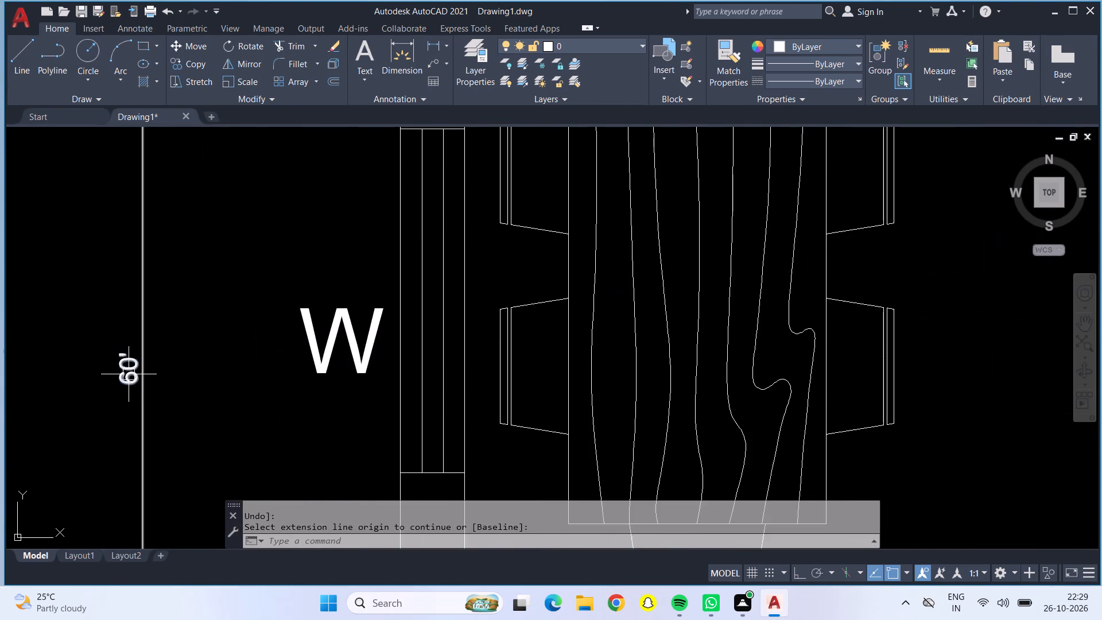
scroll(128, 374, up, 3)
double_click(129, 356)
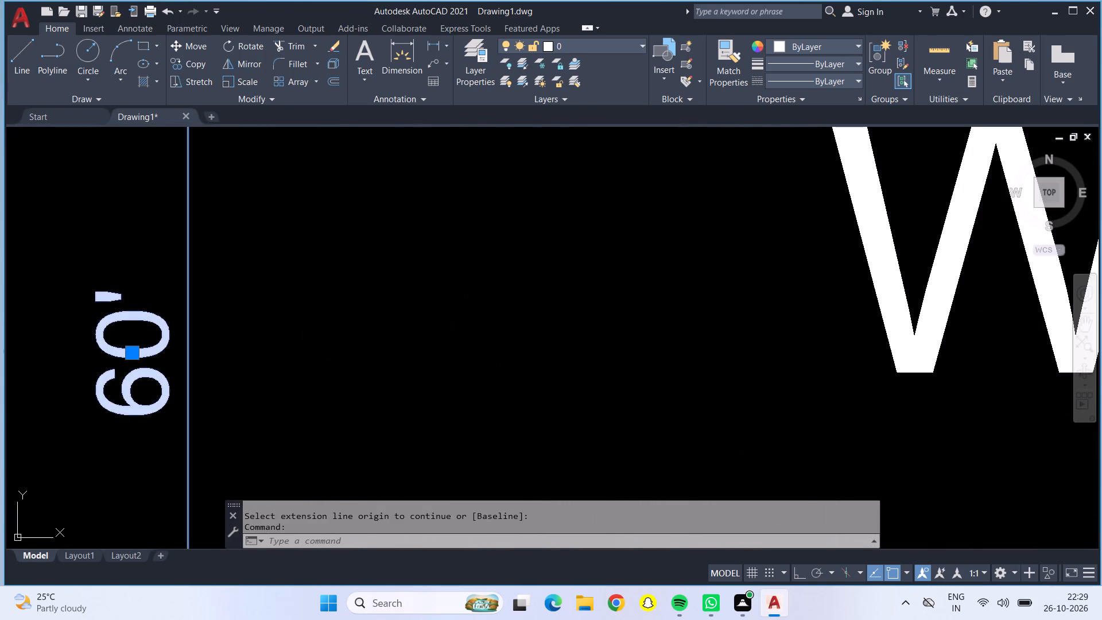
click(187, 363)
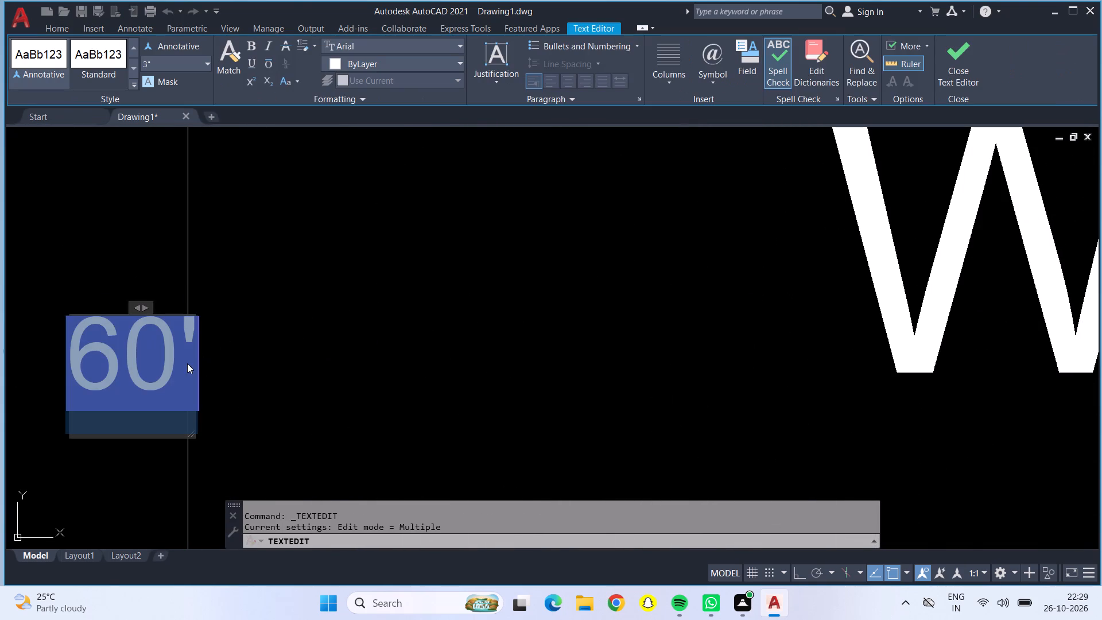
key(BackSpace)
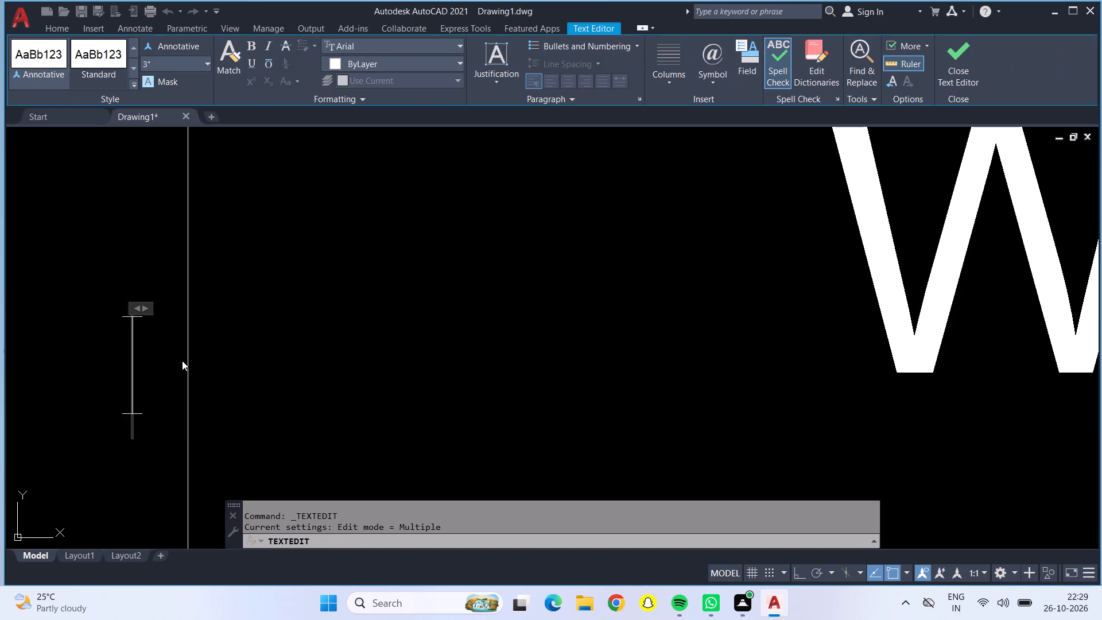
click(208, 64)
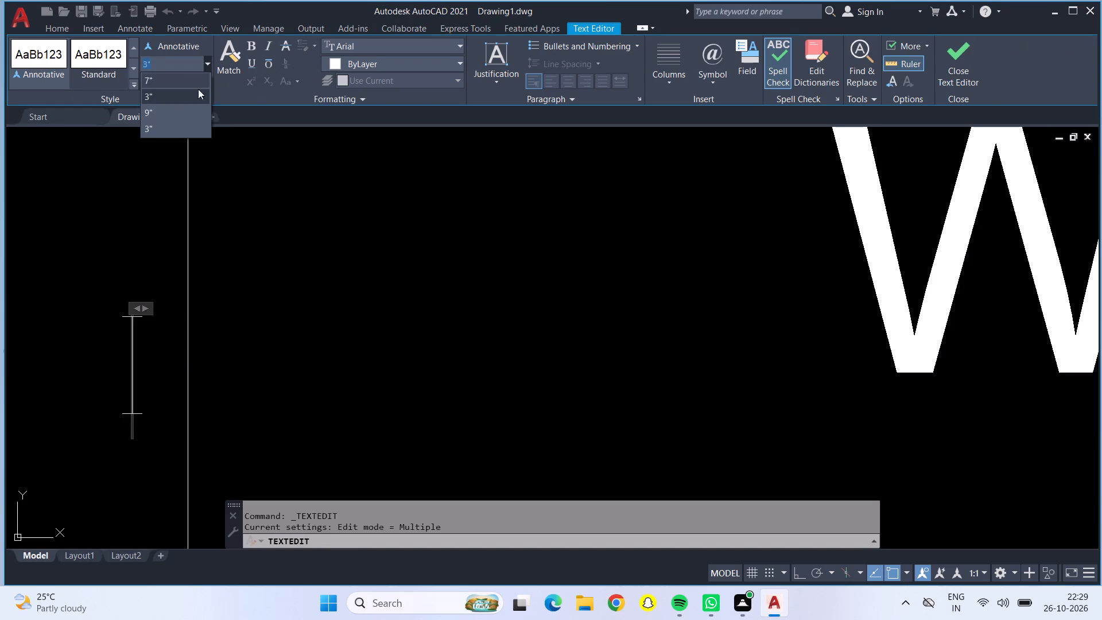
click(188, 115)
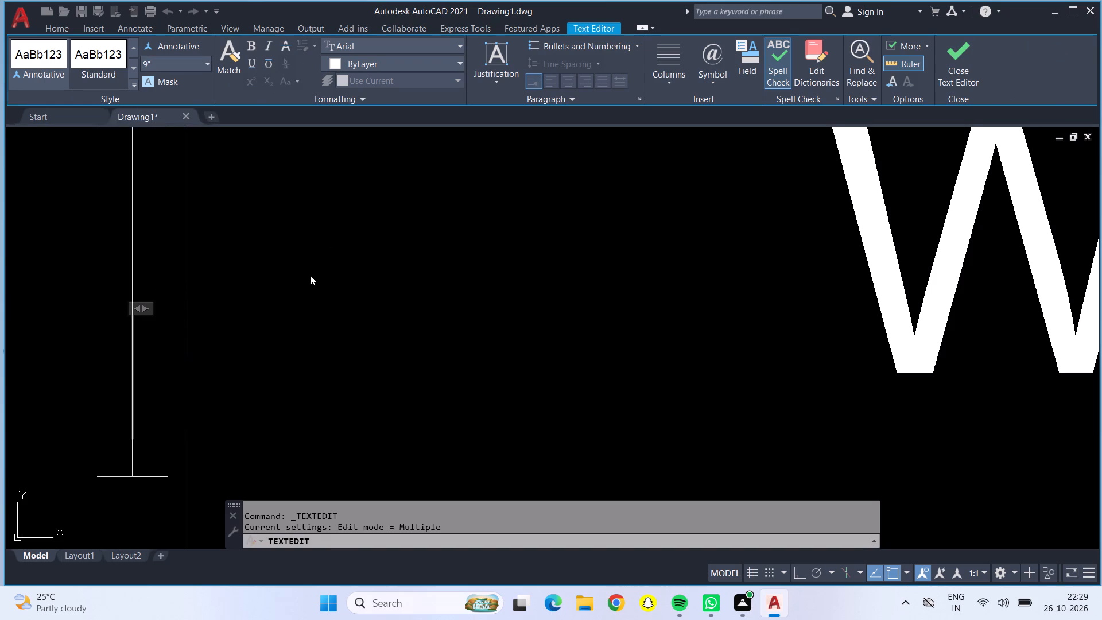
text(60')
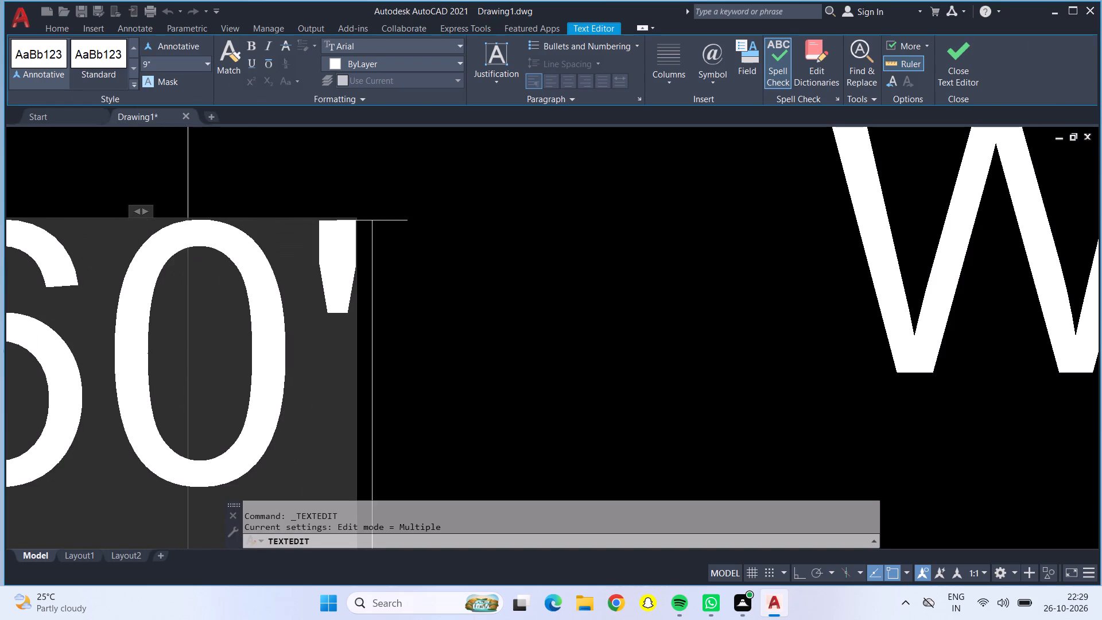
click(407, 311)
Re-enter the first plan's front overall dimension text, below the lawns, as 60' with a 9" text height.
scroll(409, 312, down, 8)
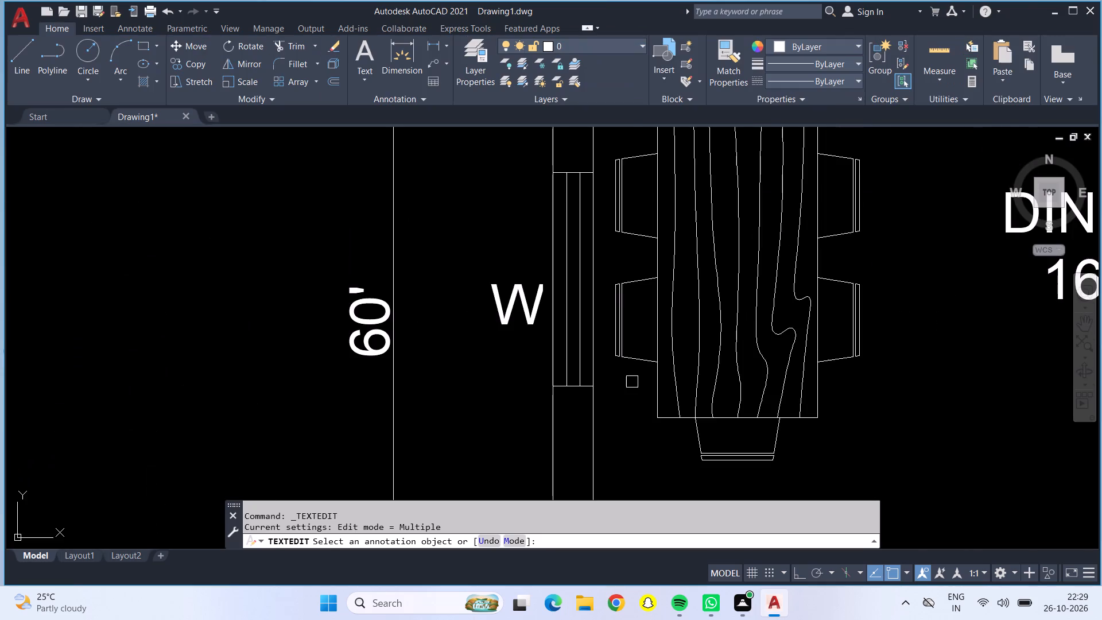
scroll(729, 398, down, 3)
middle_drag(793, 414, 565, 121)
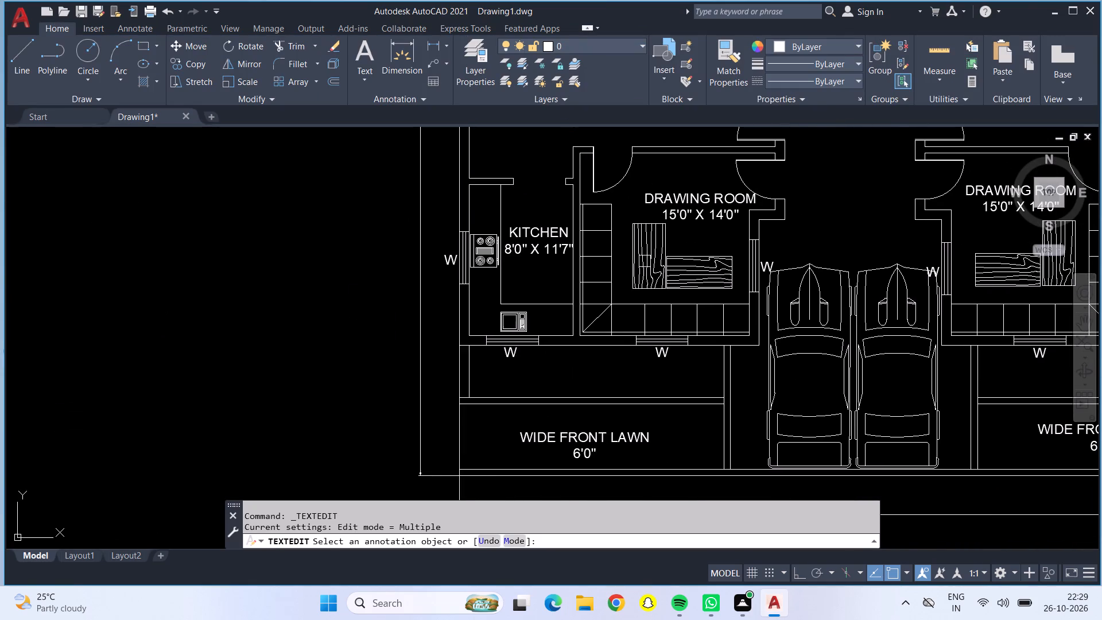
middle_drag(694, 435, 516, 322)
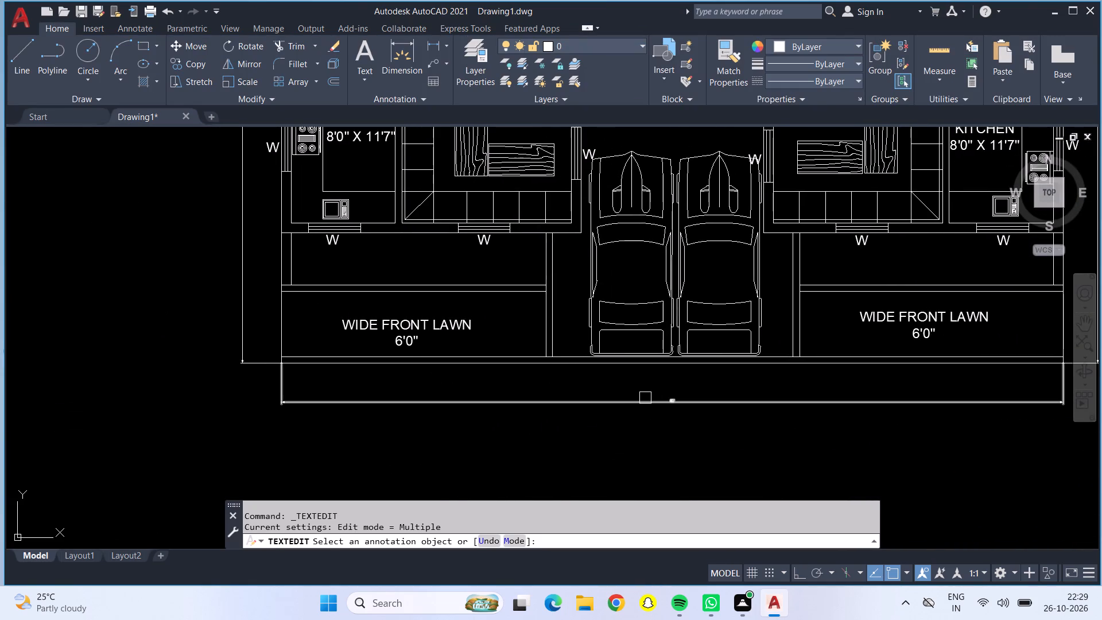
scroll(677, 396, up, 4)
scroll(625, 433, up, 3)
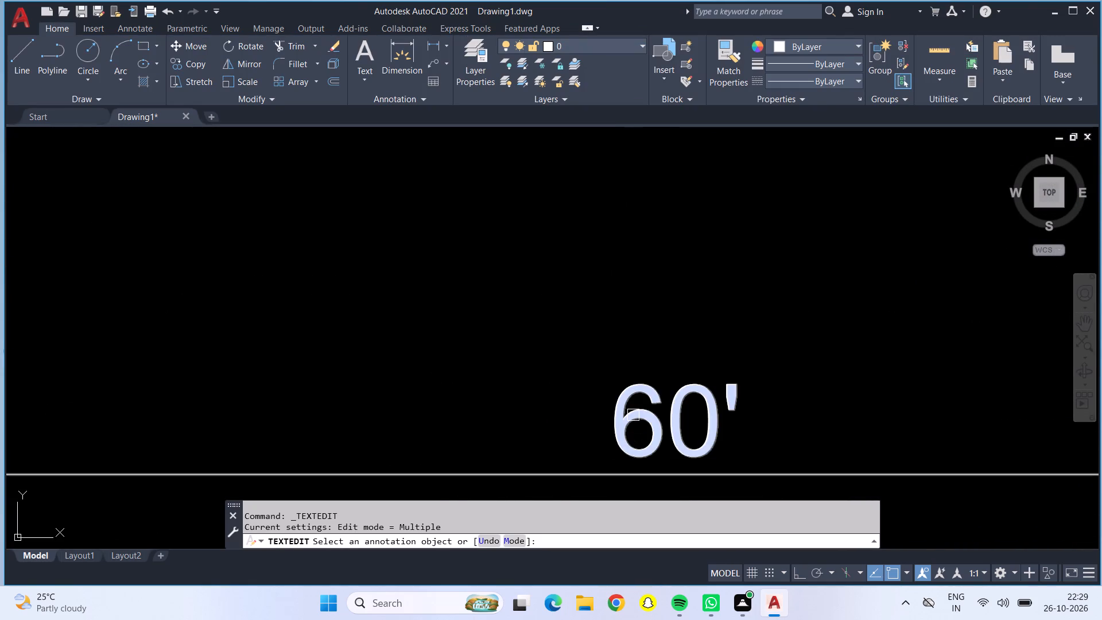
click(633, 415)
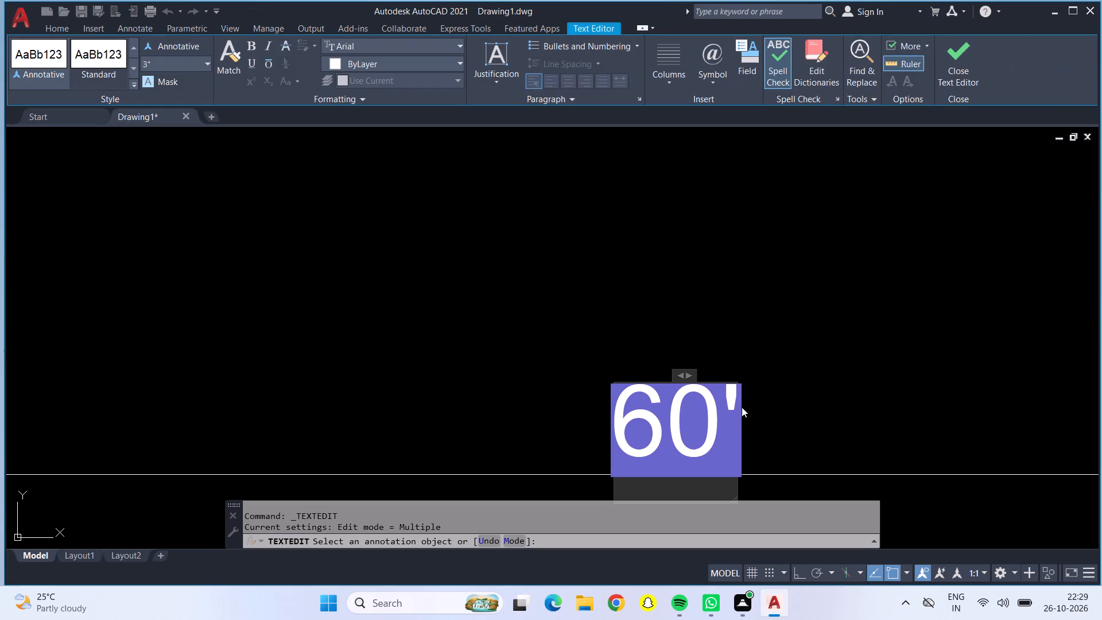
click(727, 419)
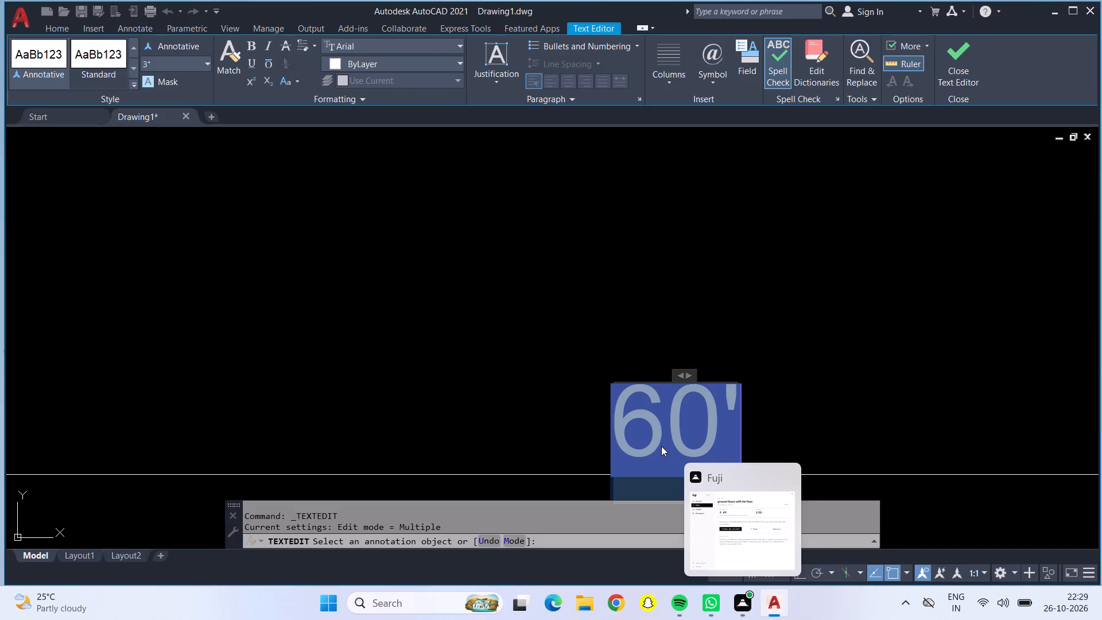
key(BackSpace)
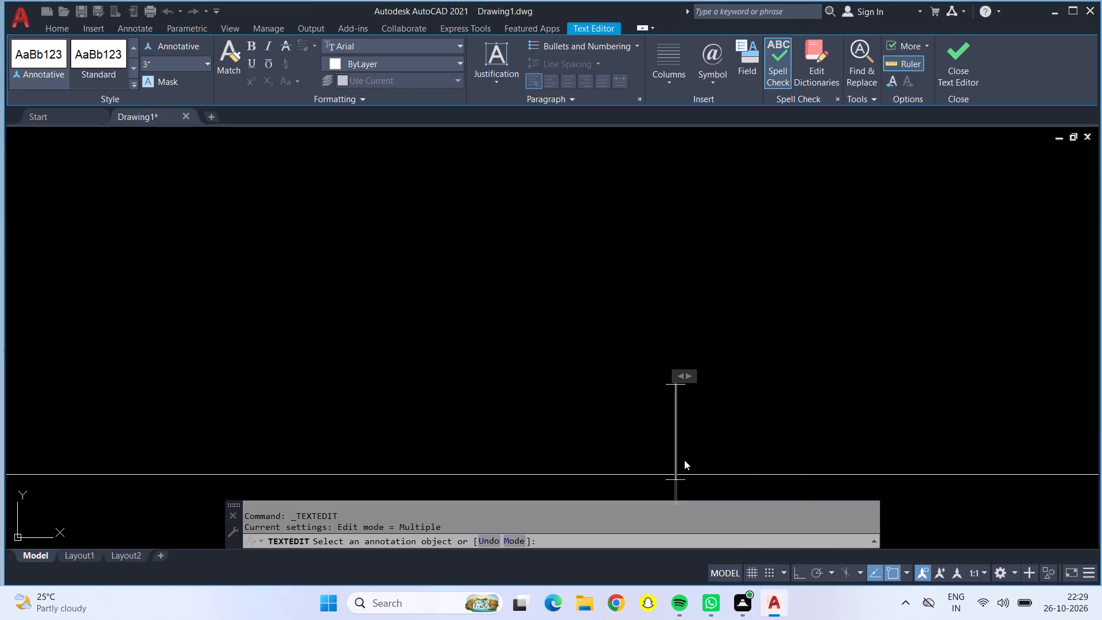
click(209, 67)
click(199, 108)
text(60')
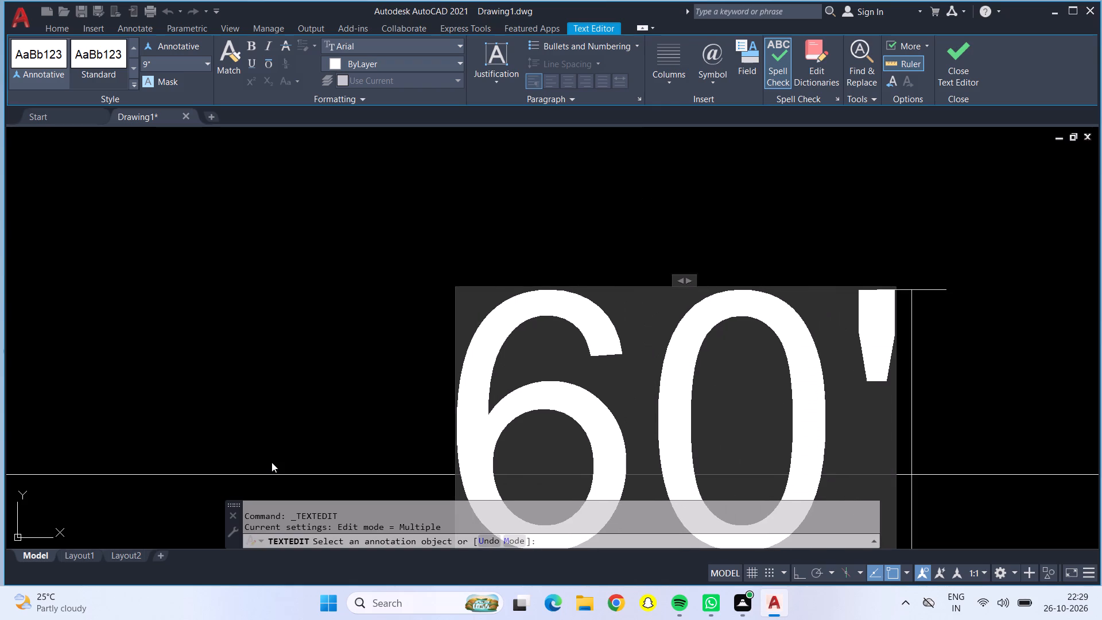
click(271, 462)
Re-enter the second plan's front overall dimension text, below the balconies, as 60' with a 9" text height.
scroll(302, 386, down, 5)
scroll(359, 387, down, 2)
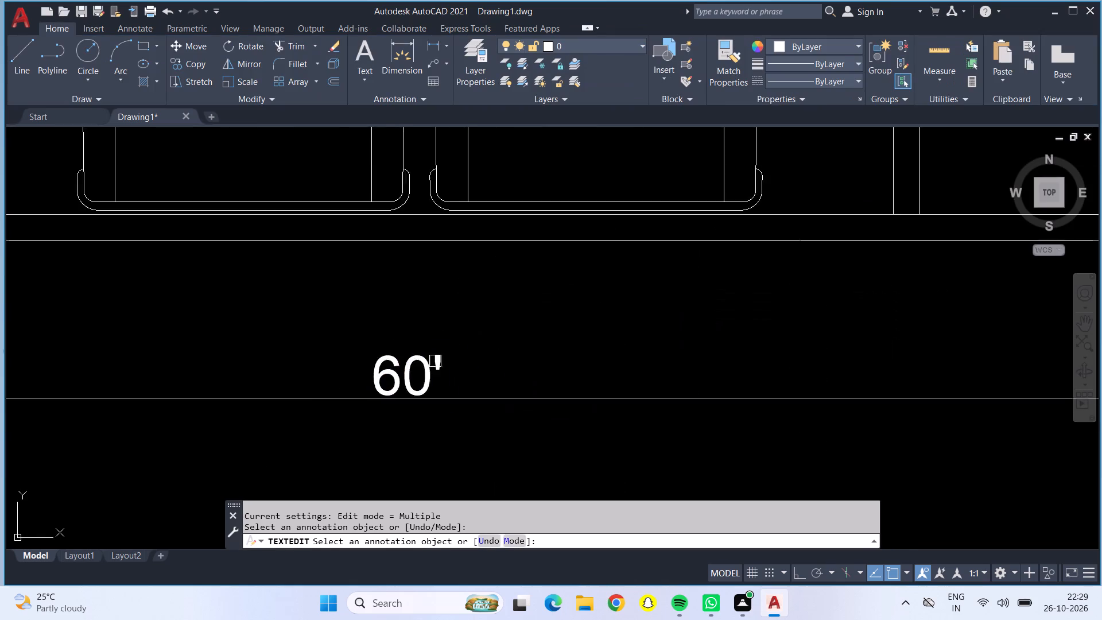
scroll(476, 347, down, 3)
middle_drag(611, 416, 324, 433)
scroll(317, 432, down, 2)
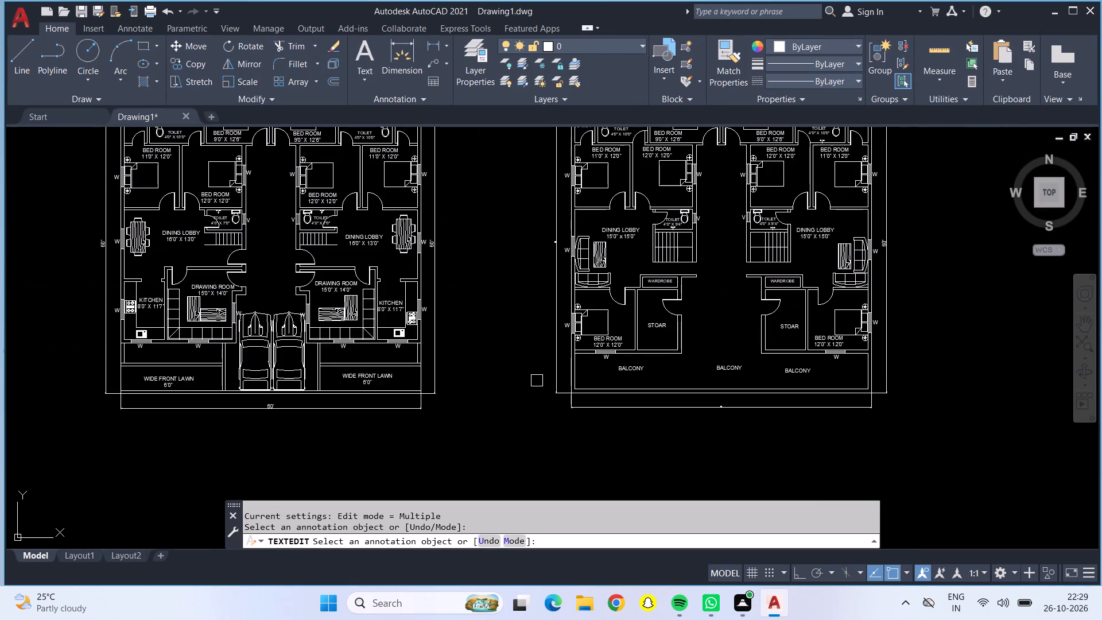
scroll(727, 411, up, 1)
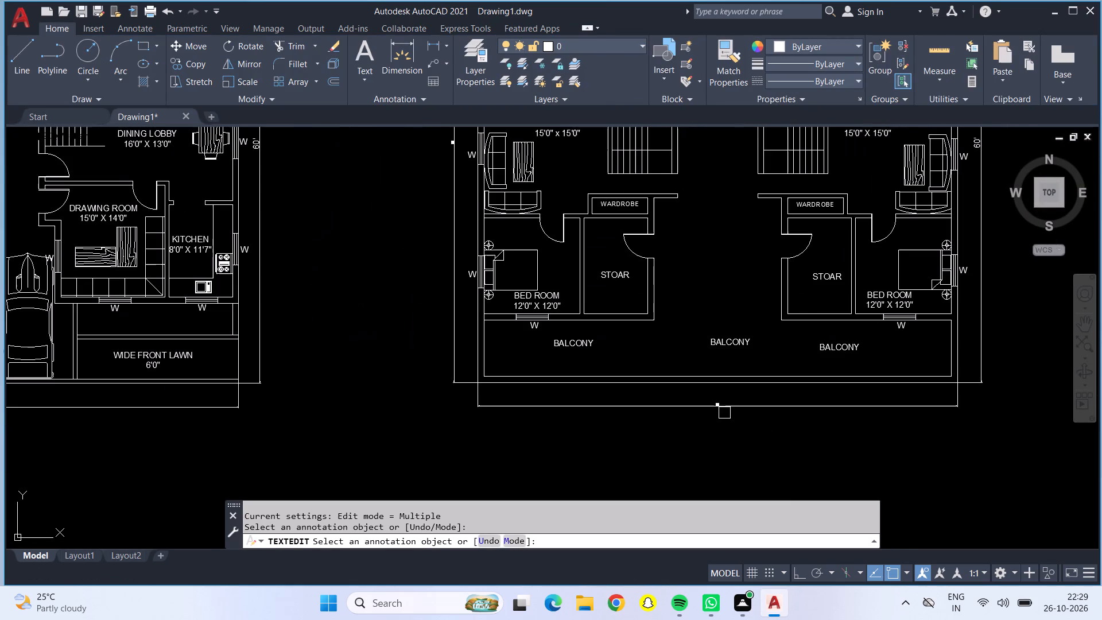
scroll(713, 424, up, 1)
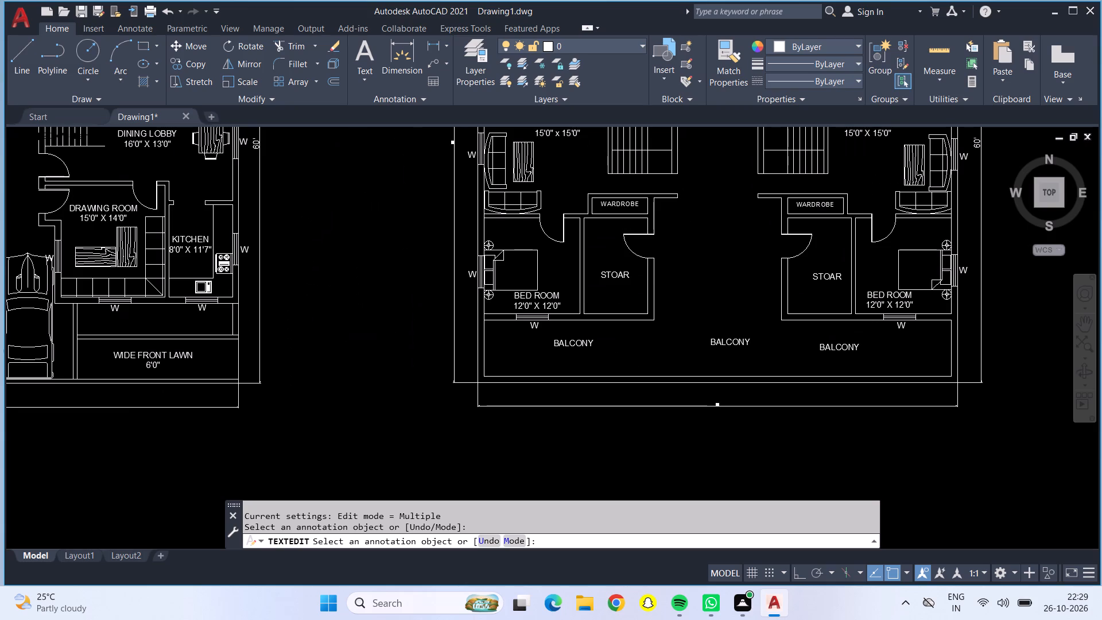
scroll(713, 425, up, 3)
scroll(738, 298, up, 4)
double_click(738, 293)
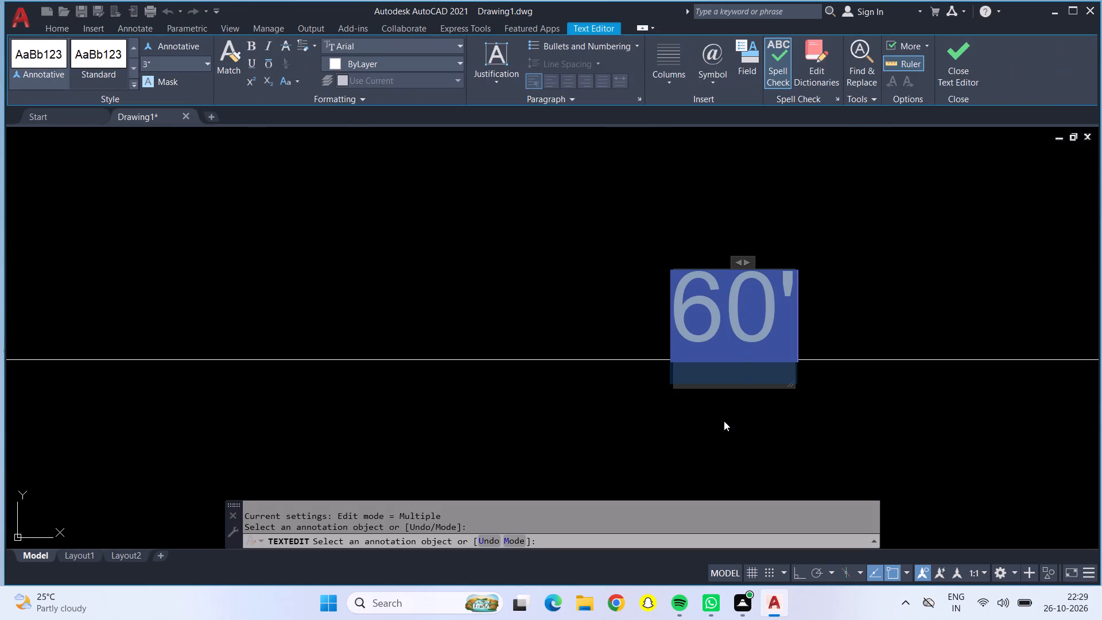
key(BackSpace)
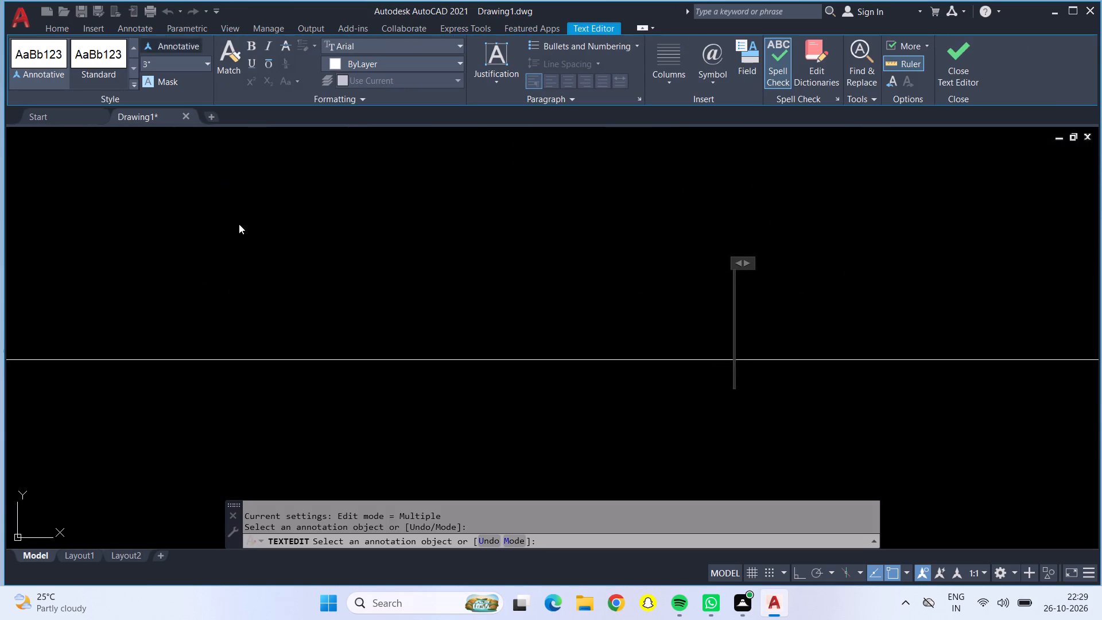
click(209, 68)
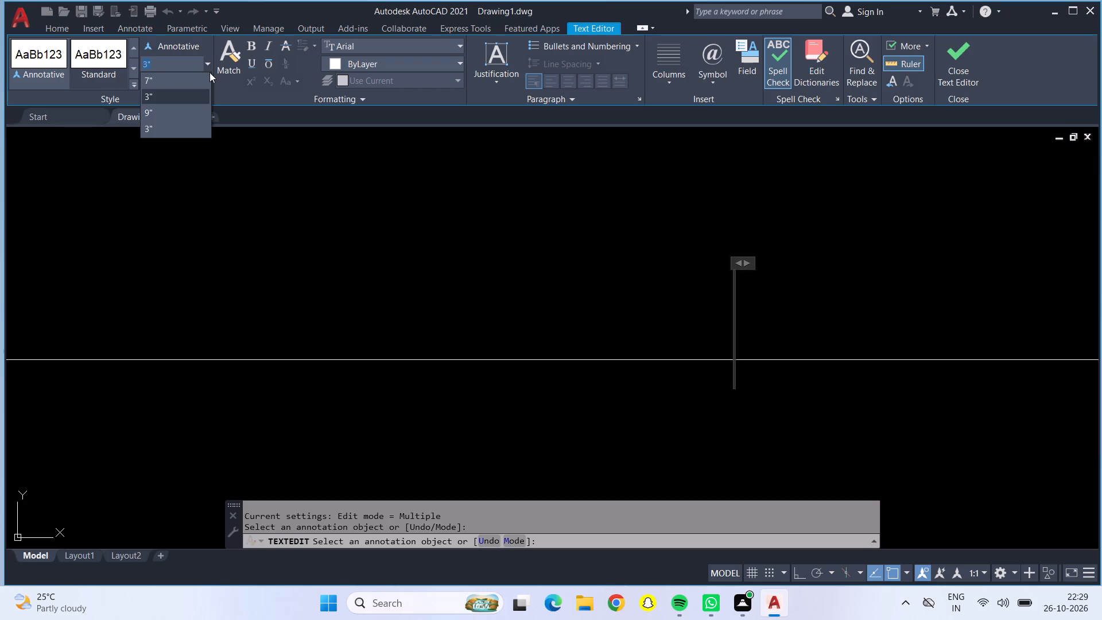
click(195, 108)
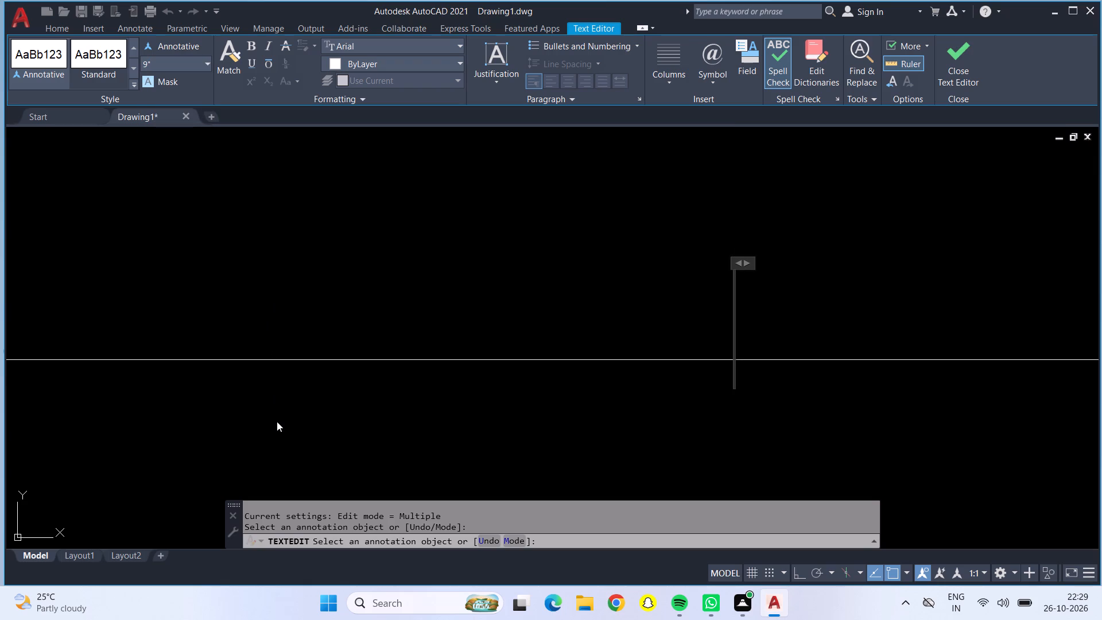
key(6)
key(0)
key(apostrophe)
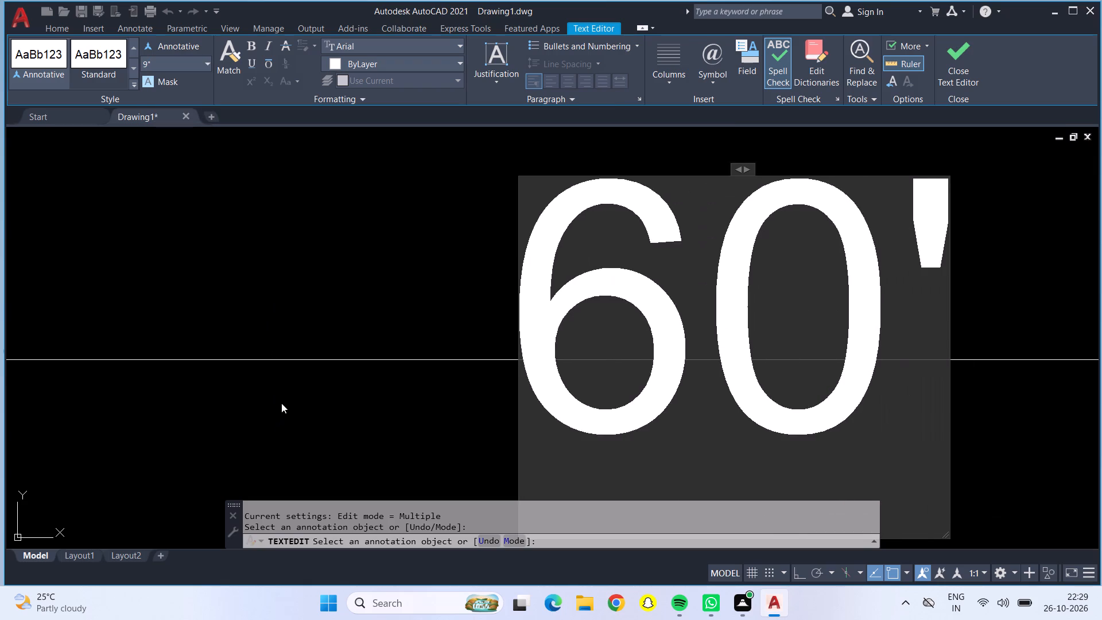
click(324, 291)
Re-enter the second plan's left overall dimension text as 60' at a text height of 9" and finish text editing.
scroll(324, 291, down, 5)
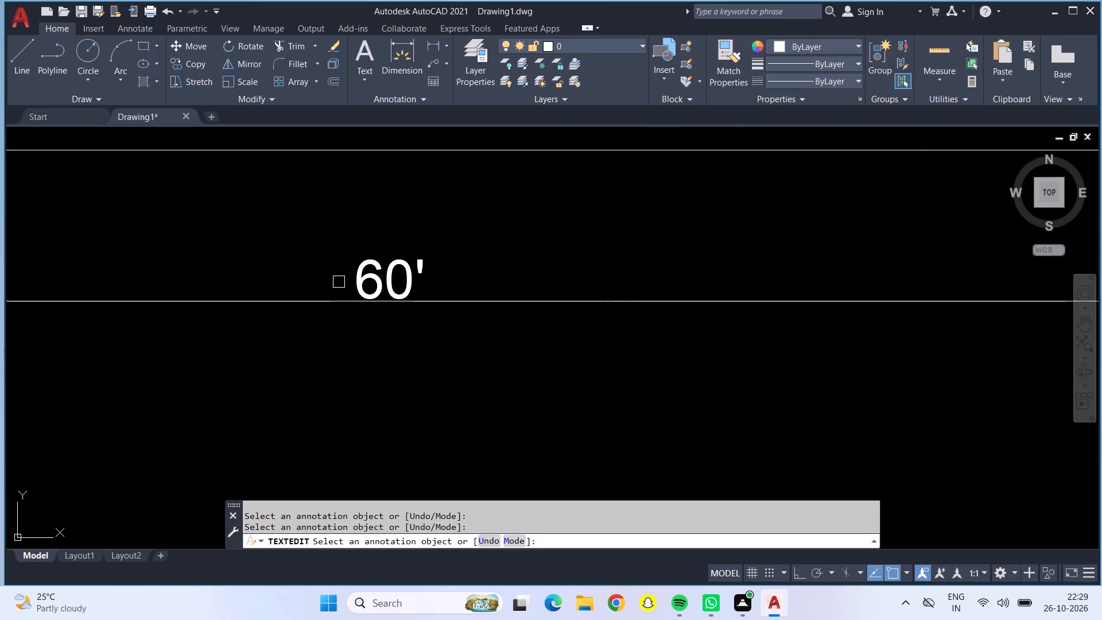
scroll(339, 282, down, 2)
middle_drag(332, 257, 524, 619)
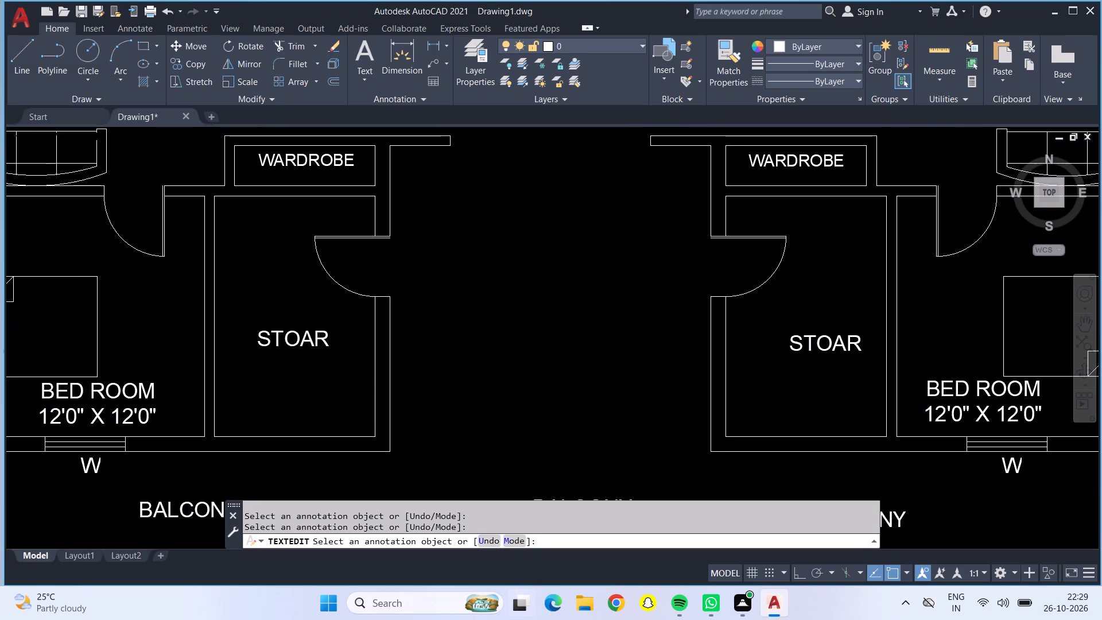
scroll(492, 538, down, 2)
scroll(477, 347, down, 2)
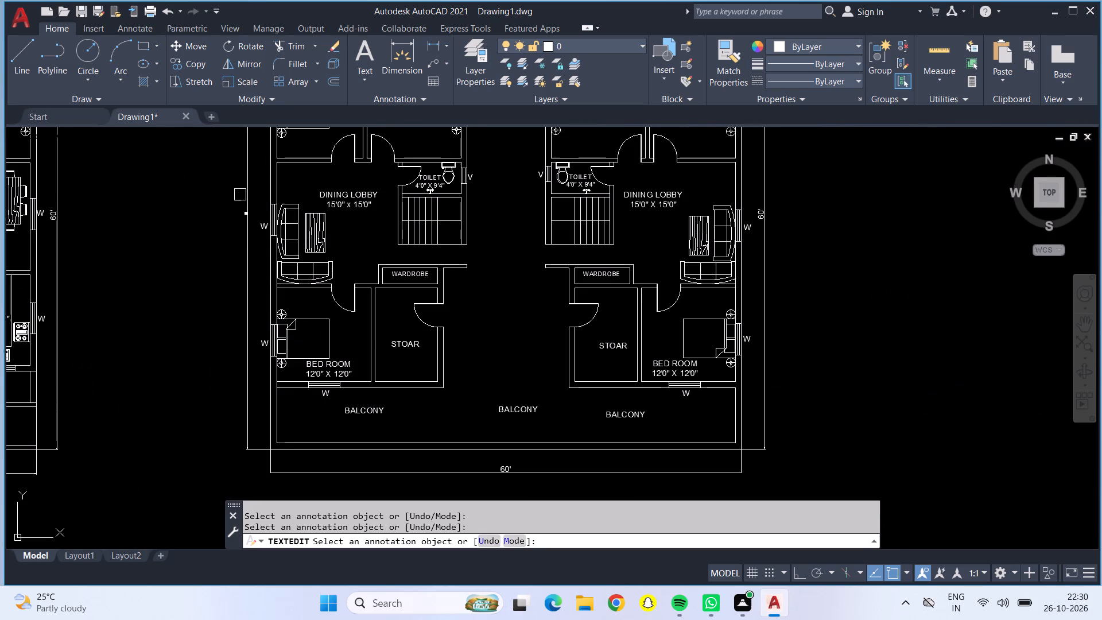
scroll(236, 202, up, 4)
scroll(287, 273, up, 3)
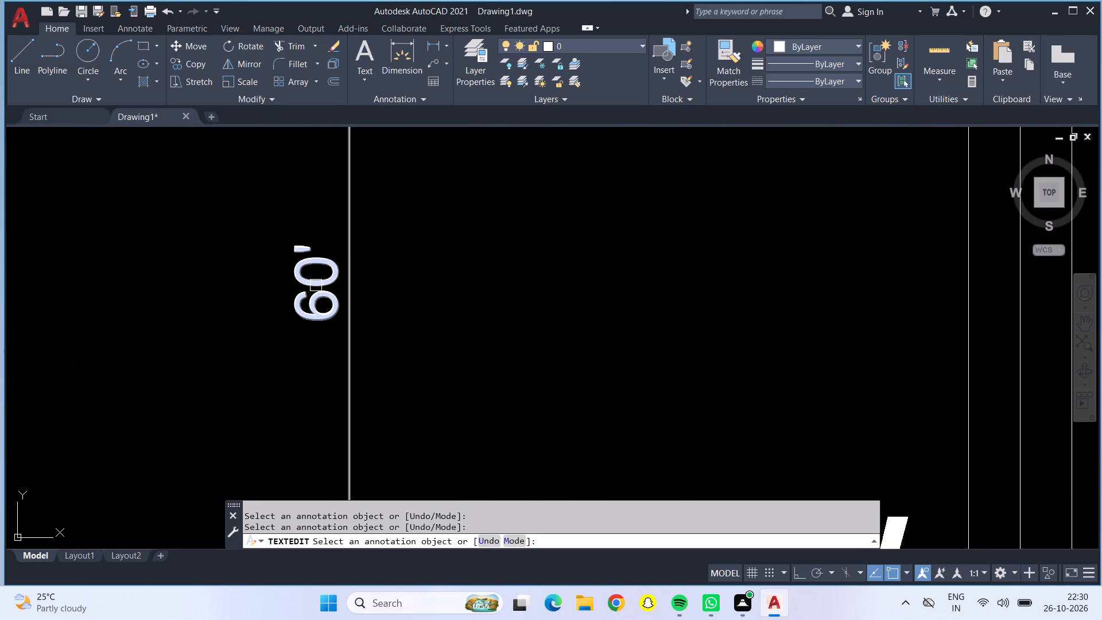
double_click(316, 285)
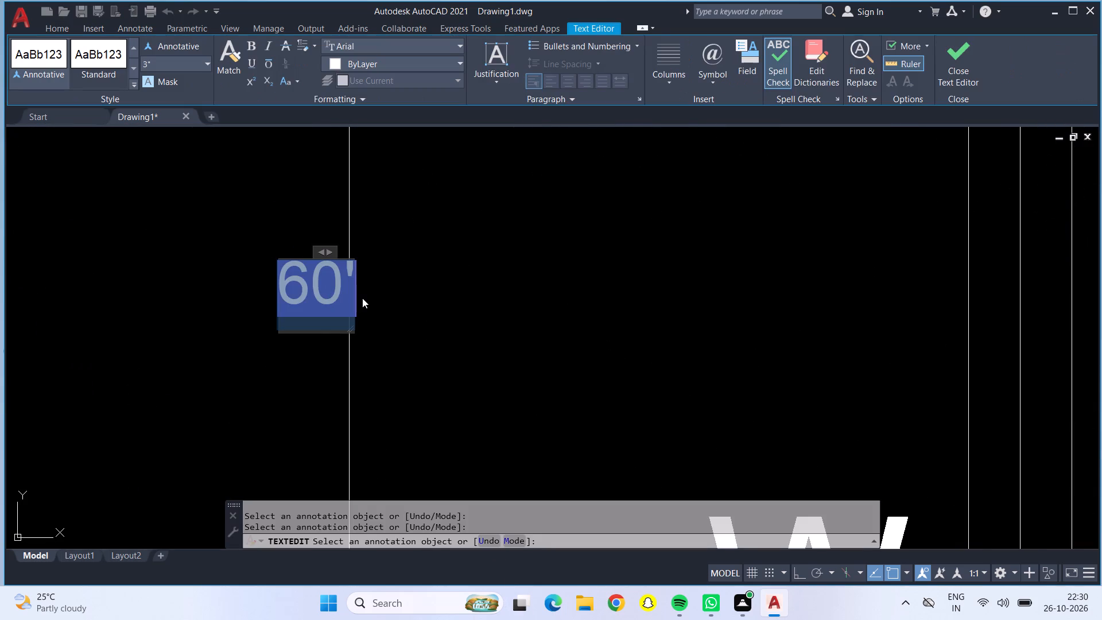
key(BackSpace)
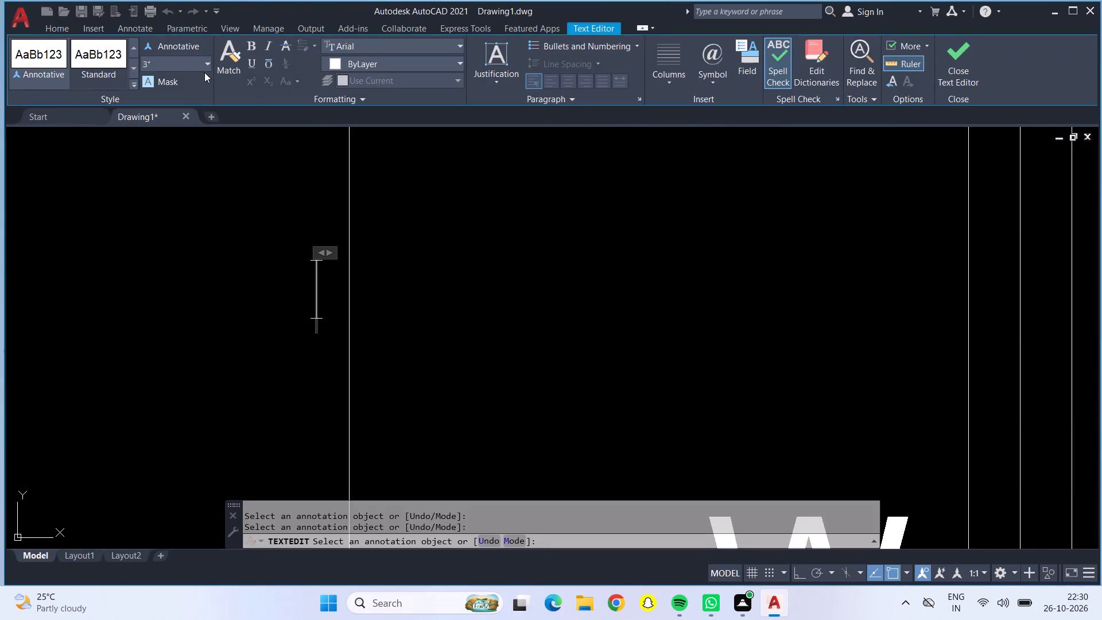
click(209, 62)
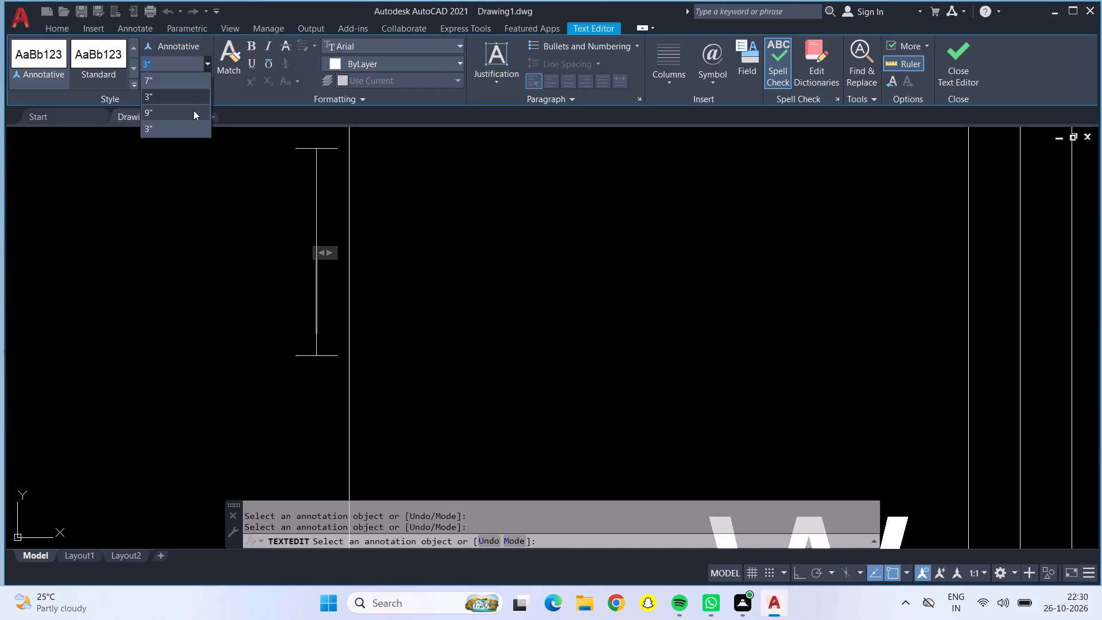
click(193, 110)
key(6)
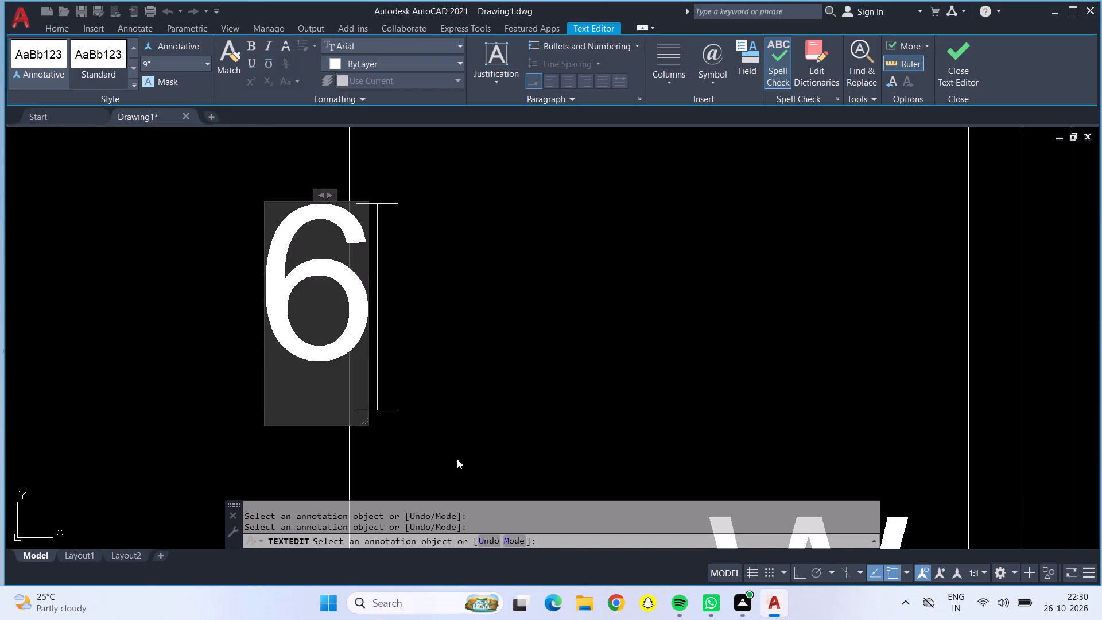
key(0)
key(apostrophe)
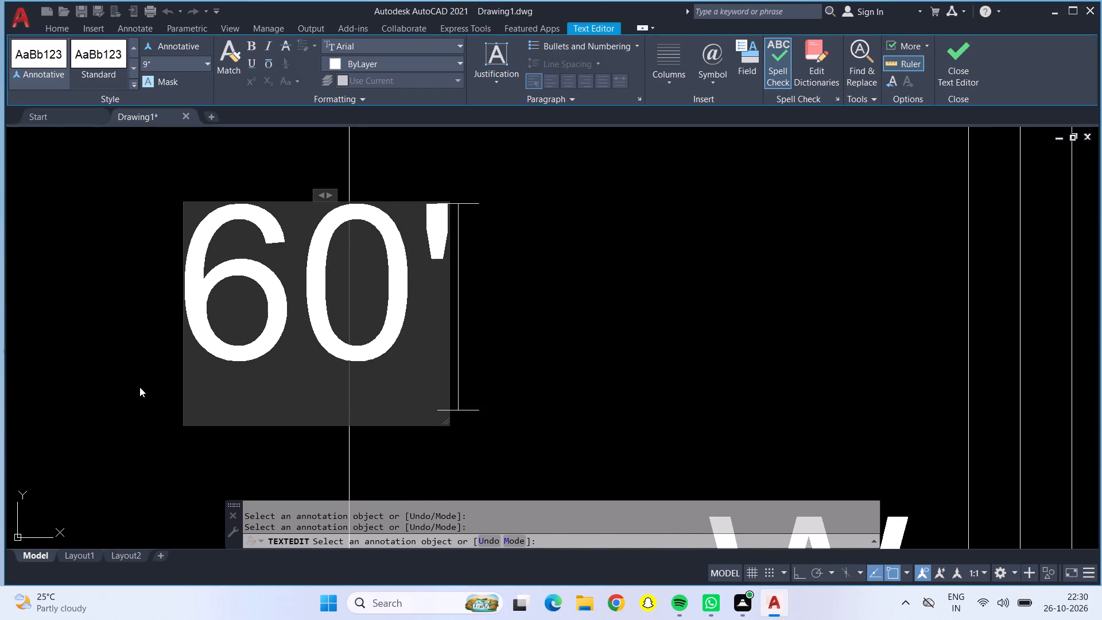
click(139, 387)
scroll(139, 389, down, 3)
scroll(282, 382, down, 3)
scroll(338, 378, down, 3)
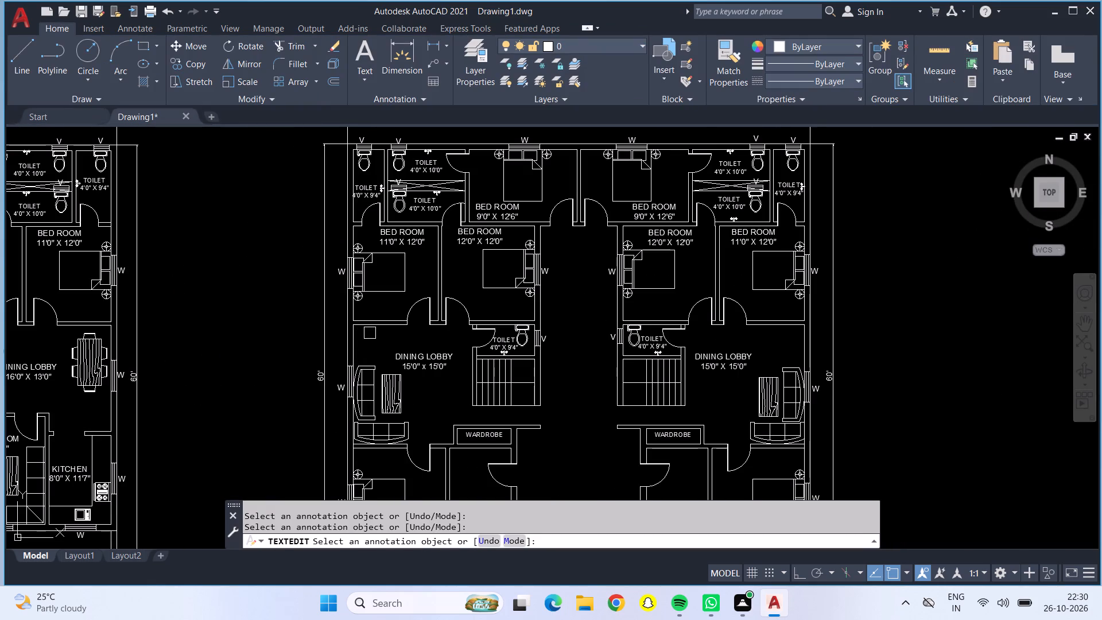
scroll(261, 335, down, 1)
middle_drag(257, 325, 515, 278)
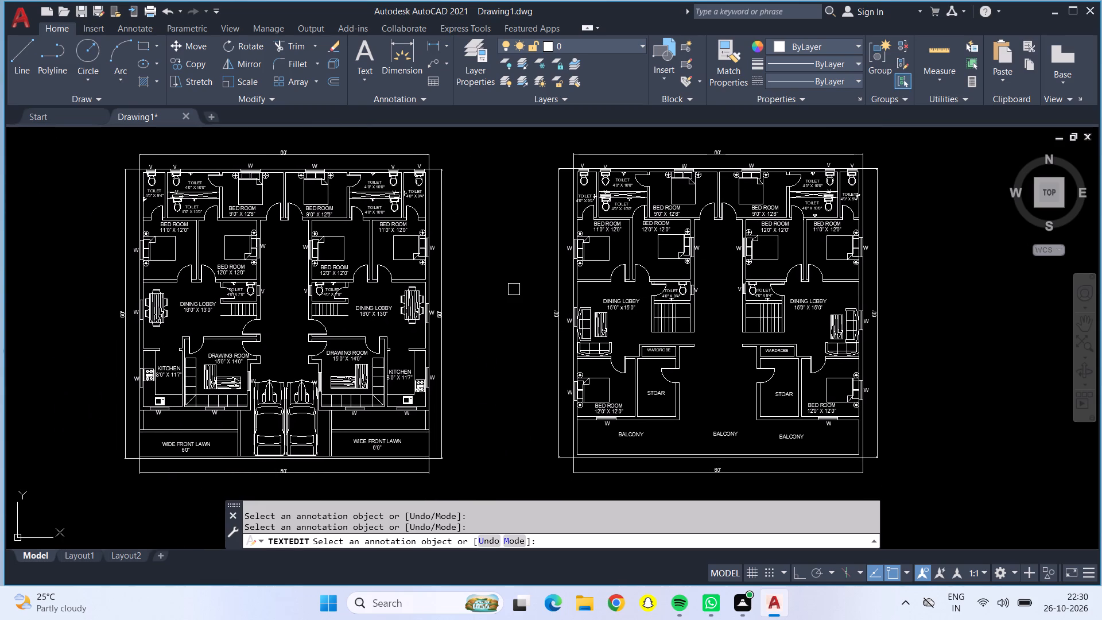
key(Escape)
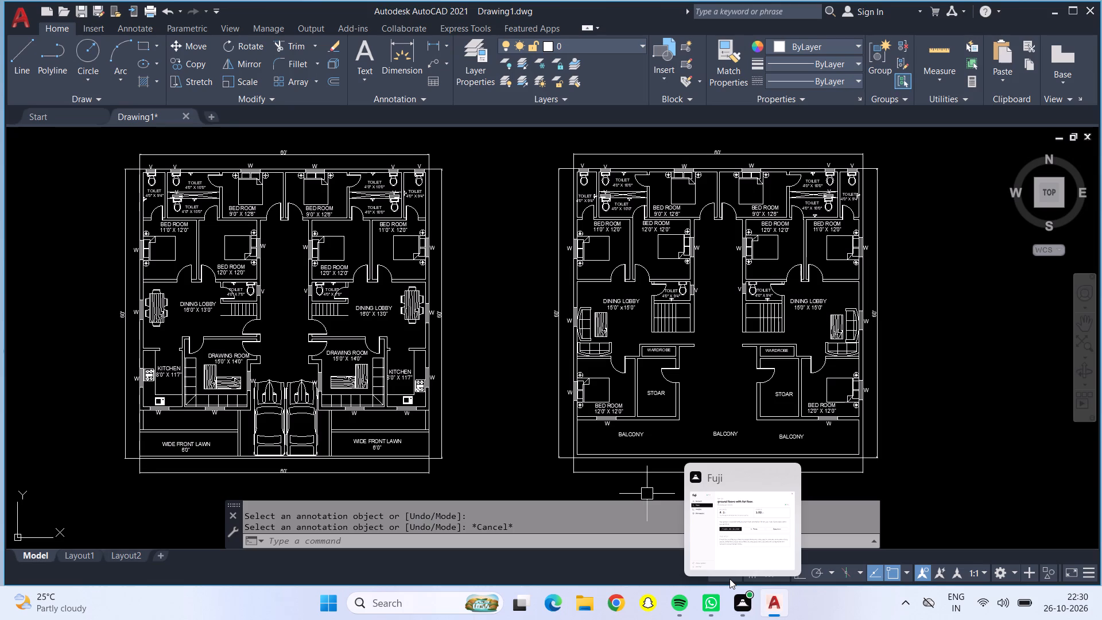
Save the drawing in Documents as farhan 2 in AutoCAD 2018 Drawing format, replacing the existing file.
text(sa)
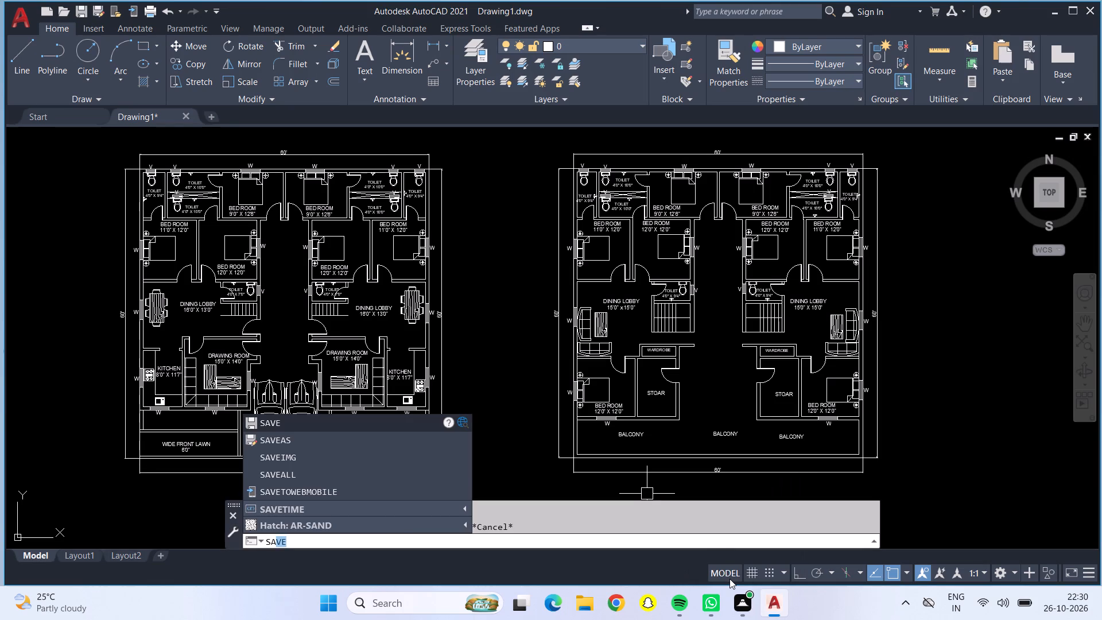
key(Return)
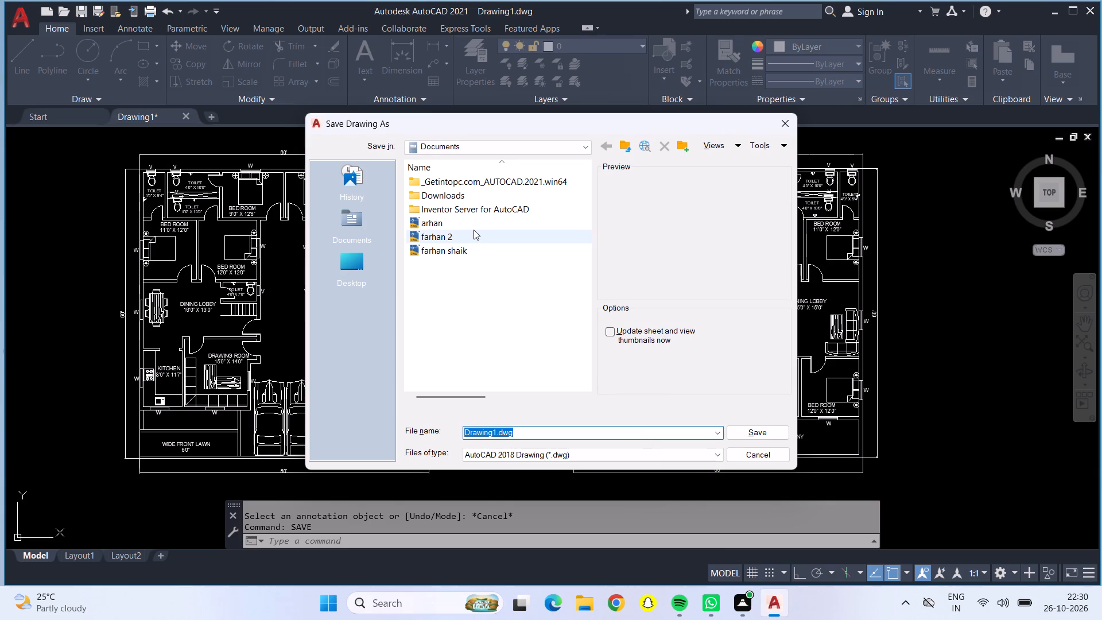
click(471, 237)
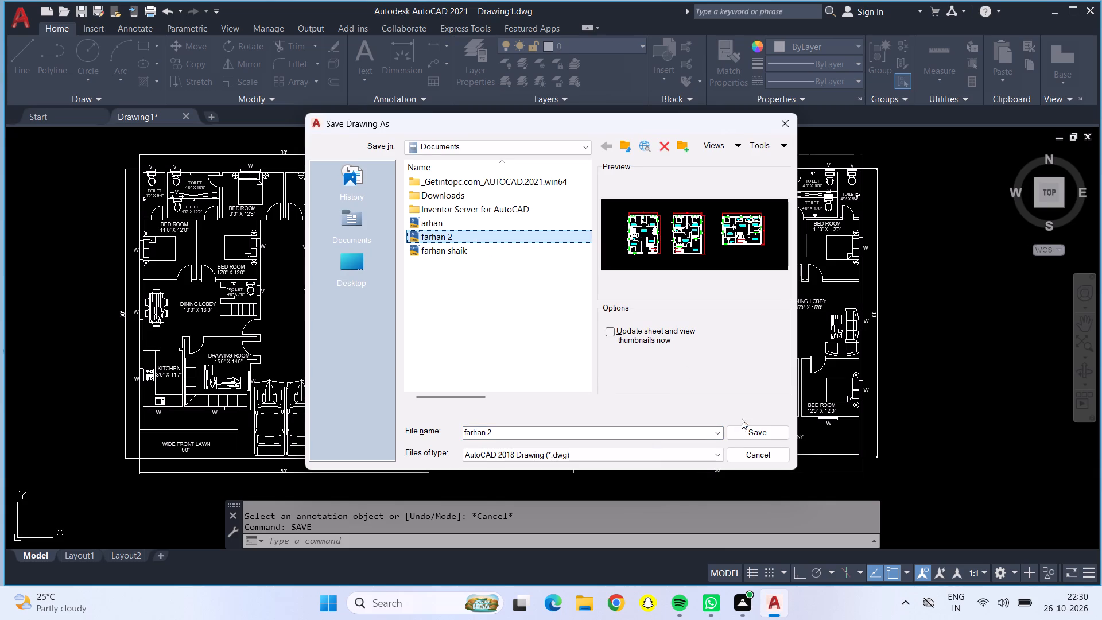
click(767, 433)
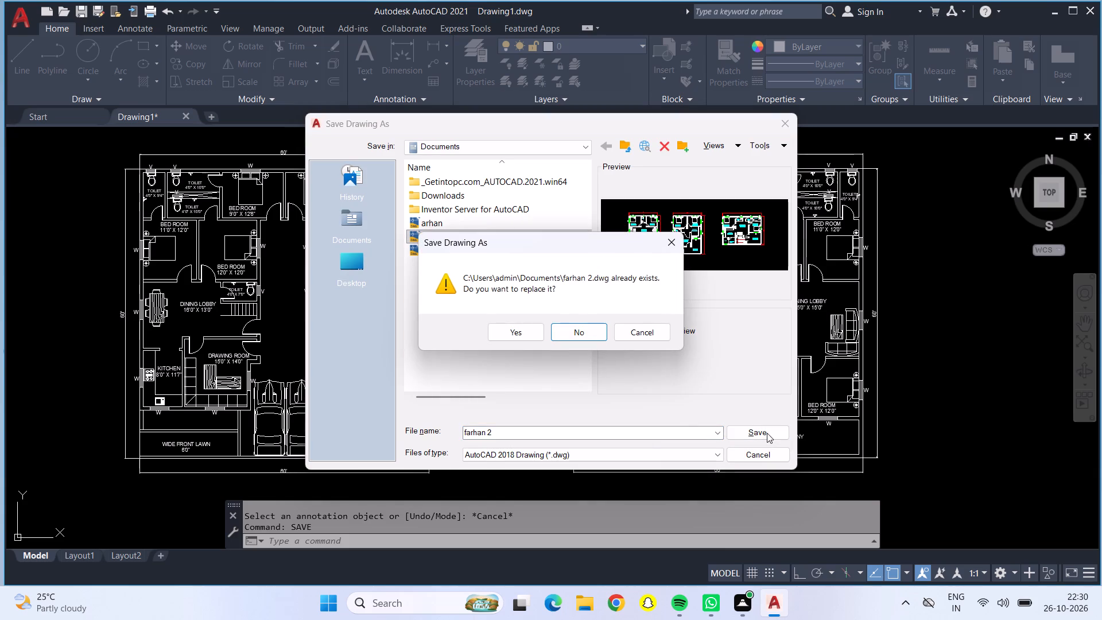
click(506, 338)
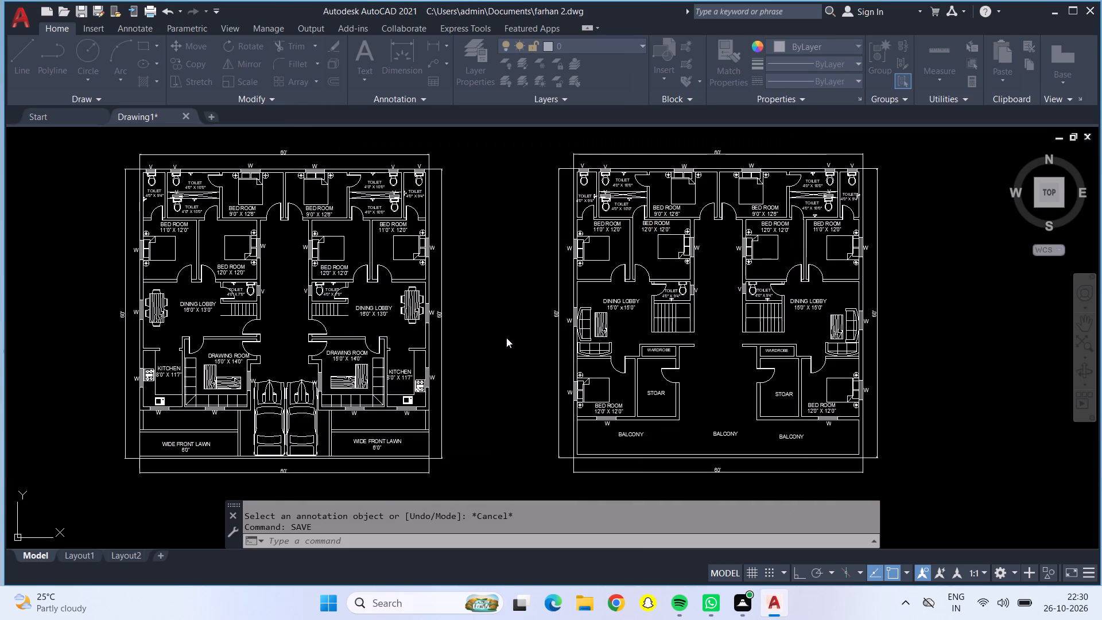